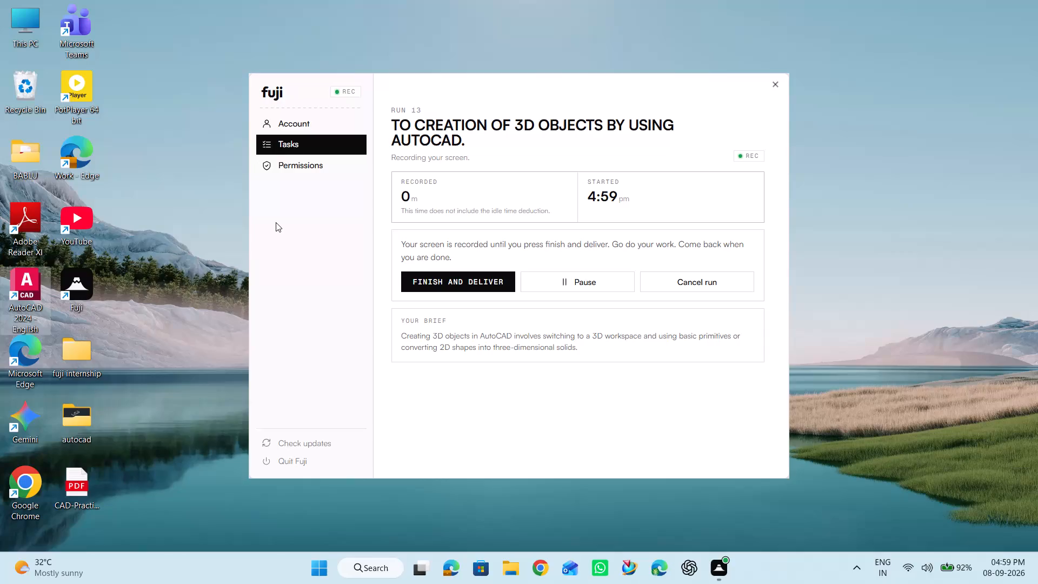
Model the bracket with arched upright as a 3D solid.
Launch AutoCAD 2024 from the desktop and start a new blank drawing.
double_click(13, 284)
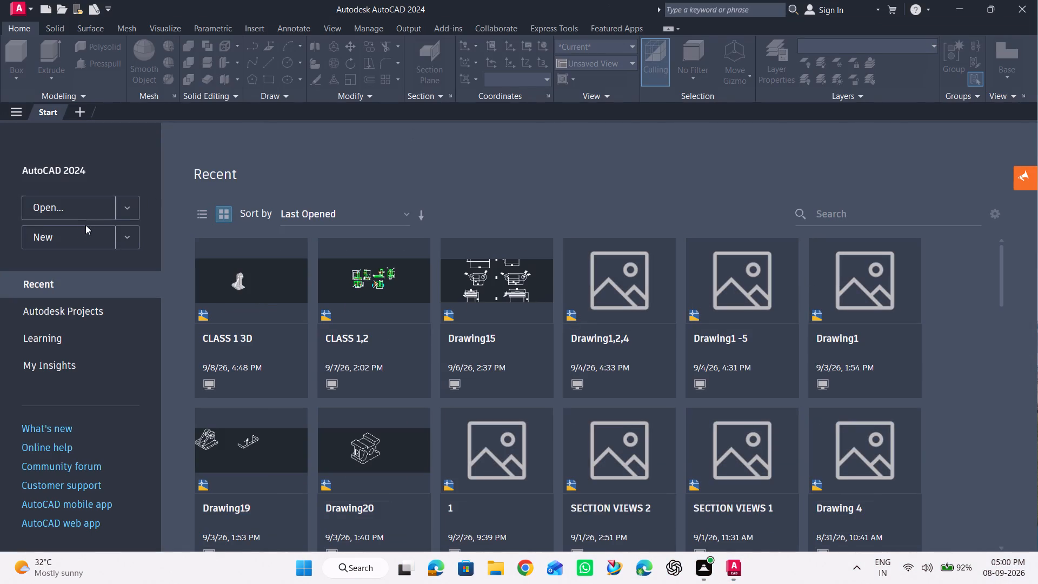
left_click(80, 229)
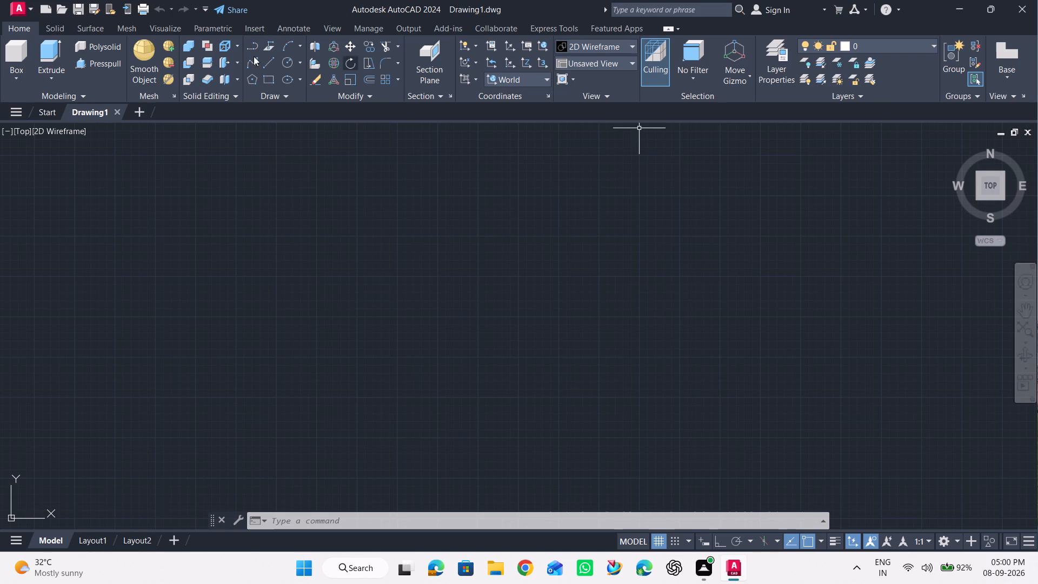
Save the drawing as CLASS 2 3D in the "new" folder inside the Desktop's "fuji internship" folder.
left_click(91, 6)
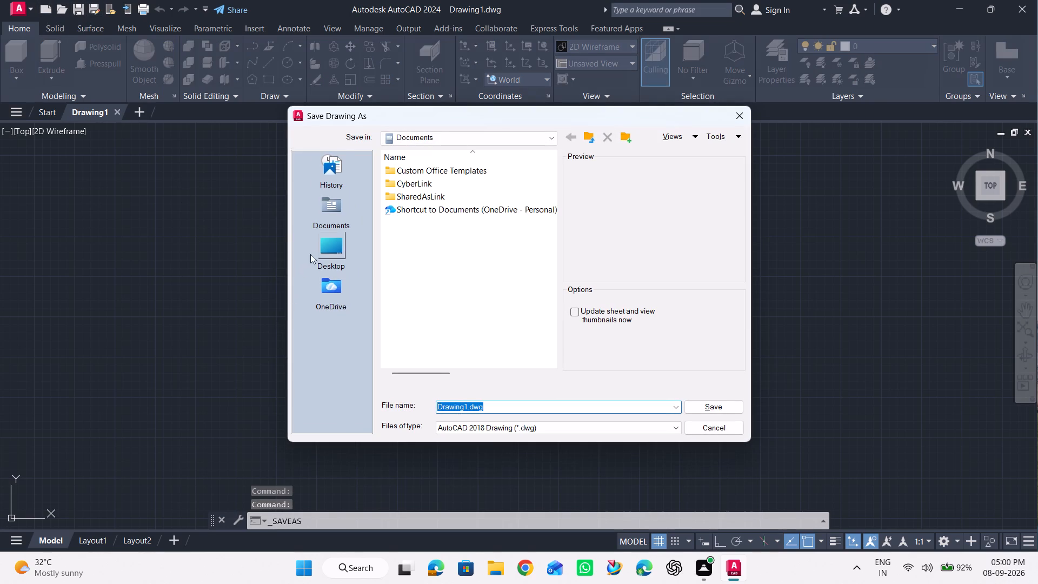
left_click(317, 249)
left_click(413, 350)
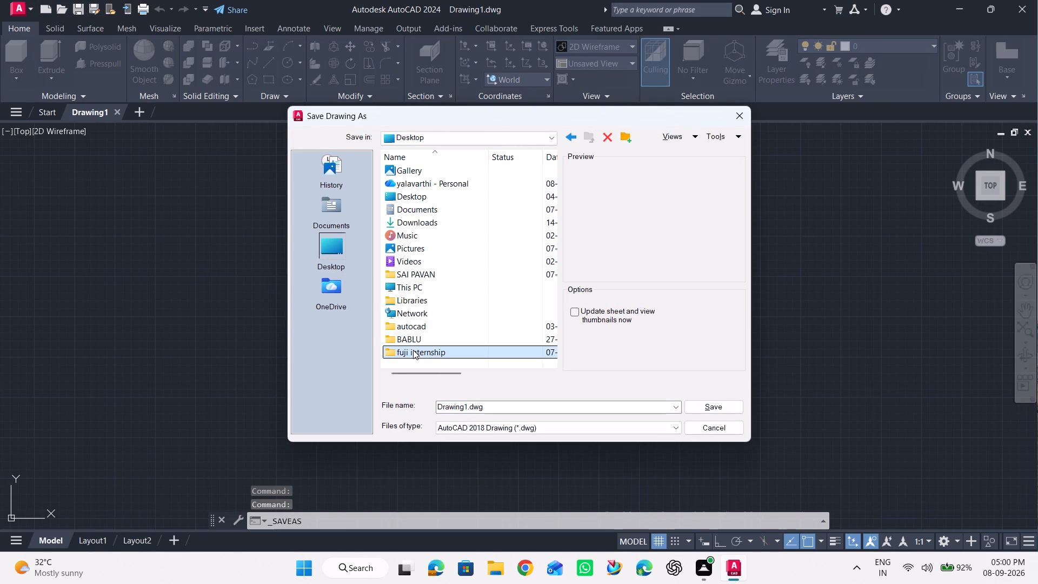
double_click(413, 350)
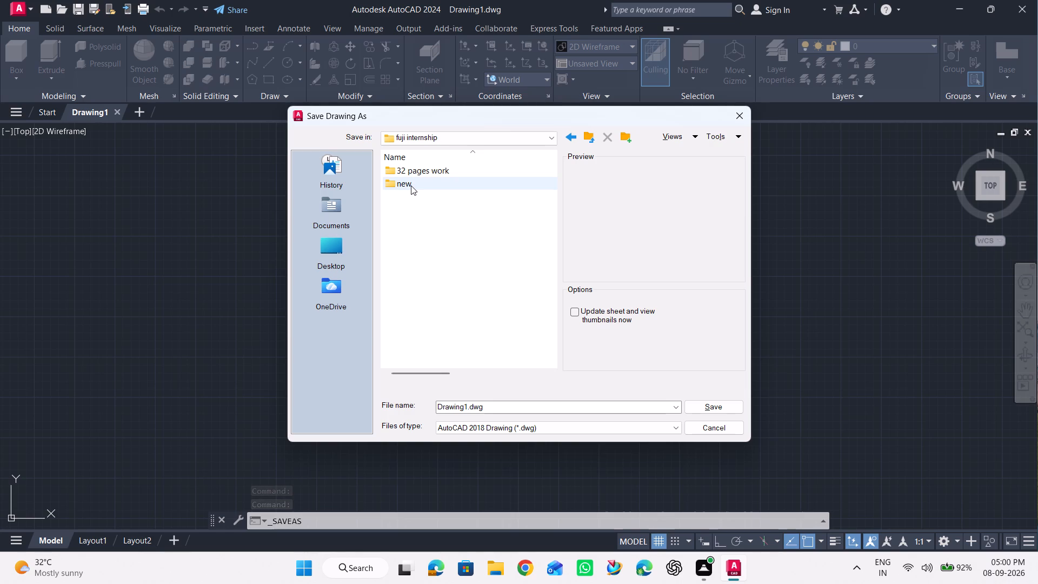
double_click(411, 185)
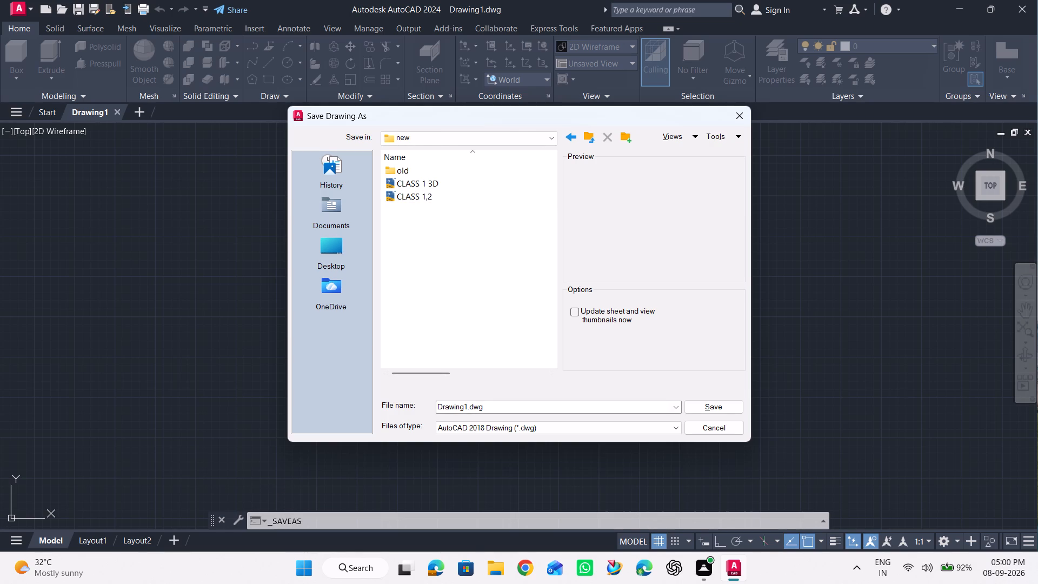
left_click_drag(464, 407, 428, 408)
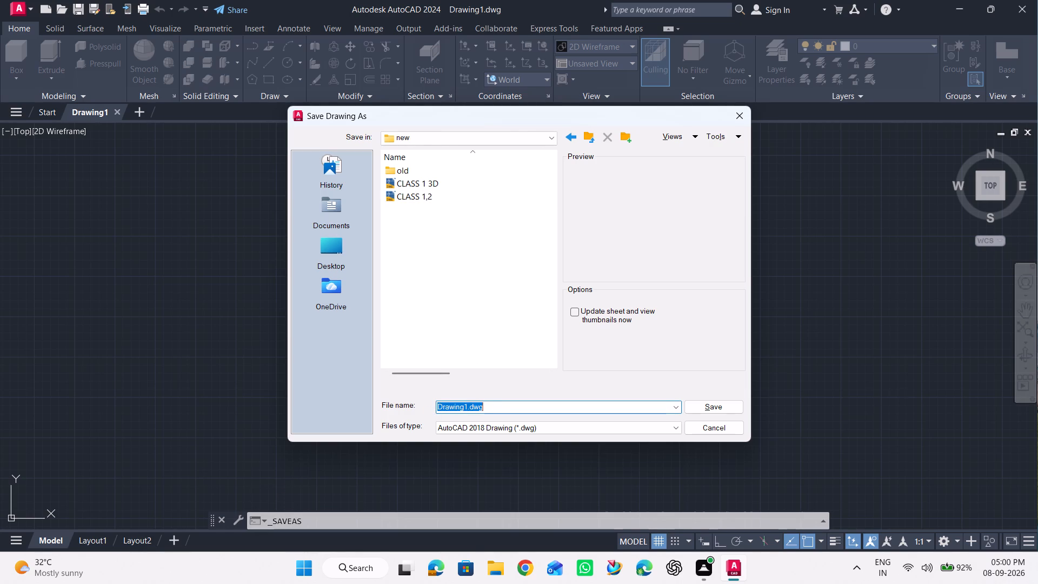
left_click(468, 404)
key("BackSpace")
key("BackSpace")
key("BackSpace")
key("BackSpace")
key("BackSpace")
key("BackSpace")
key("BackSpace")
key("BackSpace")
key("BackSpace")
key("BackSpace")
key("BackSpace")
key("BackSpace")
key("BackSpace")
key("BackSpace")
key("BackSpace")
key("BackSpace")
key("BackSpace")
key("BackSpace")
key("BackSpace")
key("BackSpace")
key("c")
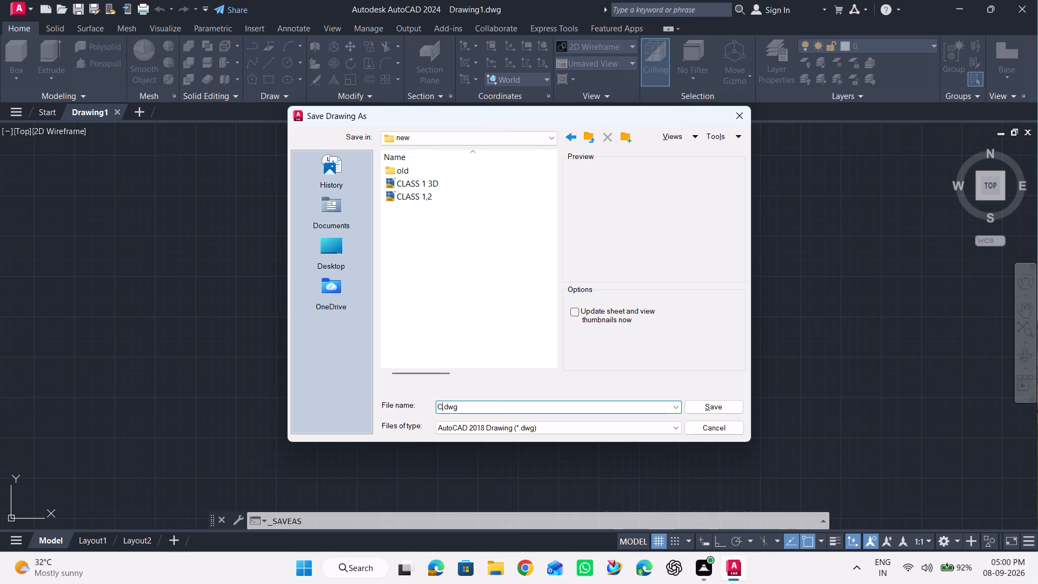
key("l")
key("space")
key("Left")
key("a")
type("SS")
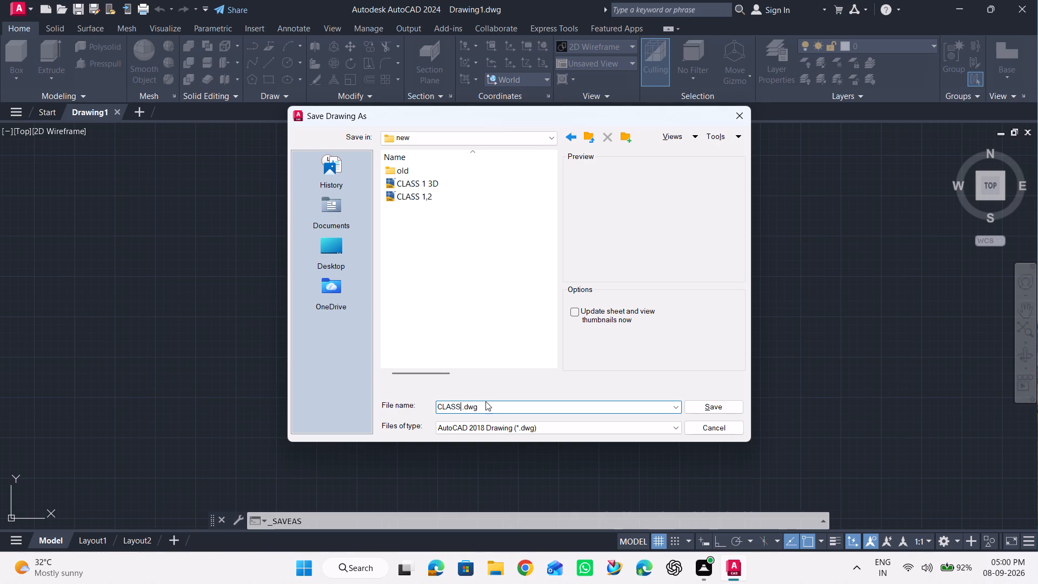
key("space")
key("2")
key("space")
key("3")
key("d")
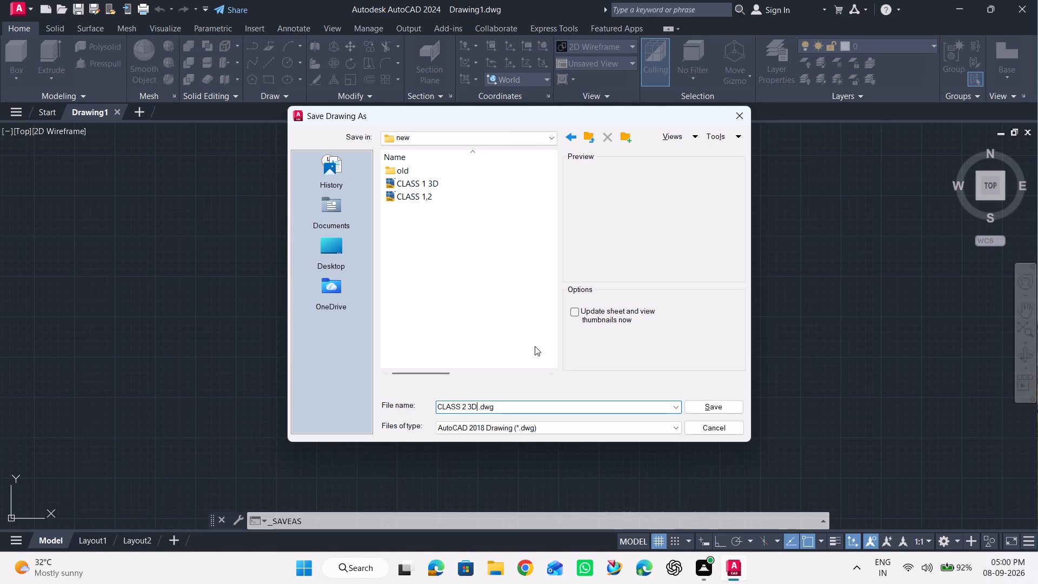
left_click(716, 405)
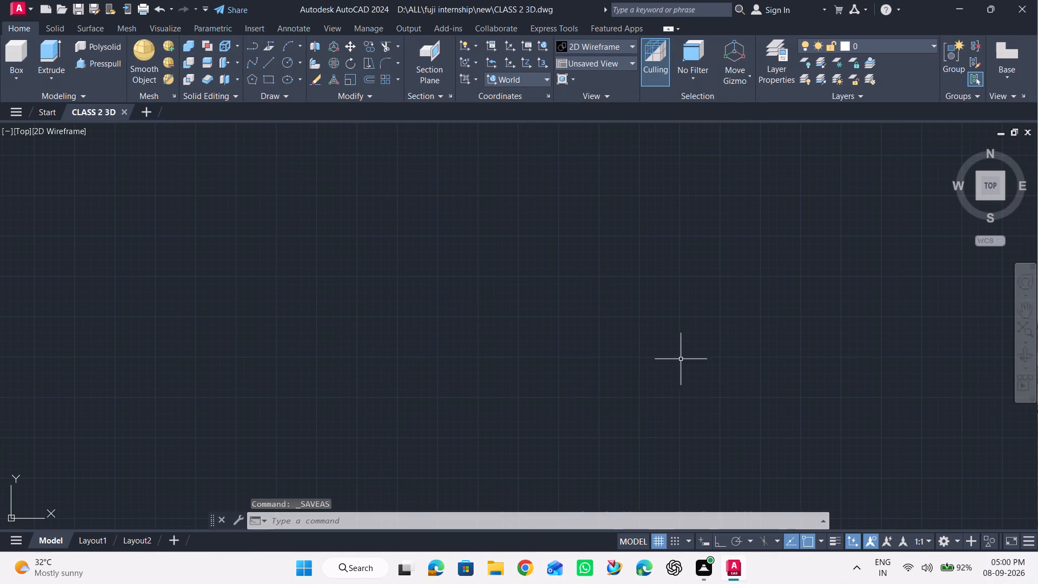
left_click(74, 5)
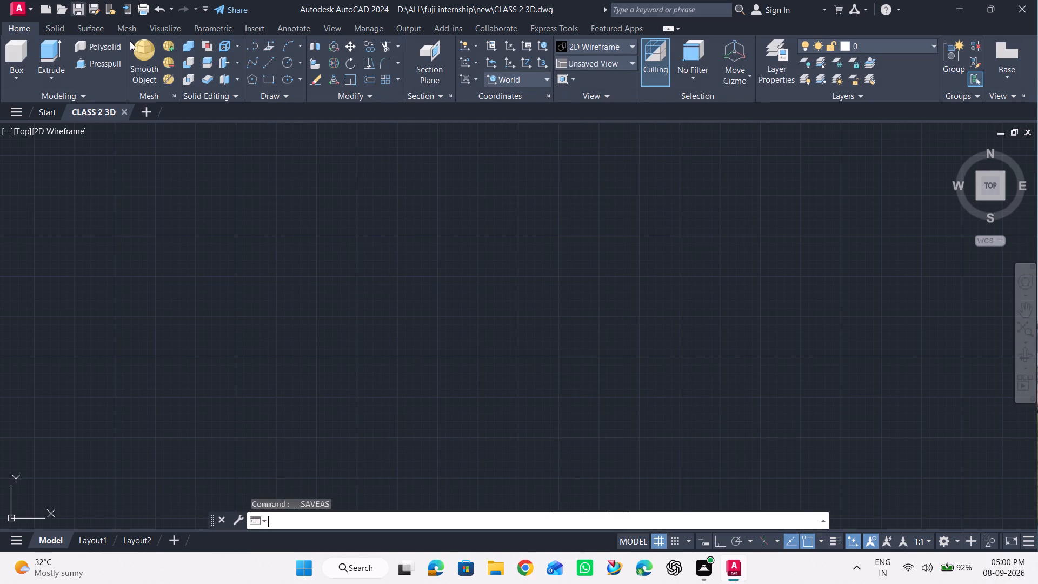
Check the file saving and automatic save settings in the Options dialog, then close it.
type("OP")
key("Return")
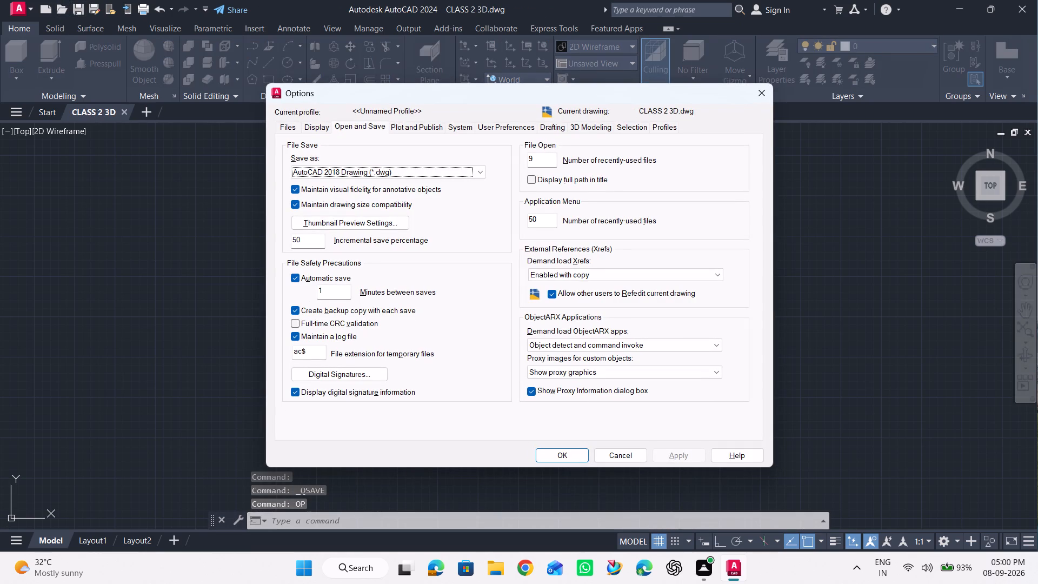
left_click(577, 455)
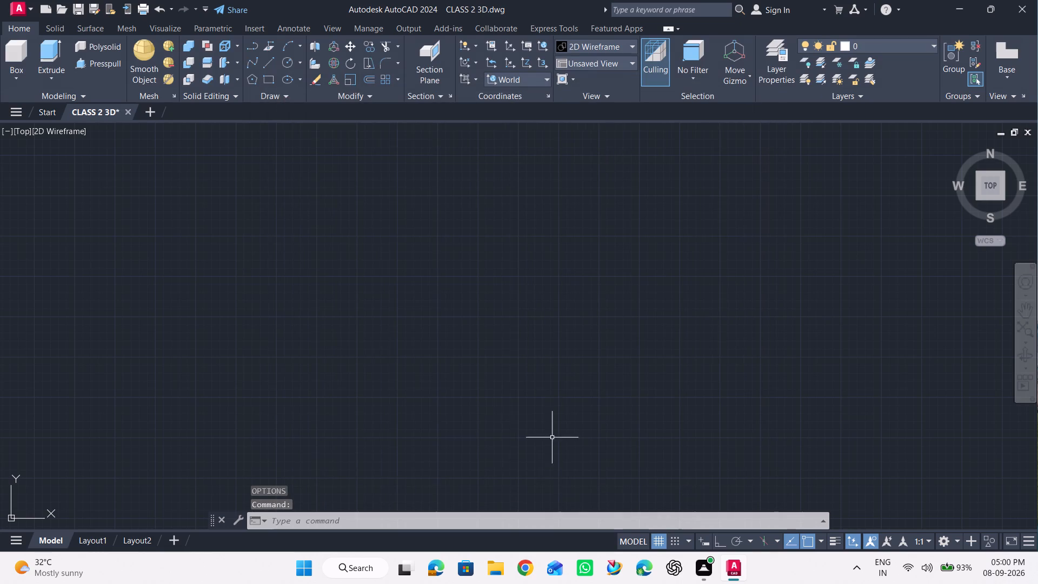
Set the length precision of the drawing units to 0.
left_click(343, 526)
type("UNI")
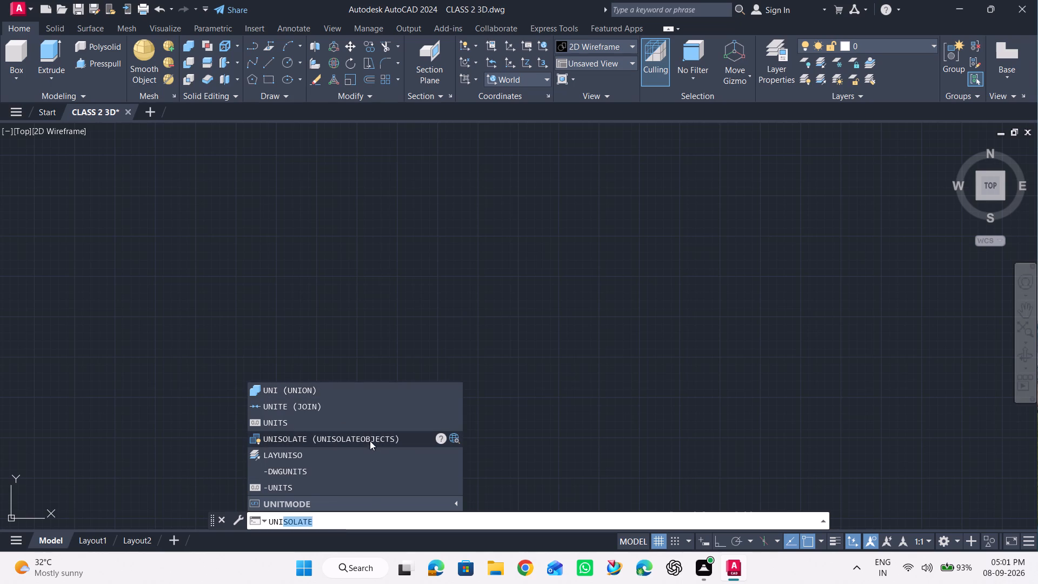
left_click(343, 426)
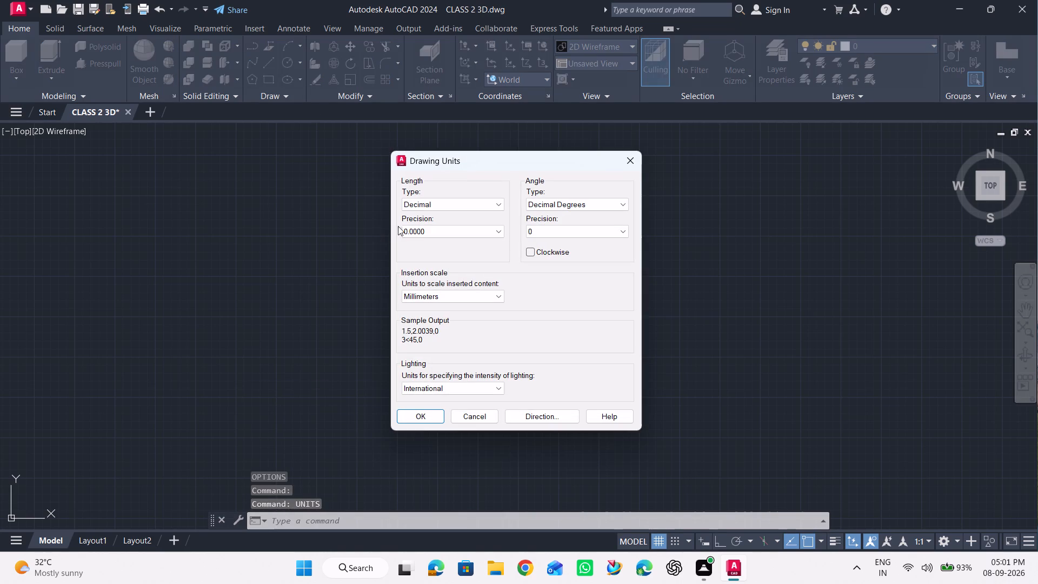
left_click(400, 224)
left_click(416, 228)
left_click(411, 241)
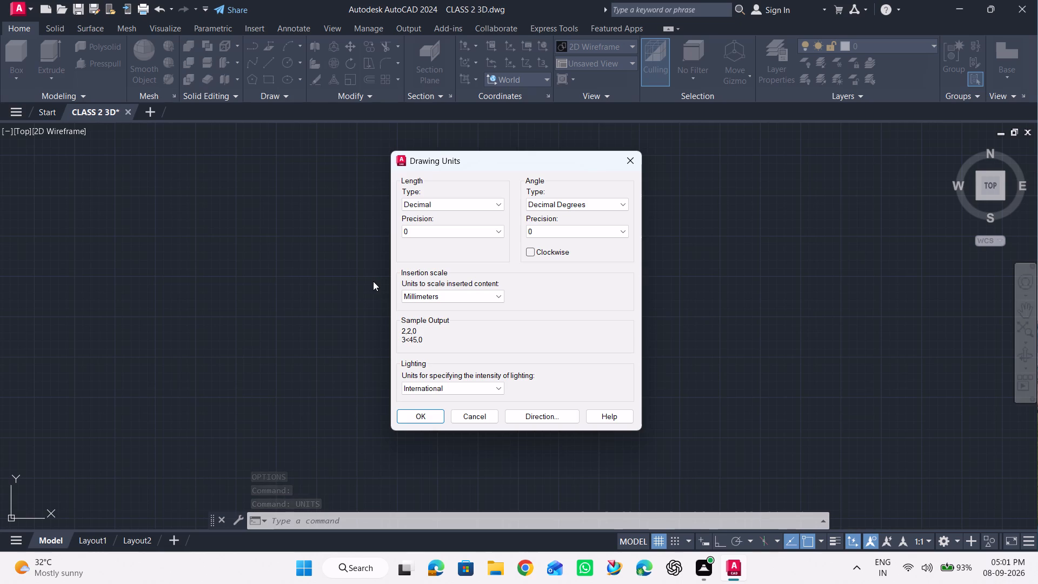
left_click(404, 406)
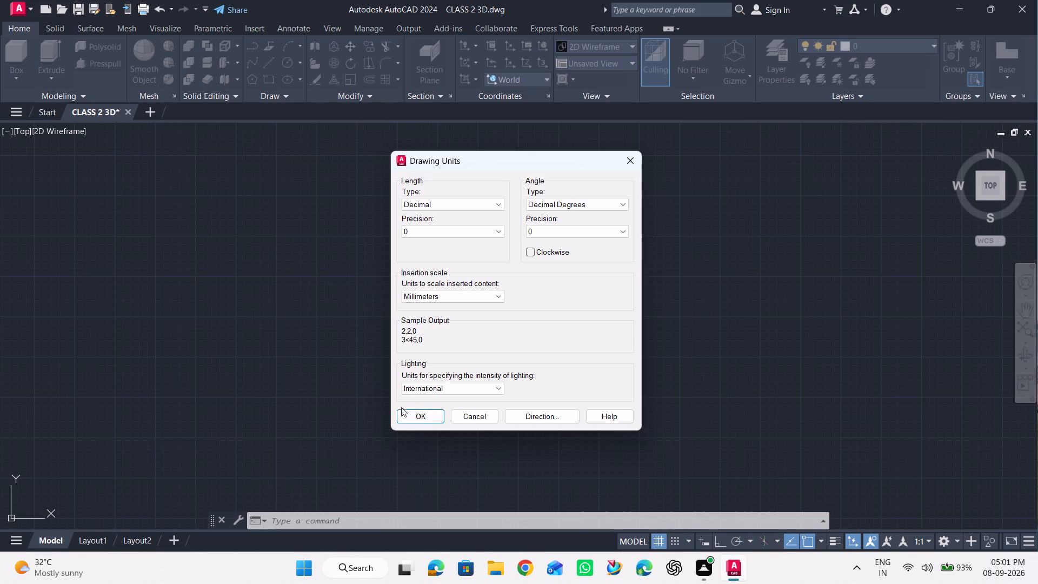
left_click(400, 416)
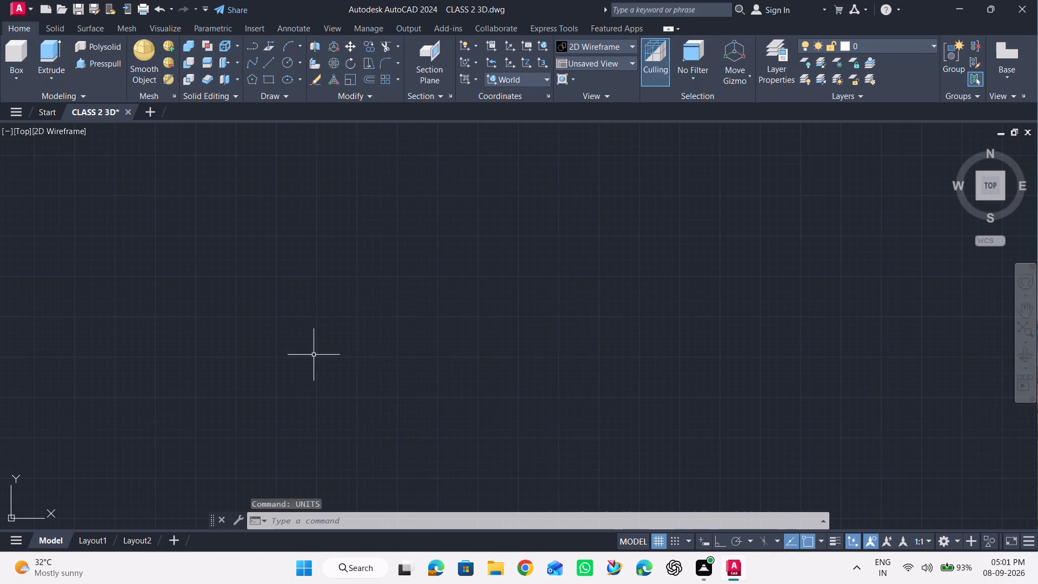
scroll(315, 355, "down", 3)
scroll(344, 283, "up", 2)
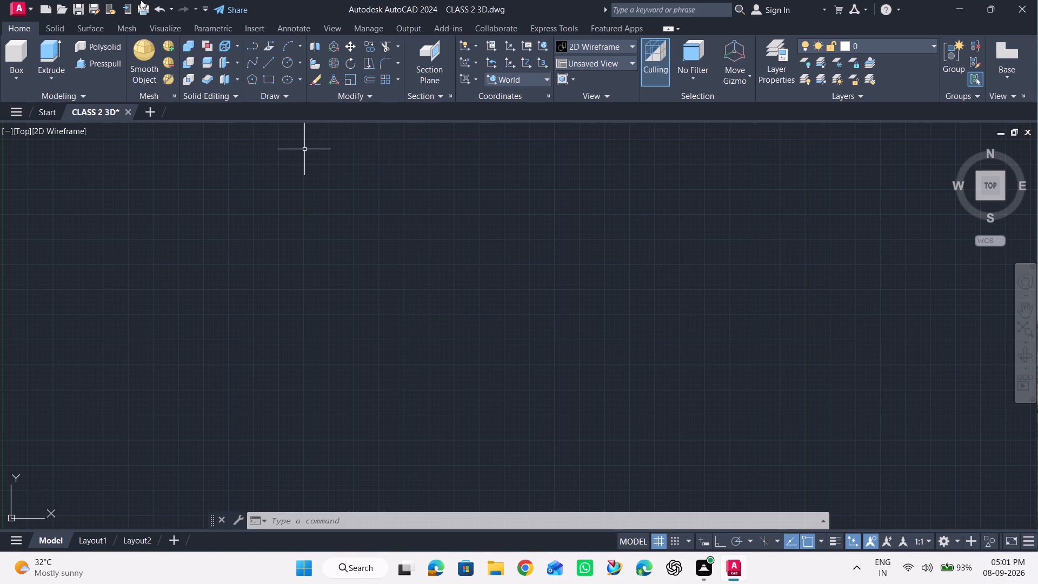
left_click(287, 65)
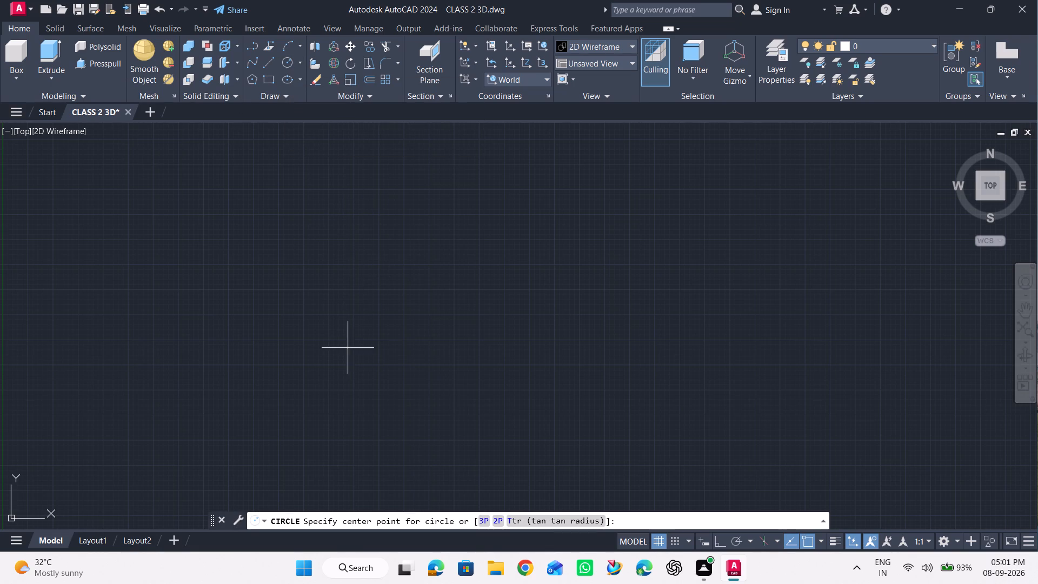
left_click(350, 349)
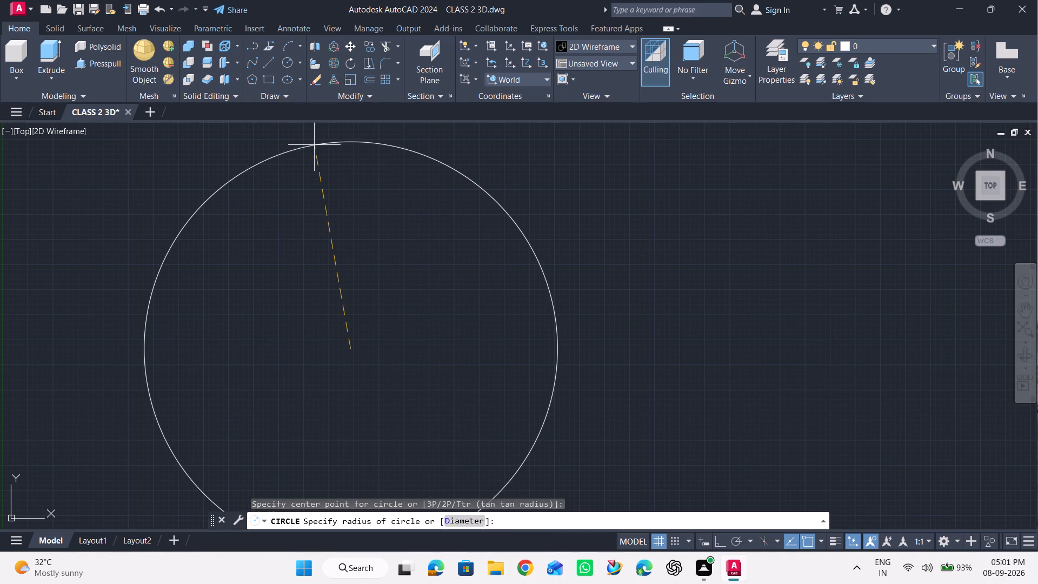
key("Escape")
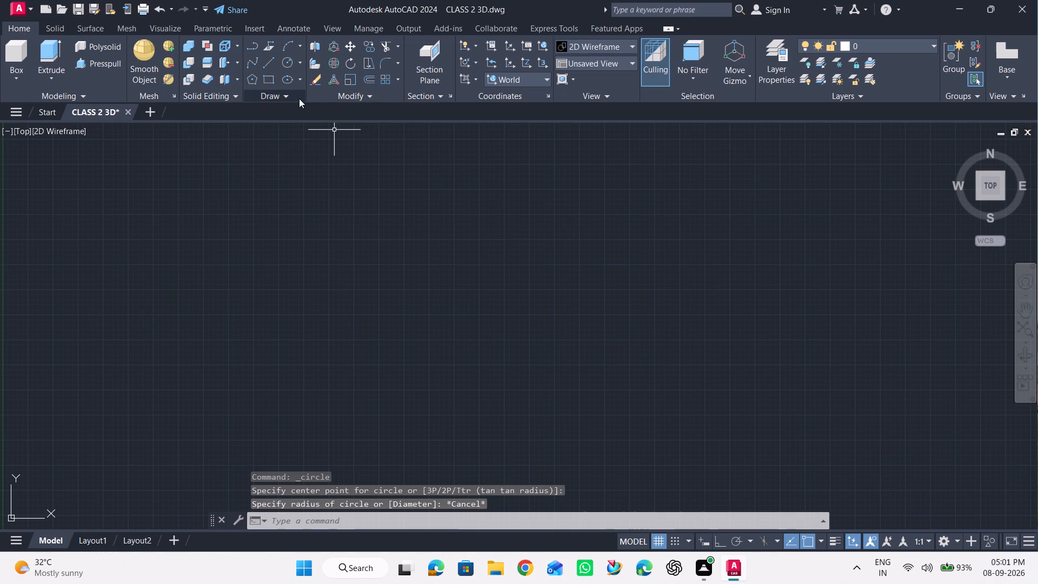
Draw a circle of diameter 24 in the empty drawing area, defined by its centre and diameter.
left_click(297, 63)
left_click(315, 114)
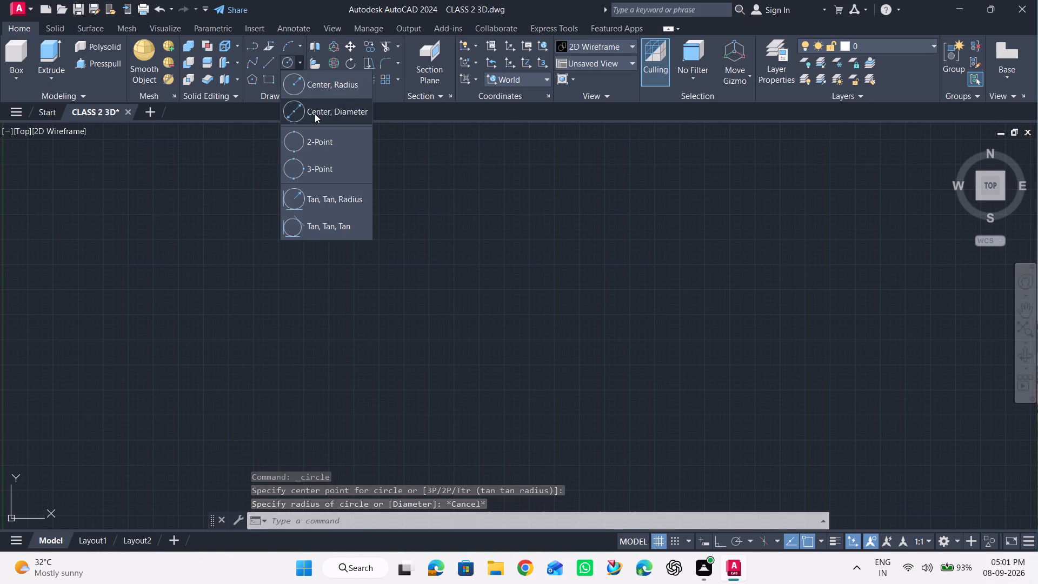
left_click(331, 316)
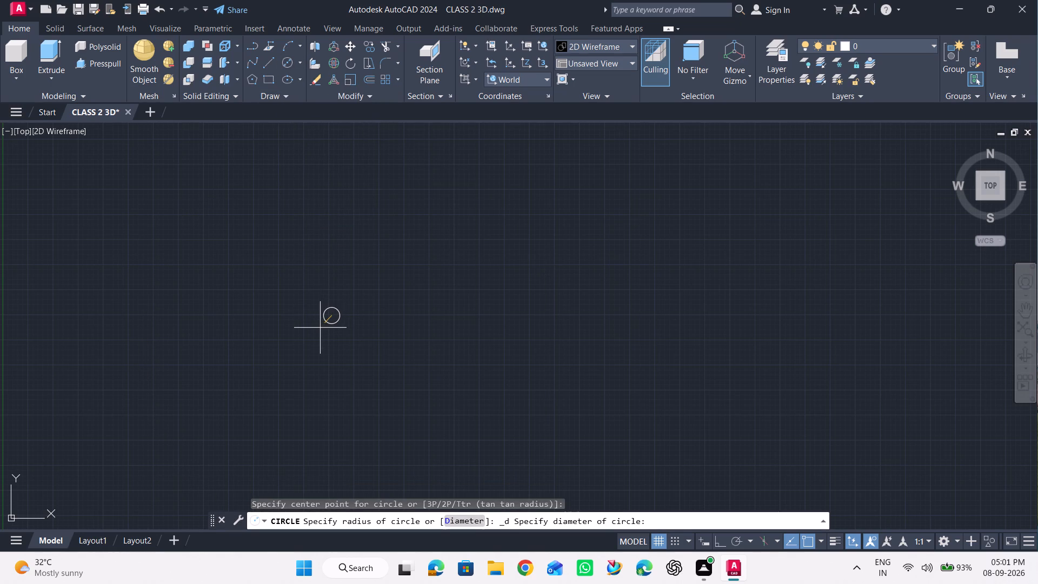
left_click(463, 517)
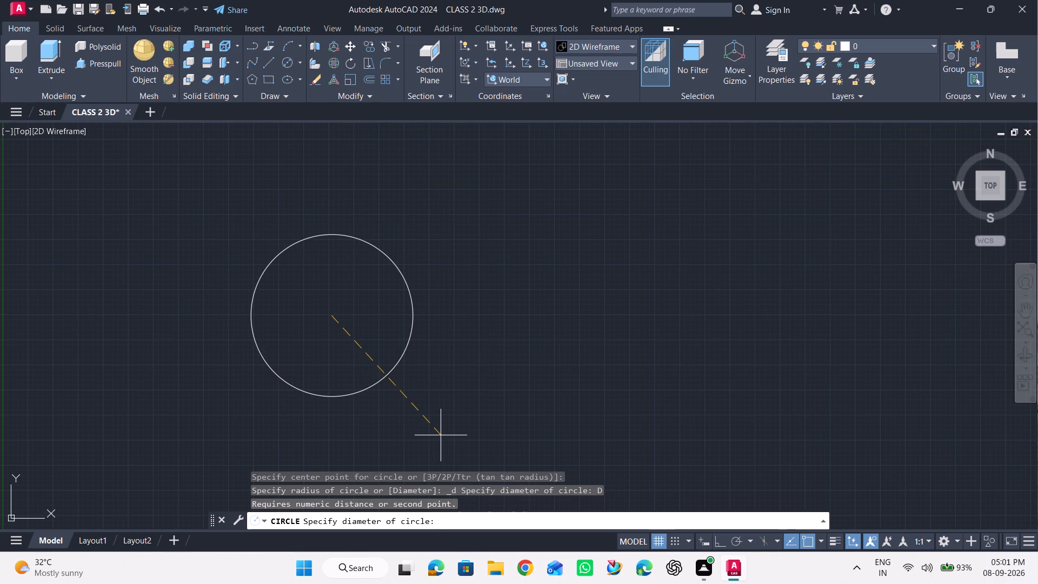
type("24")
key("Return")
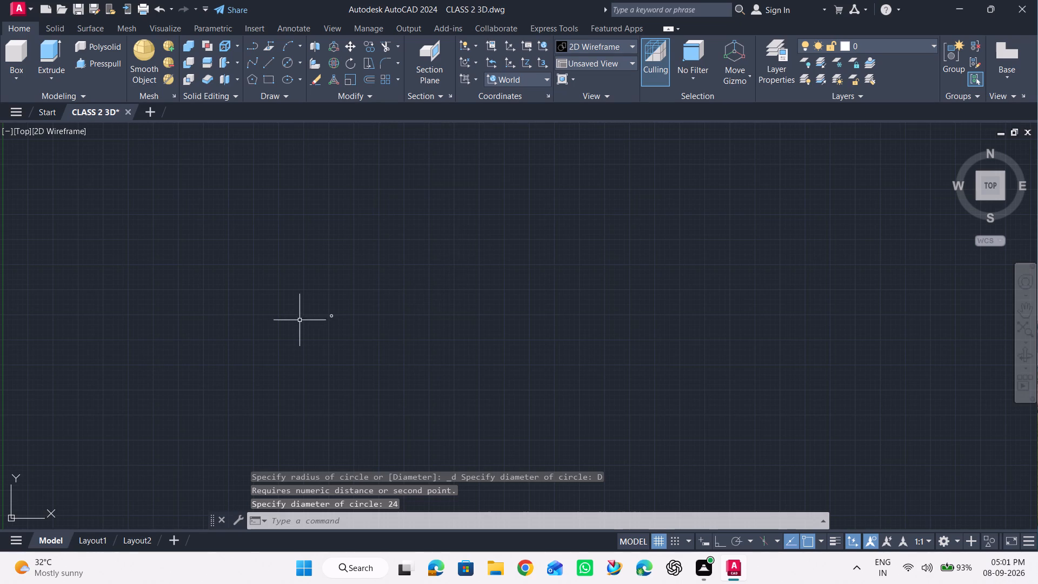
scroll(315, 324, "up", 3)
scroll(369, 287, "up", 5)
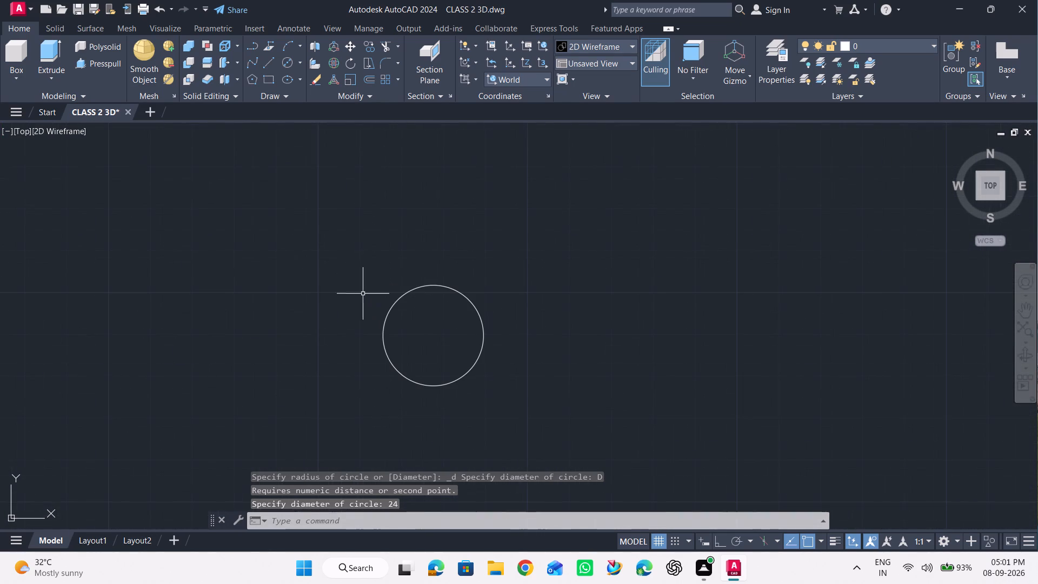
scroll(391, 411, "up", 1)
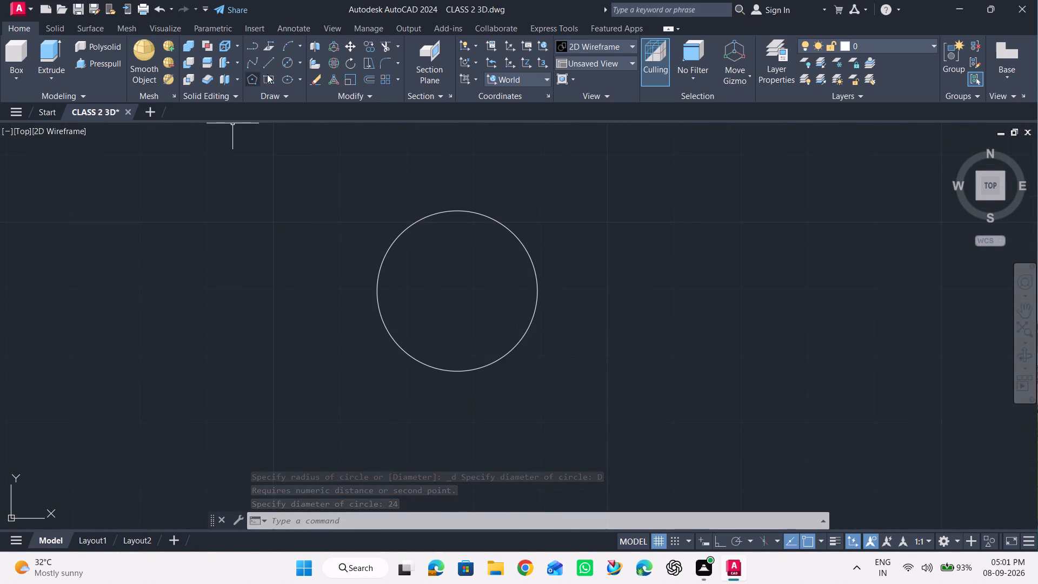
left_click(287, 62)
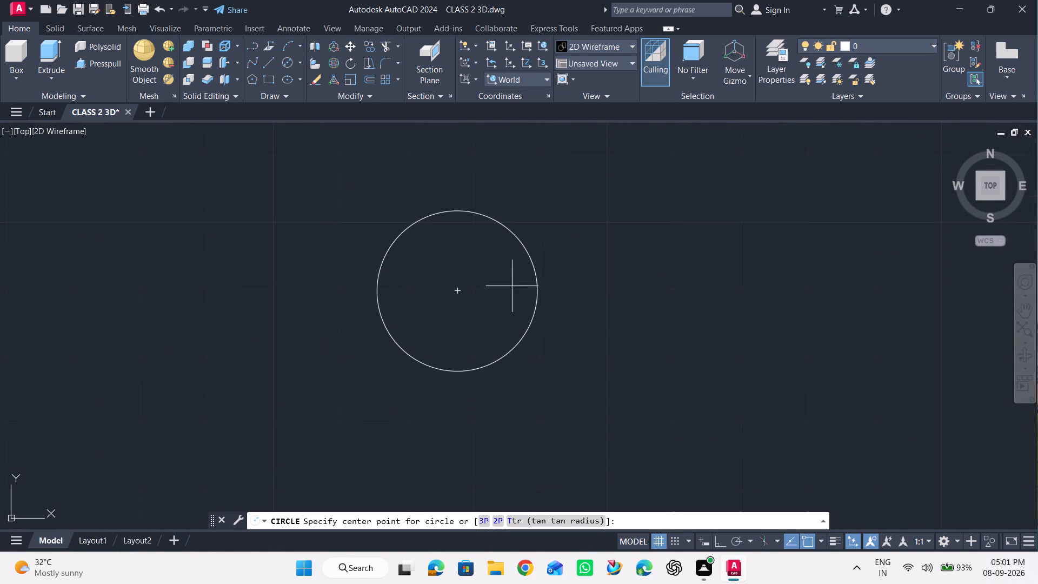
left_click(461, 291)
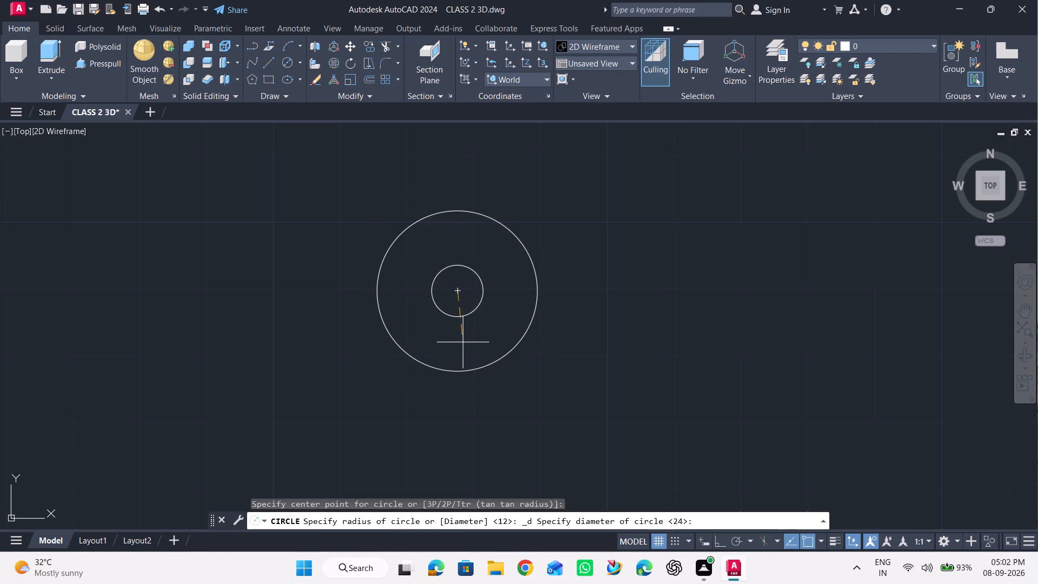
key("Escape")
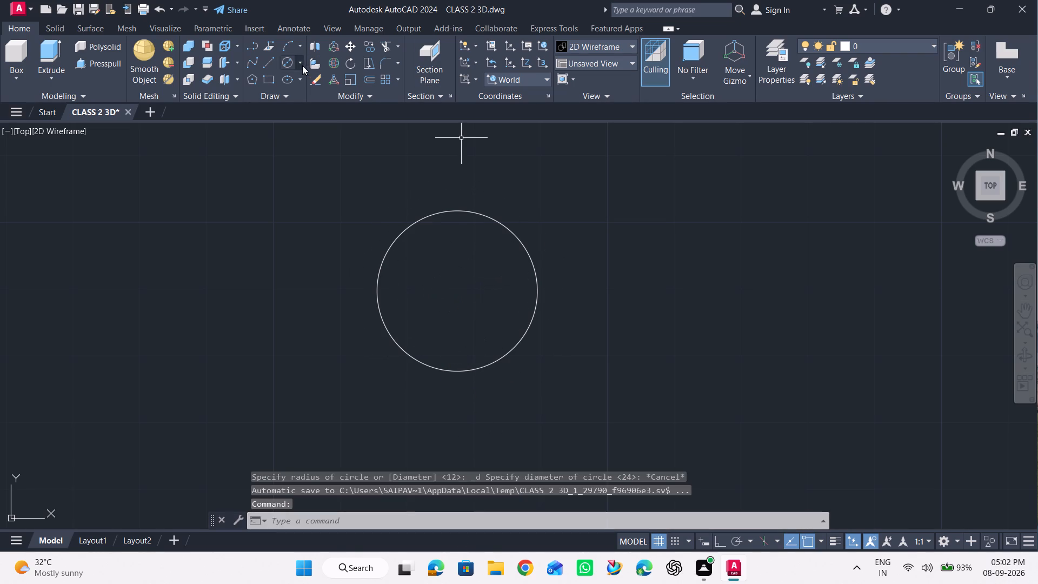
Draw a circle of diameter 12 concentric with the existing 24-diameter circle, defined by its centre and diameter.
left_click(302, 62)
left_click(302, 112)
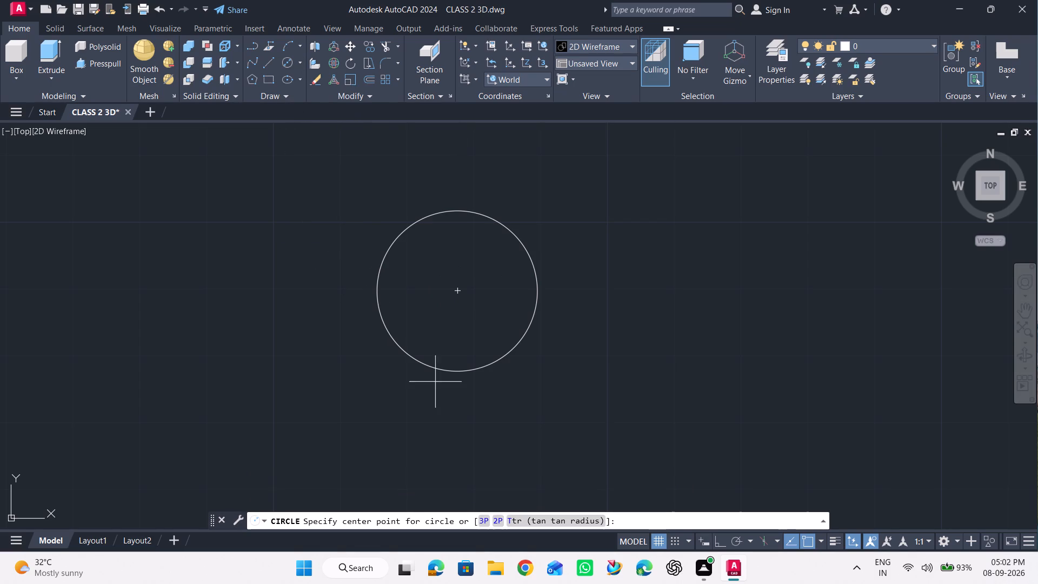
left_click(462, 293)
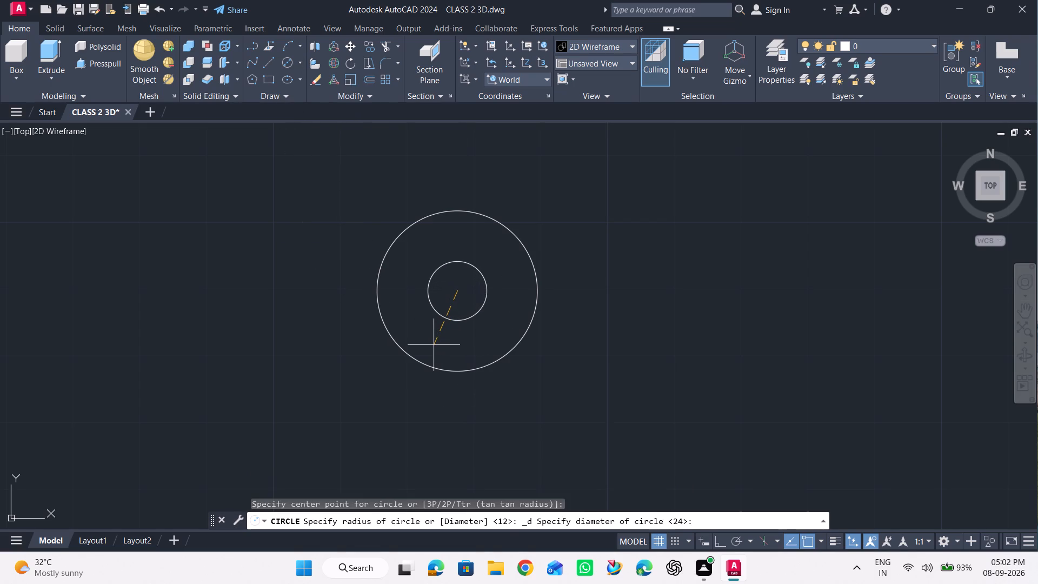
key("d")
key("Return")
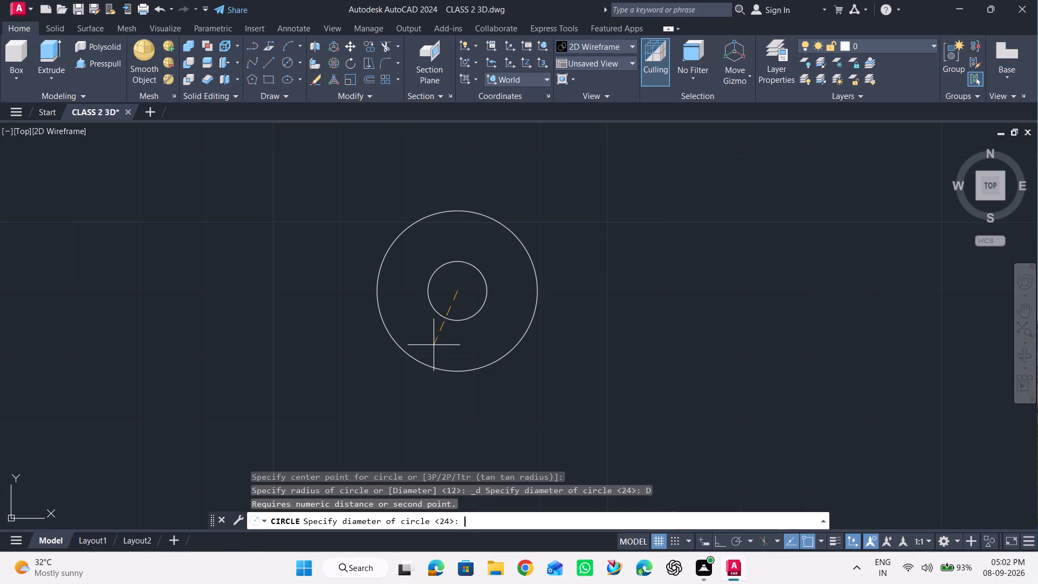
type("12")
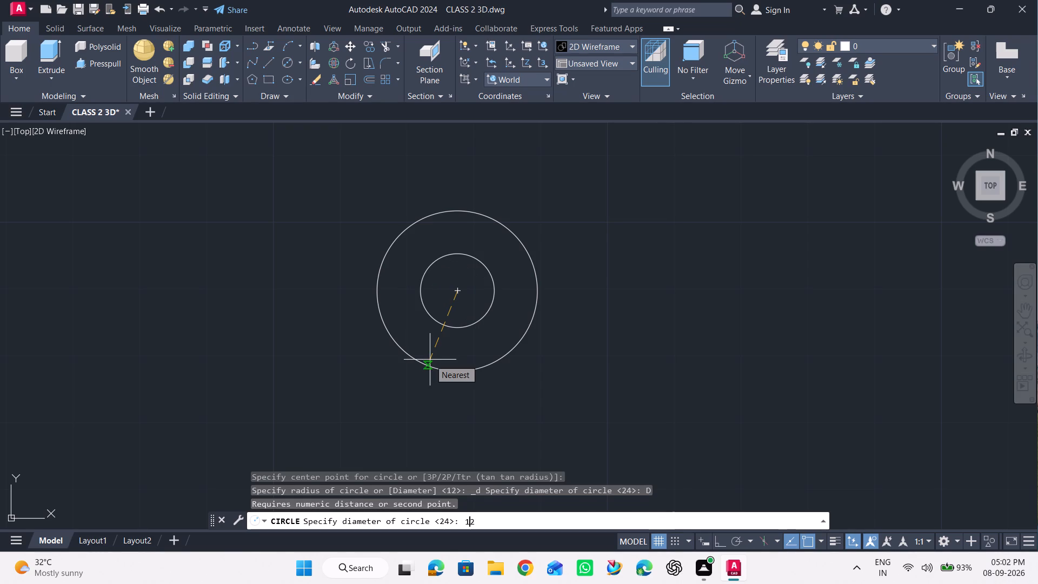
key("Return")
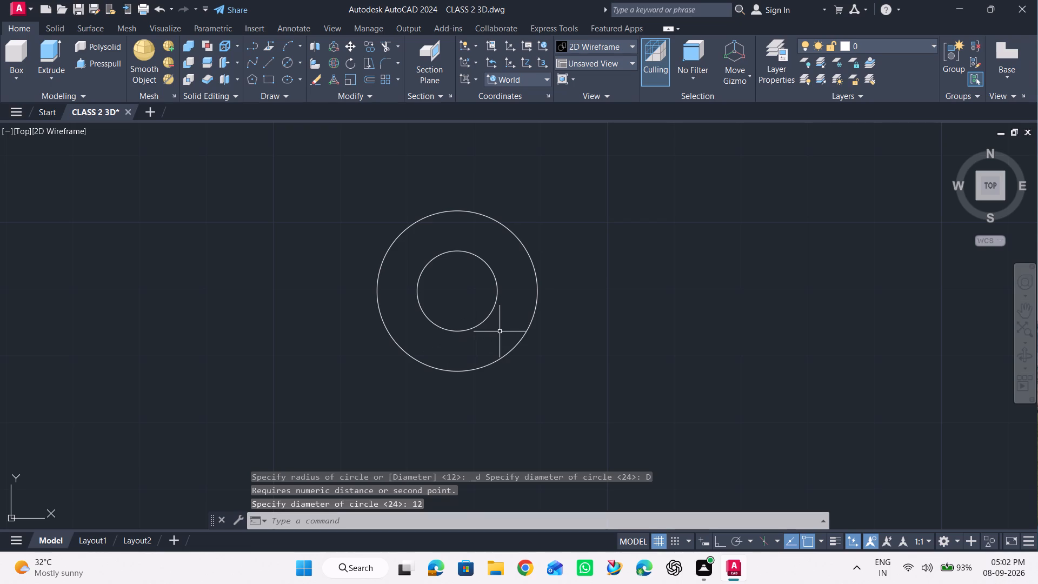
Draw a third concentric circle of radius 18 around the two existing circles, defined by its centre and radius.
left_click(303, 62)
left_click(317, 87)
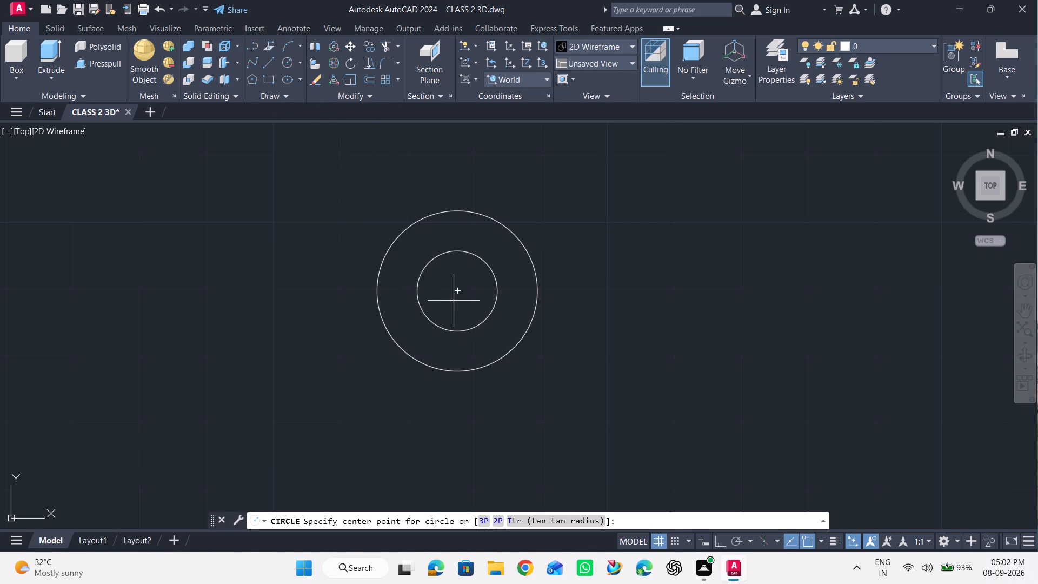
left_click(458, 293)
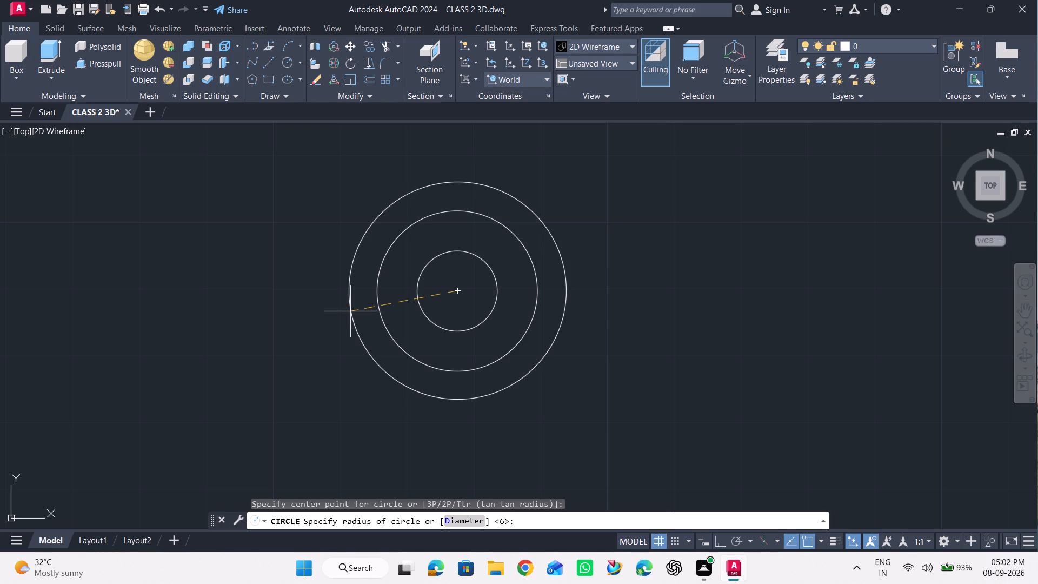
type("18")
key("Return")
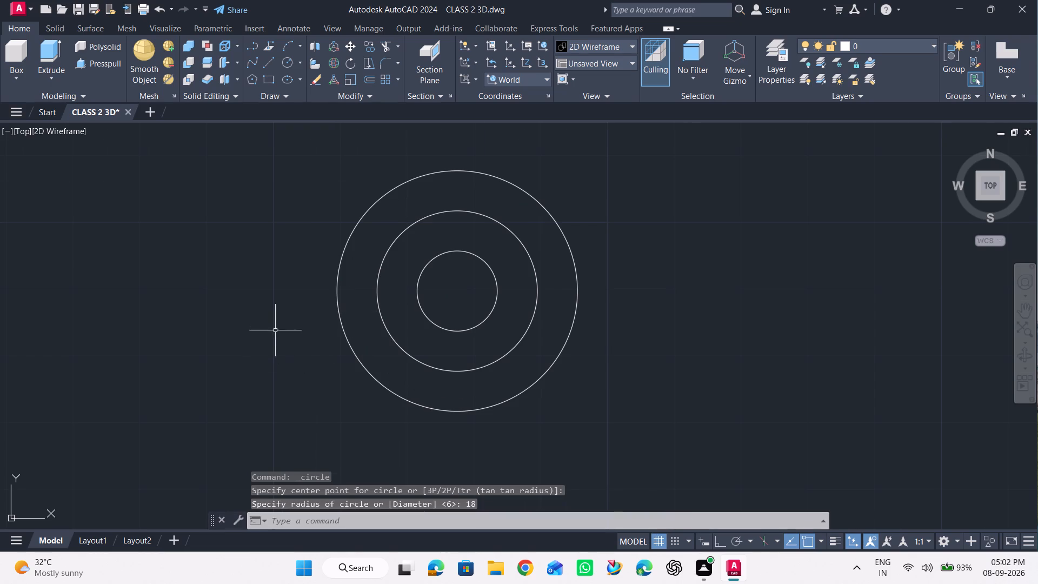
With Ortho on, draw a line 48 long rightward from the outer circle's top quadrant, continuing straight down and back to its bottom quadrant.
scroll(275, 336, "down", 1)
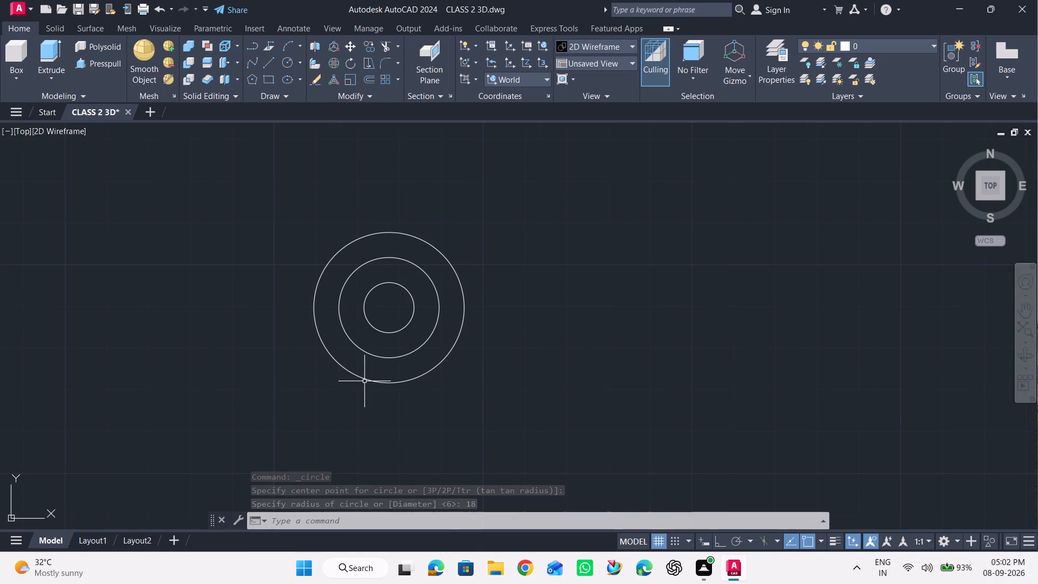
left_click(264, 68)
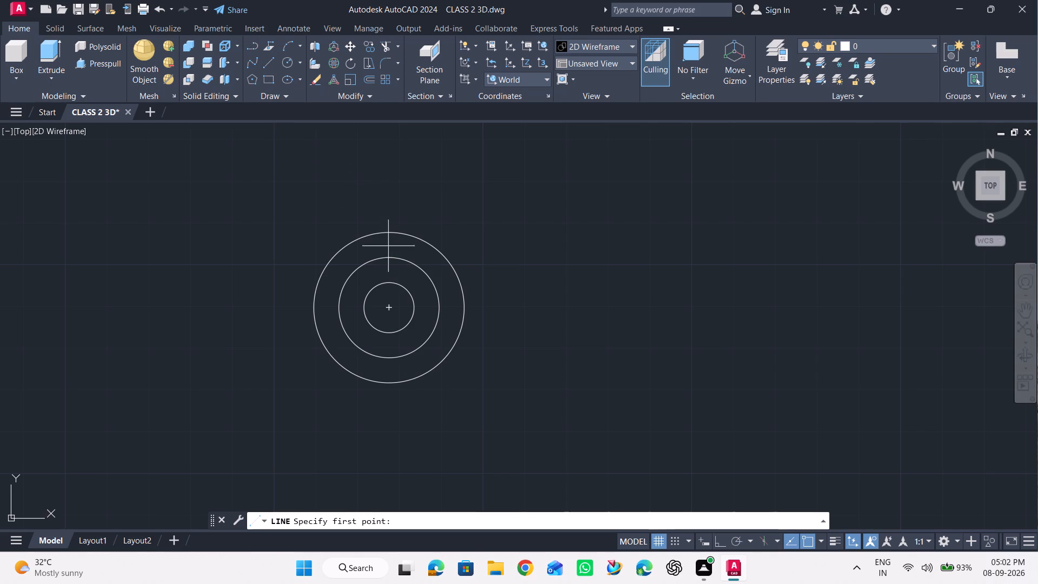
left_click(390, 231)
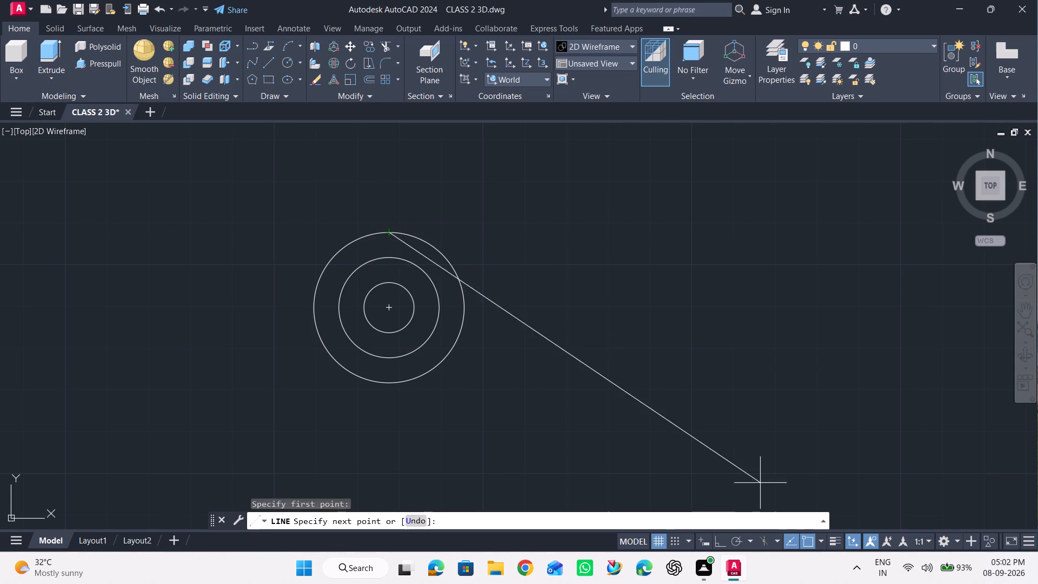
left_click(718, 538)
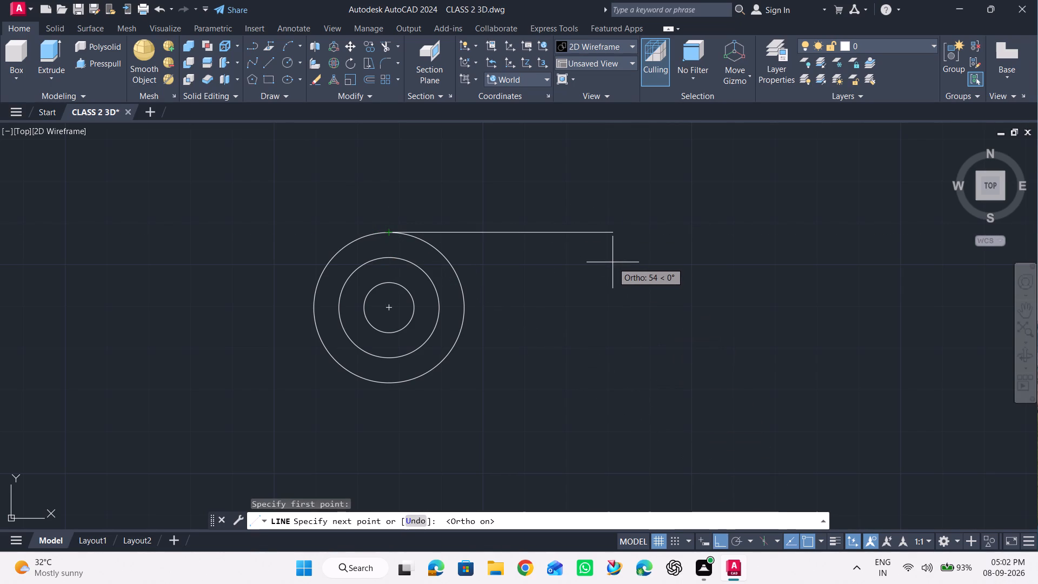
key("4")
key("8")
key("Return")
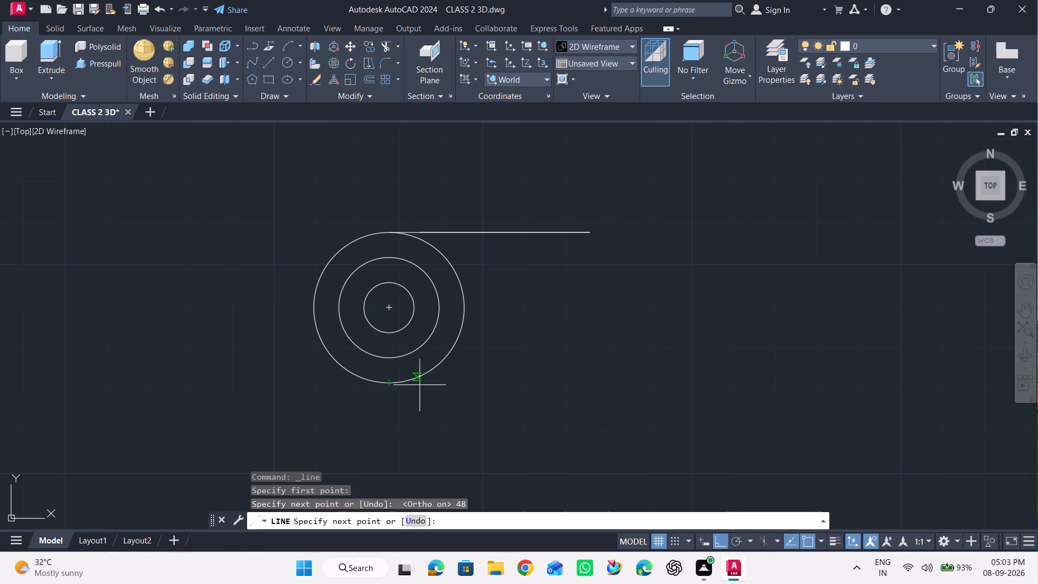
left_click(593, 384)
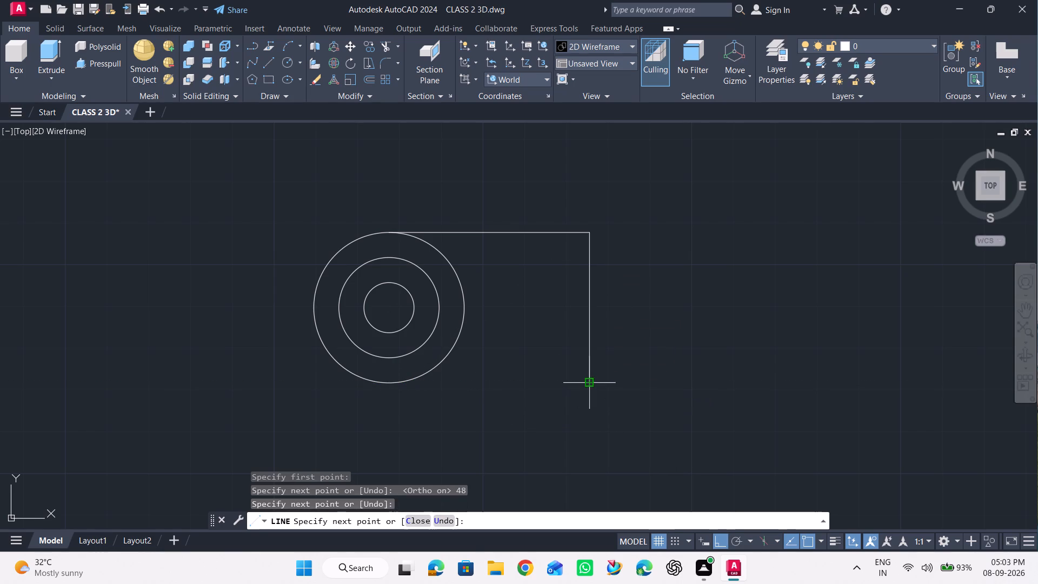
left_click(389, 384)
key("space")
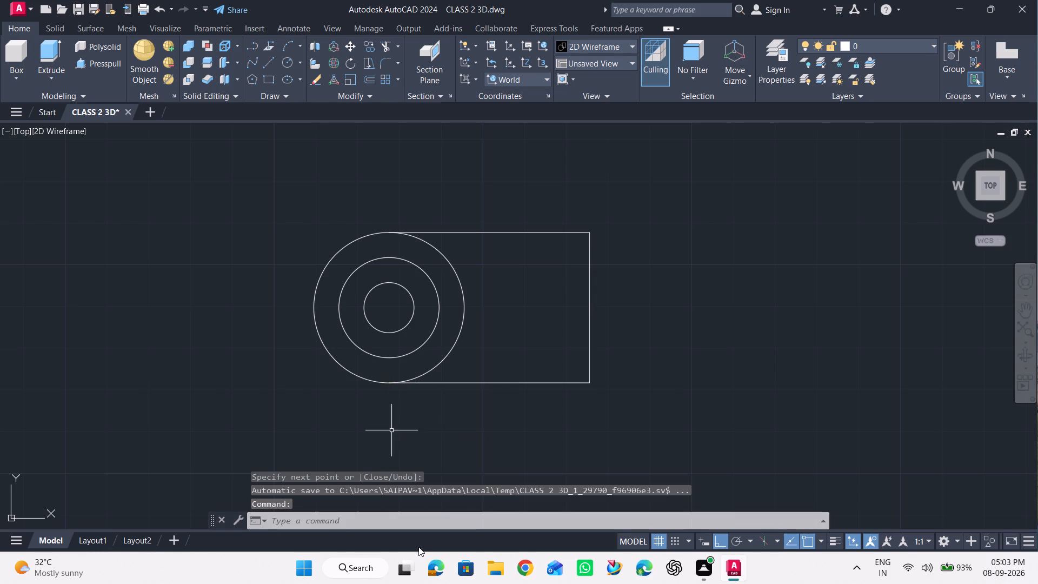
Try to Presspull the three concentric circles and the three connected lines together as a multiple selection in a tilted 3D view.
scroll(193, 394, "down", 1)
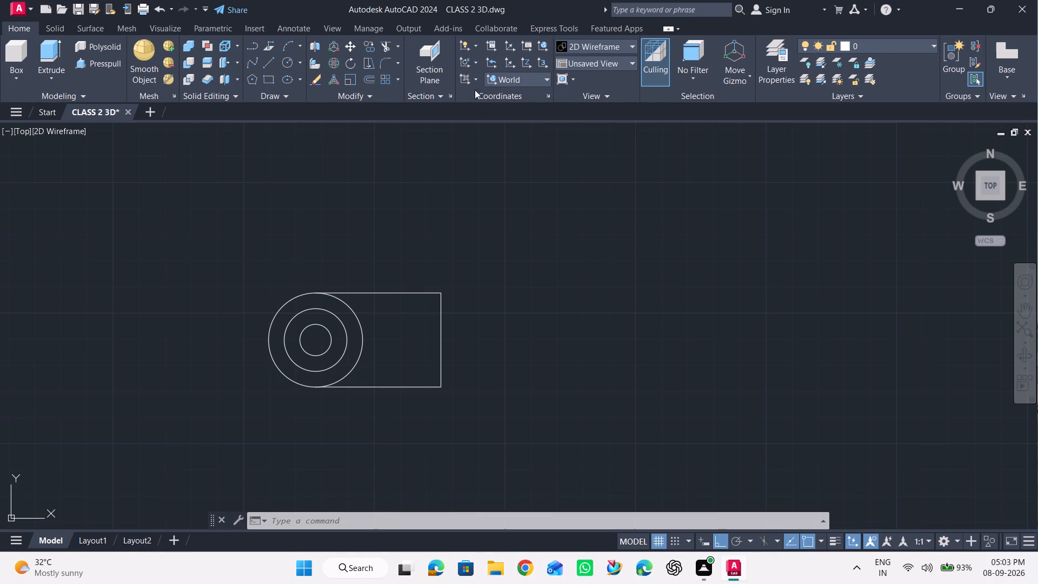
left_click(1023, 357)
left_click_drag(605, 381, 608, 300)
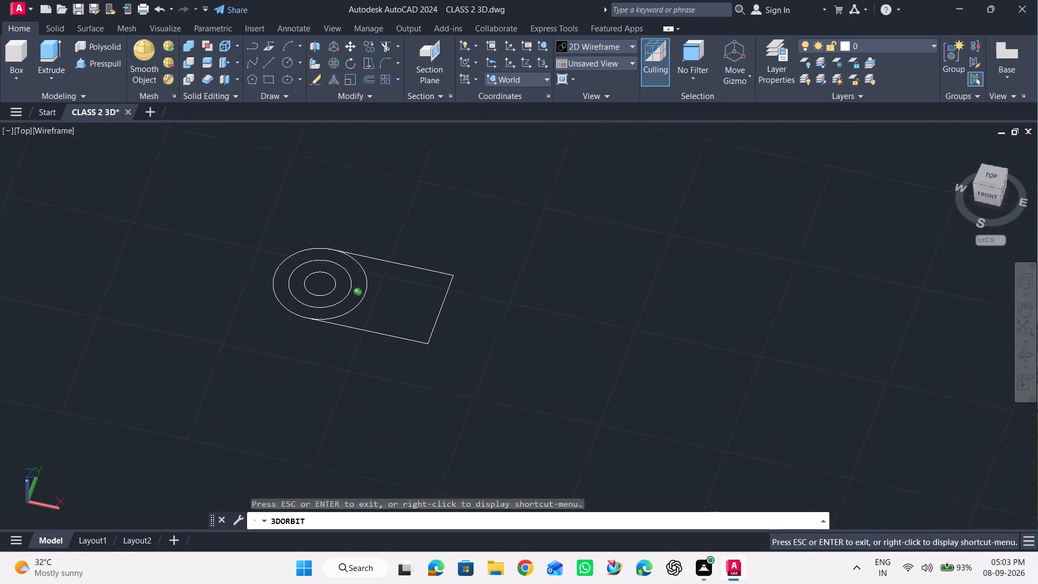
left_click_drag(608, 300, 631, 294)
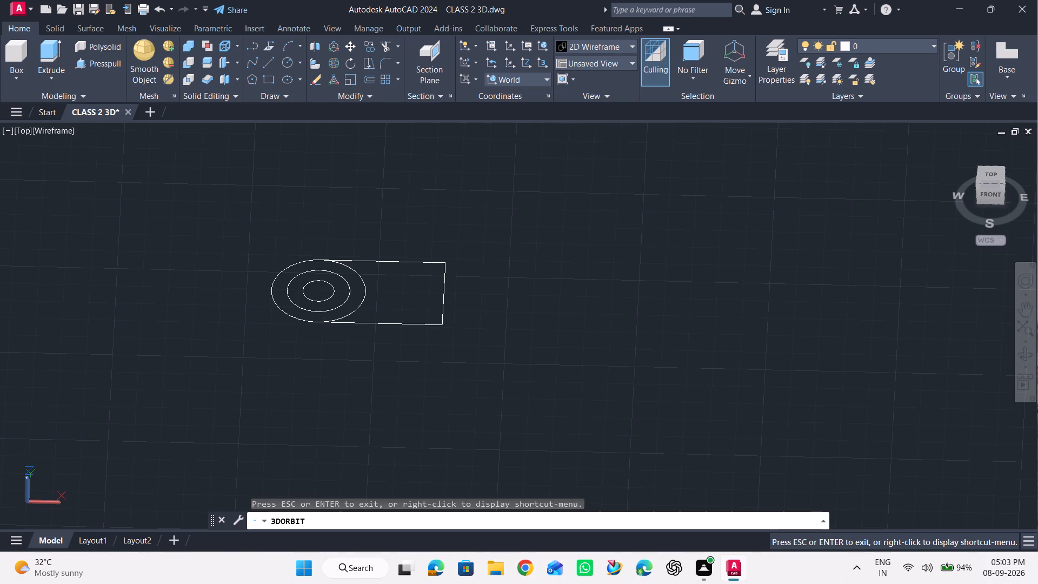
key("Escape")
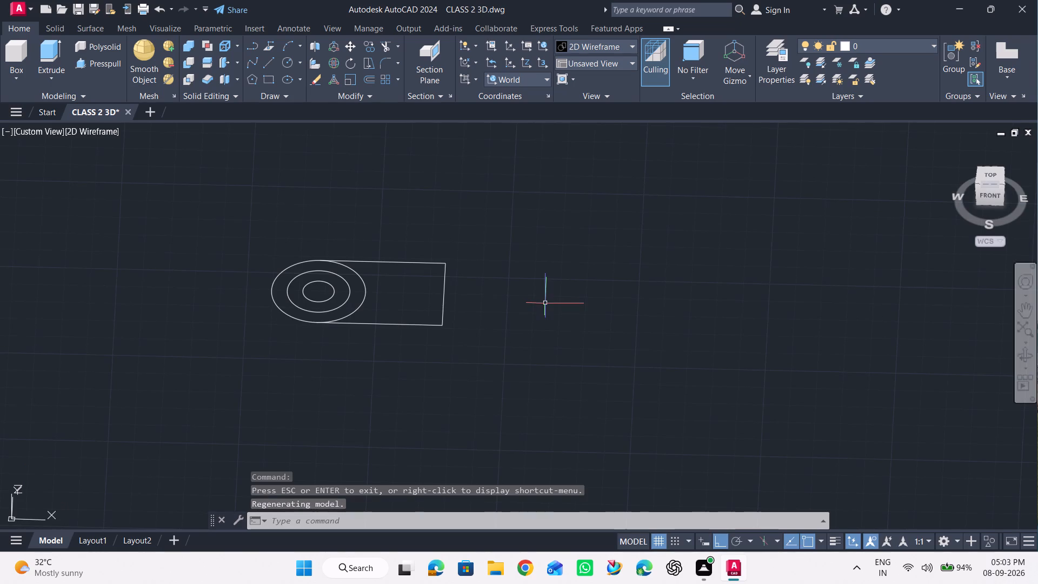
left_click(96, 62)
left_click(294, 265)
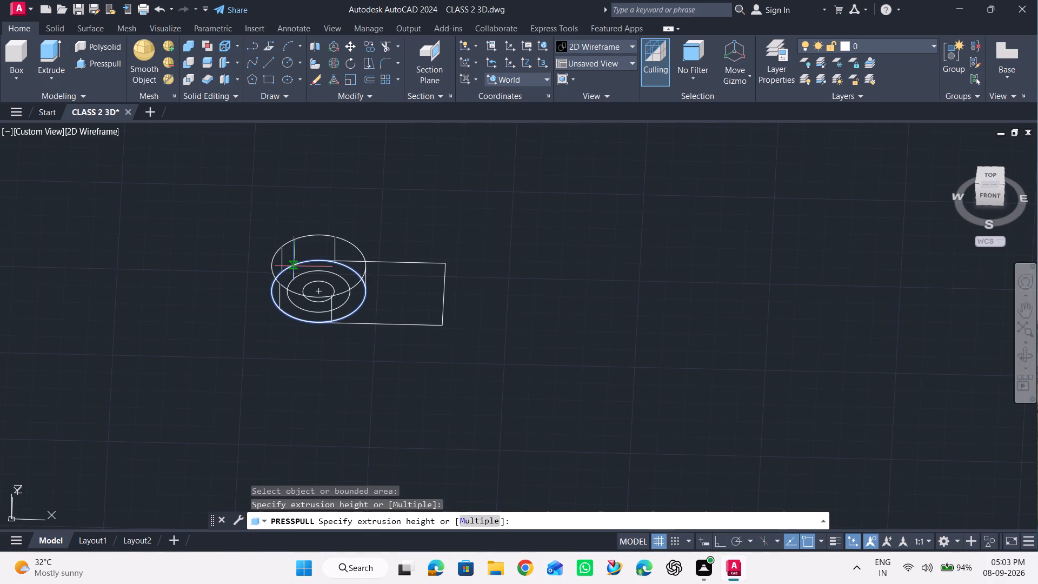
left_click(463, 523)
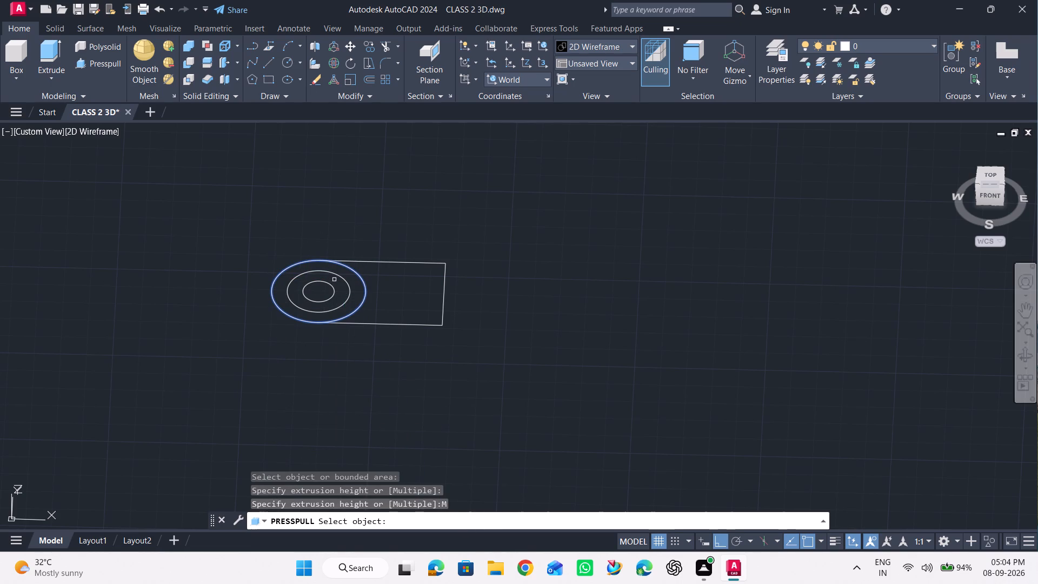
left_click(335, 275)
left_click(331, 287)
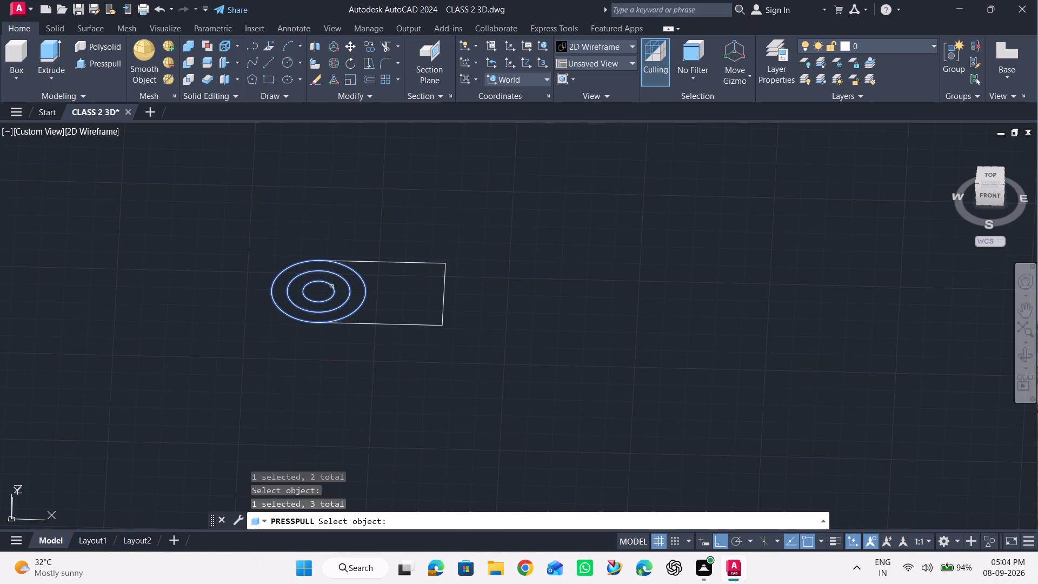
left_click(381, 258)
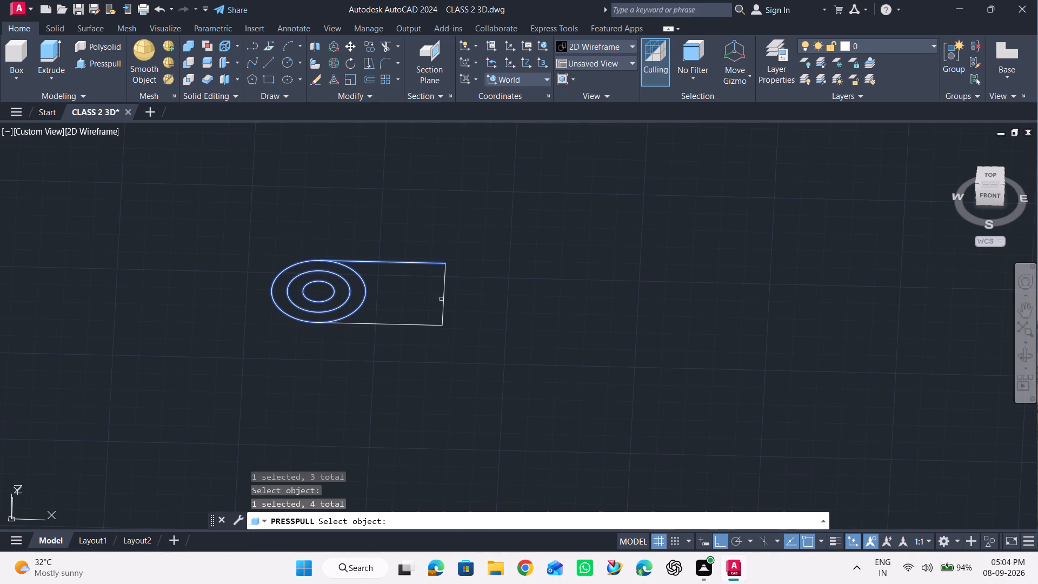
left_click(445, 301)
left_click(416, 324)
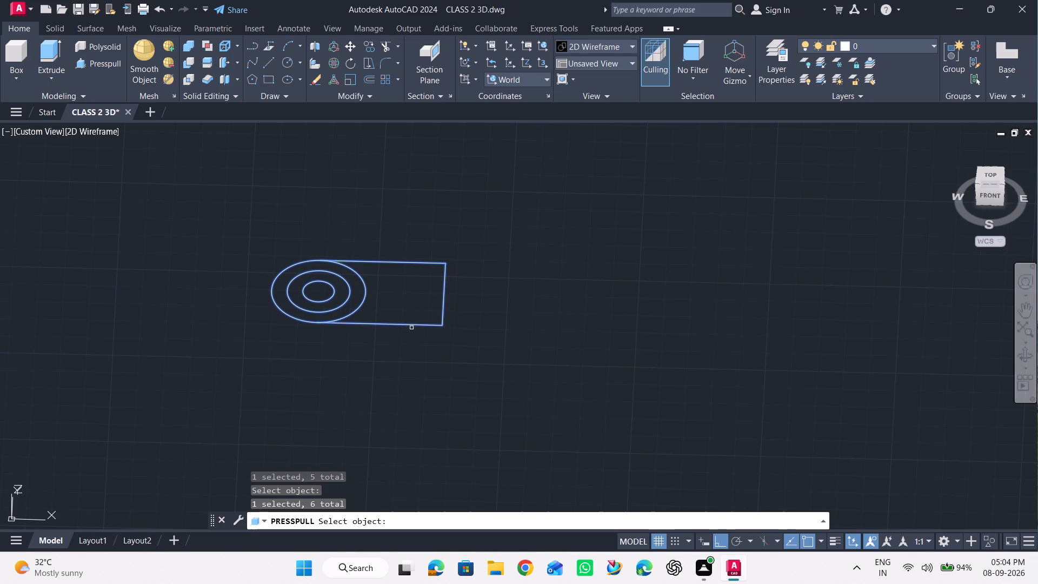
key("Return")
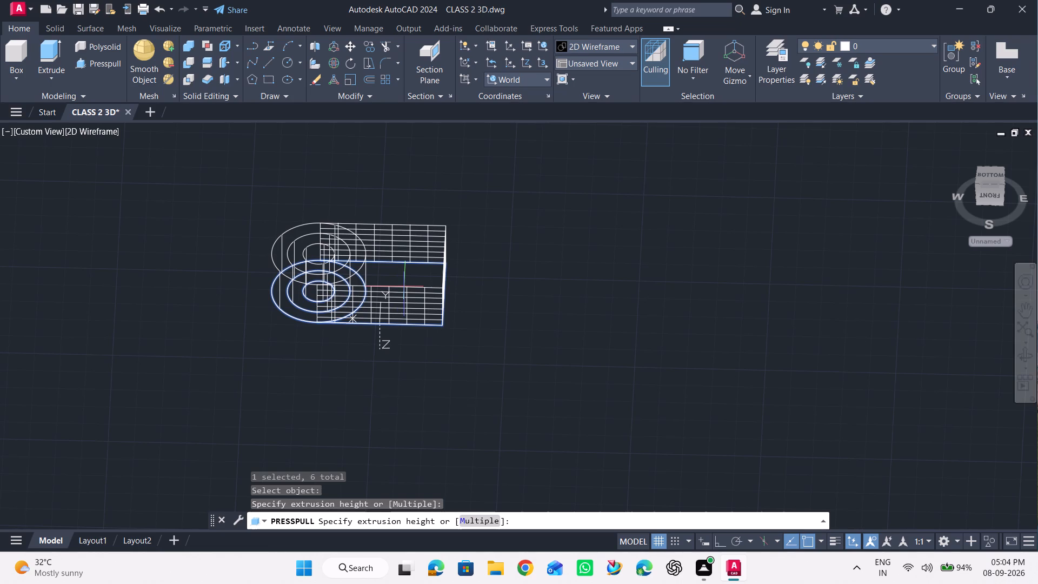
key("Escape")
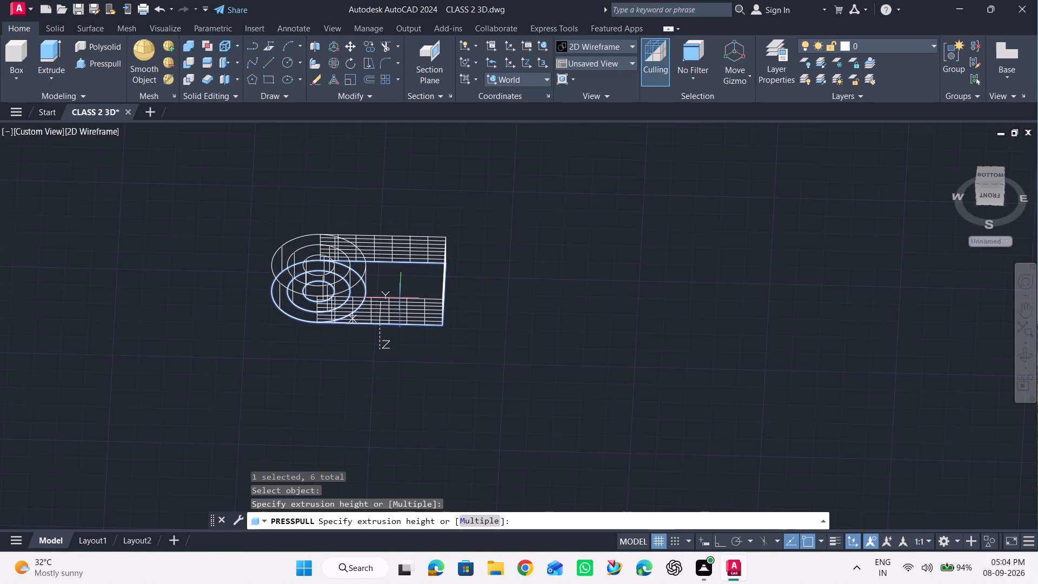
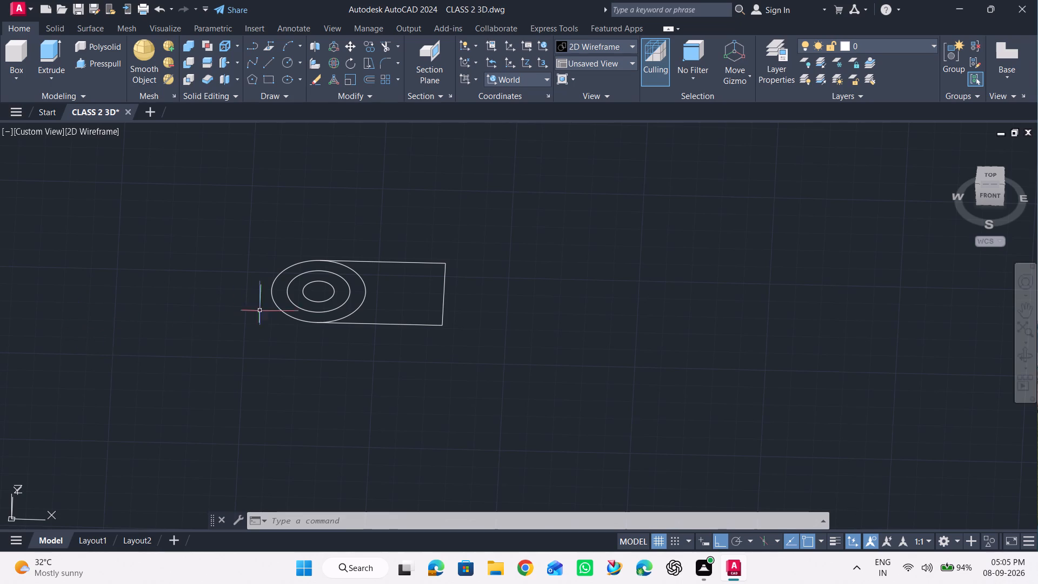
Erase the three concentric circles together with the three connected lines.
left_click_drag(502, 230, 489, 229)
left_click(177, 372)
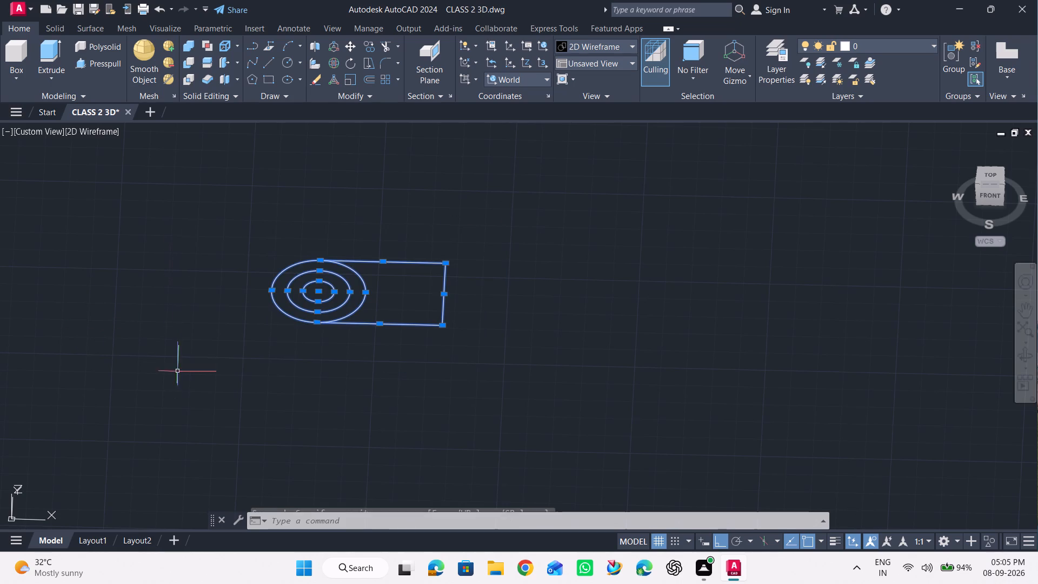
key("Delete")
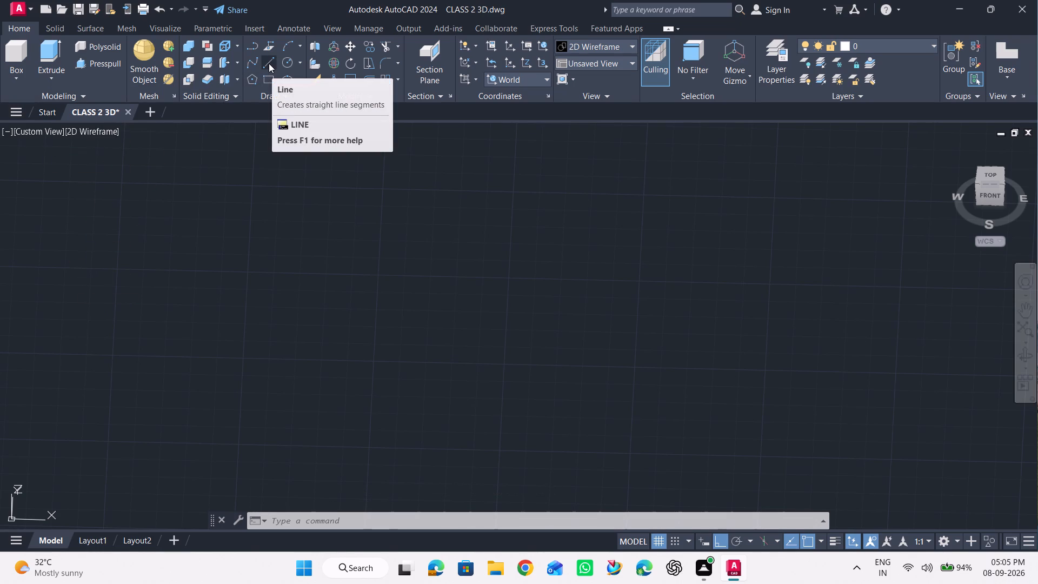
Set the coordinate system to Top and switch the model to the Top view.
scroll(231, 296, "down", 1)
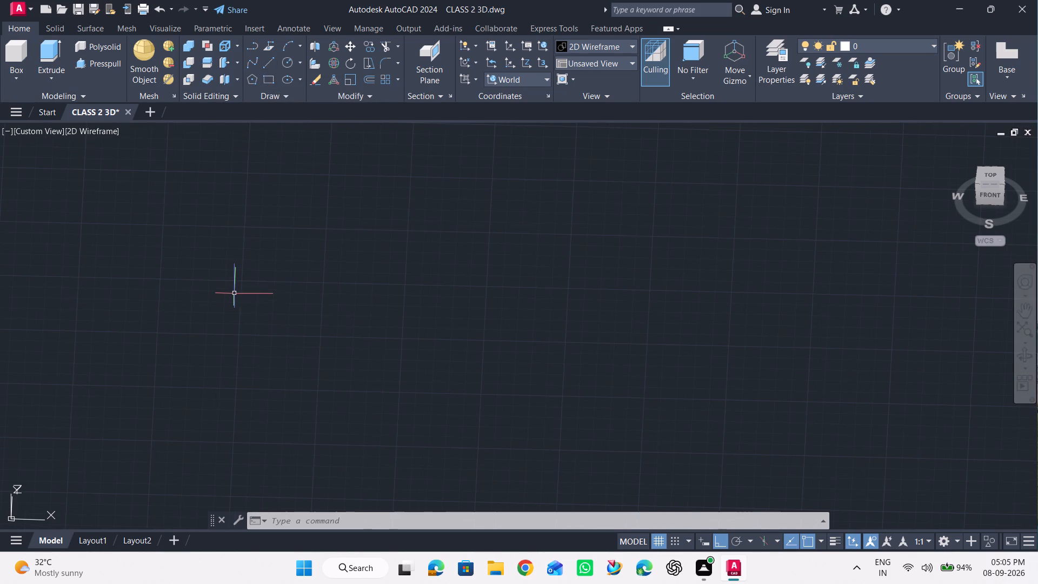
scroll(247, 286, "down", 1)
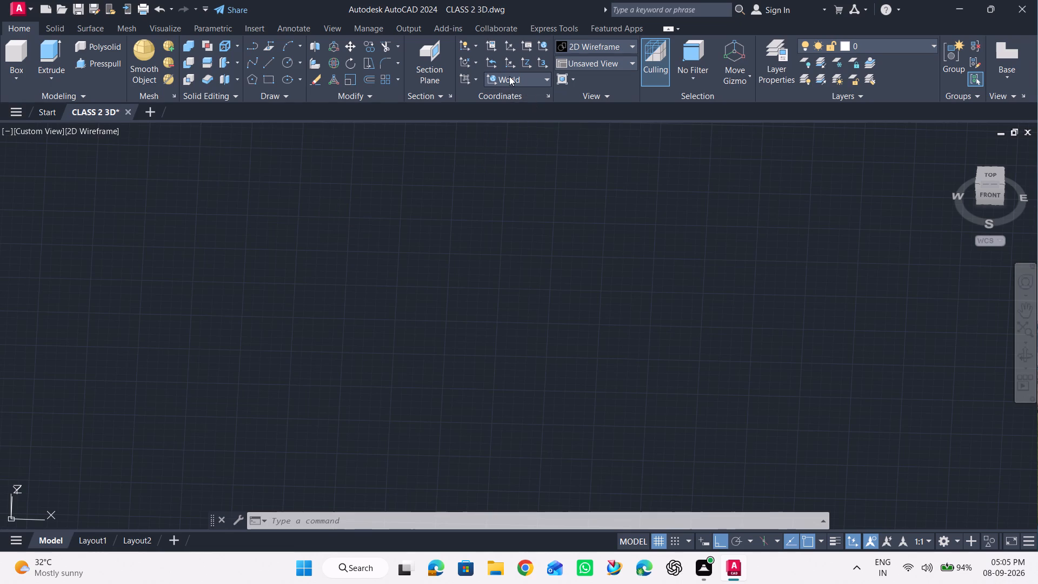
left_click(509, 76)
left_click(508, 97)
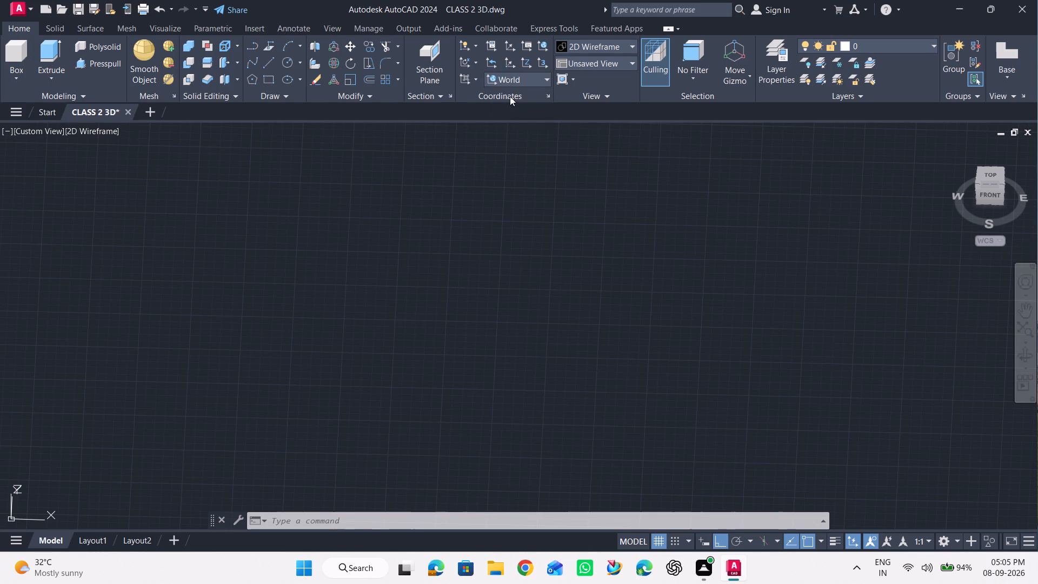
left_click(516, 84)
left_click(511, 114)
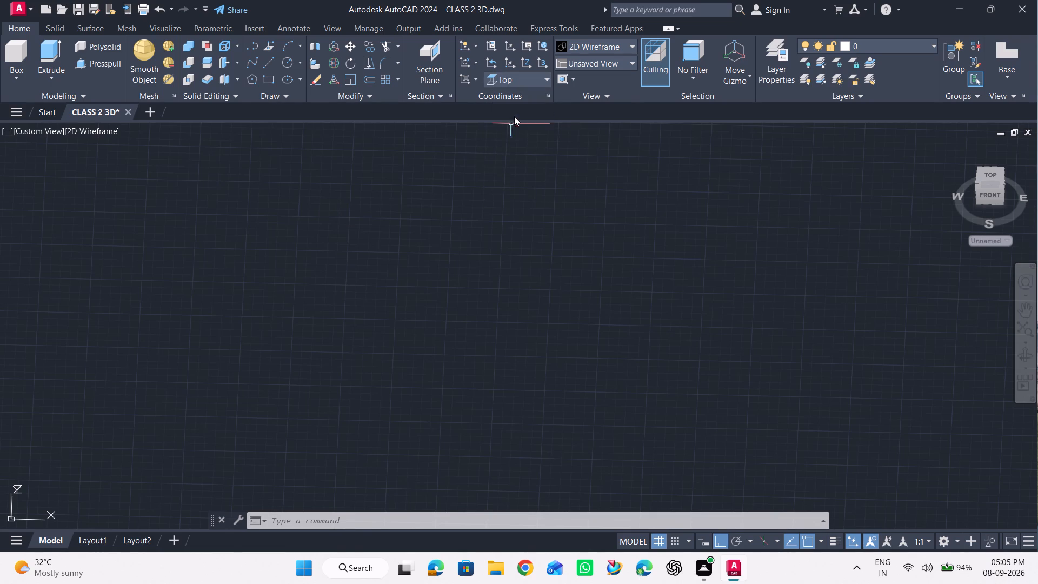
left_click(993, 176)
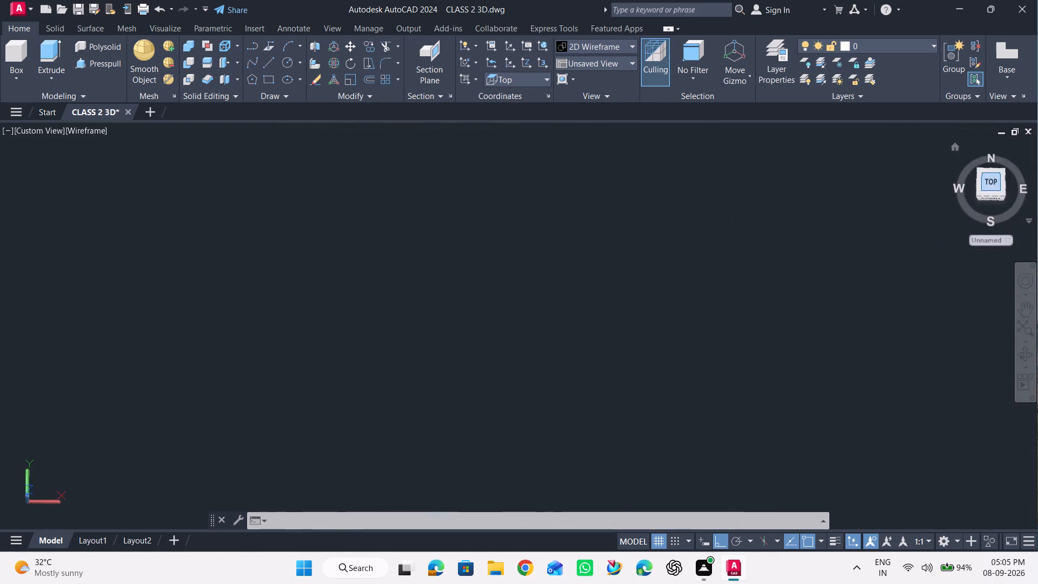
scroll(257, 313, "down", 7)
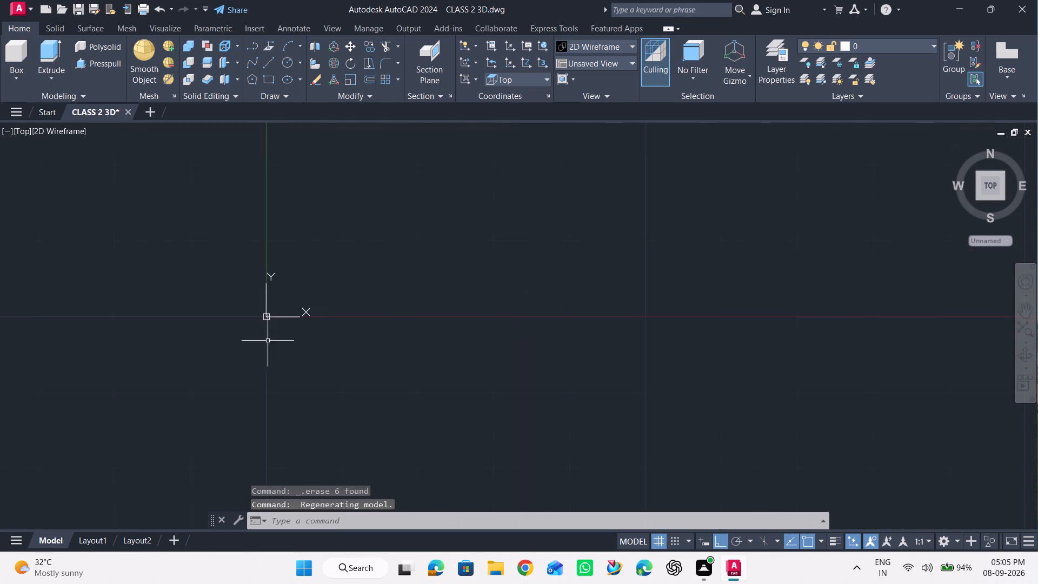
scroll(290, 344, "down", 4)
Switch the coordinate system to Right, back to Top, and finally to World.
left_click(517, 80)
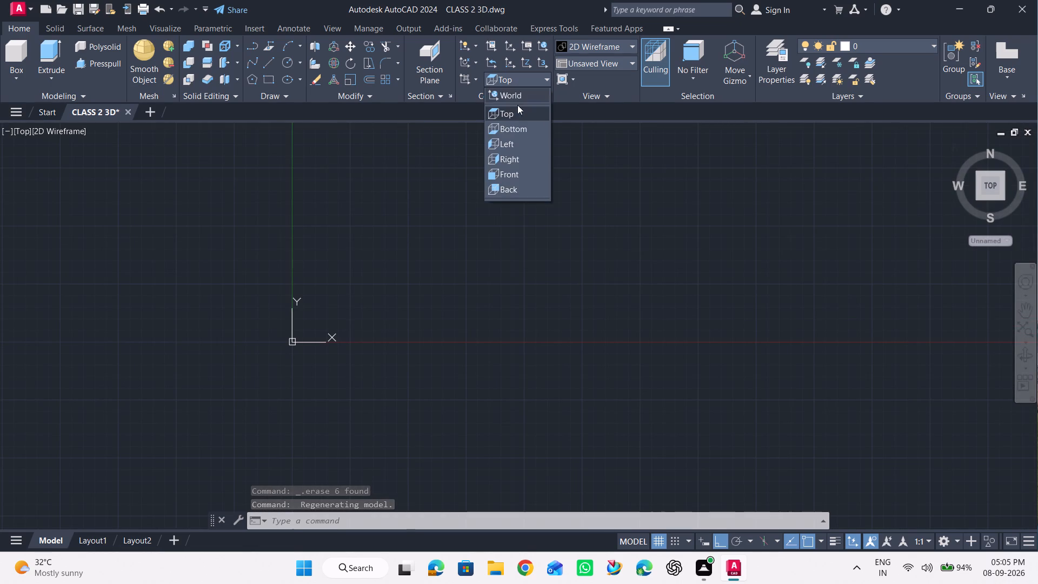
left_click(510, 158)
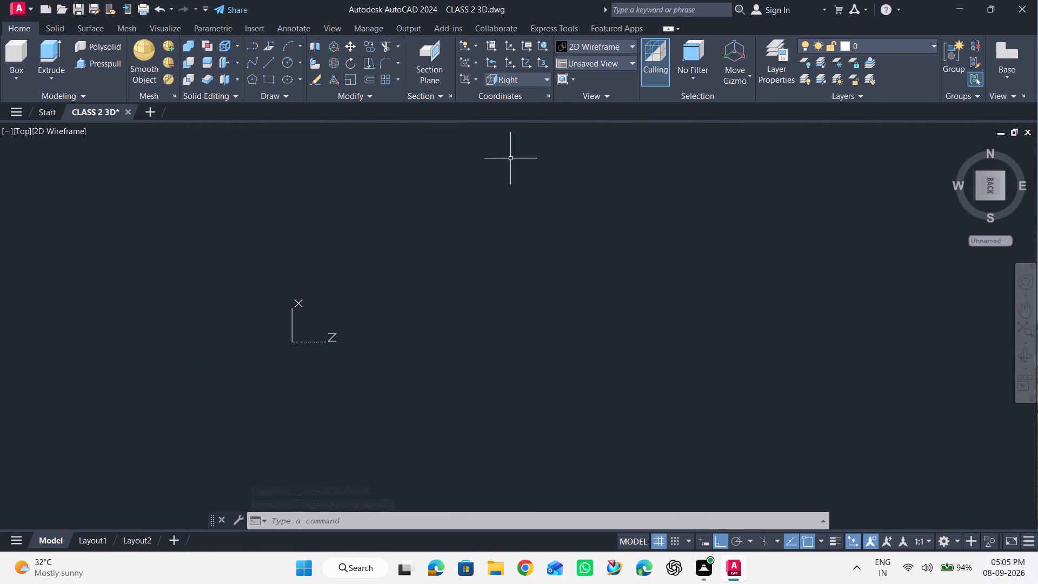
left_click(517, 79)
left_click(511, 115)
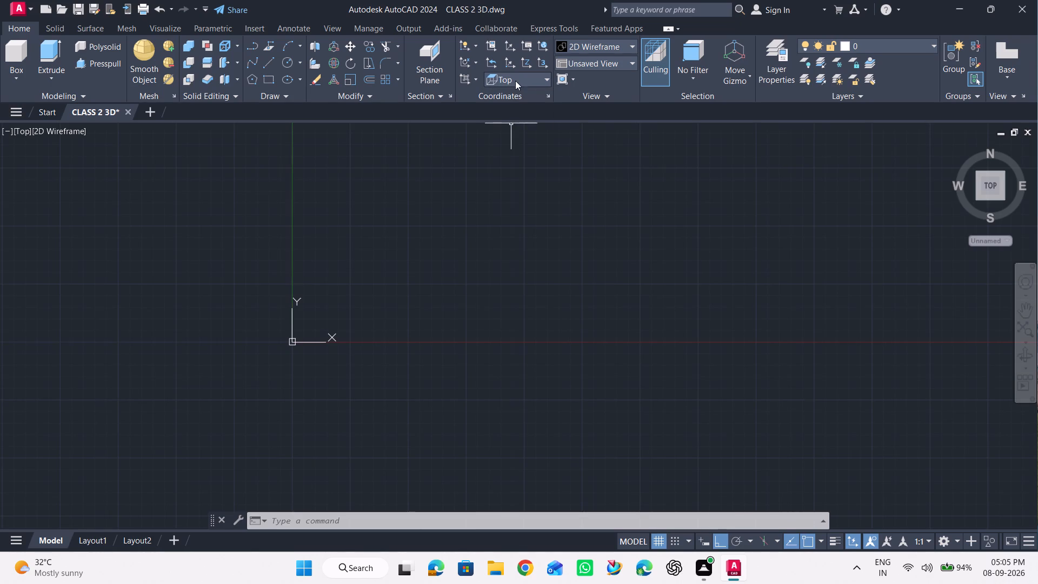
left_click(515, 77)
left_click(516, 99)
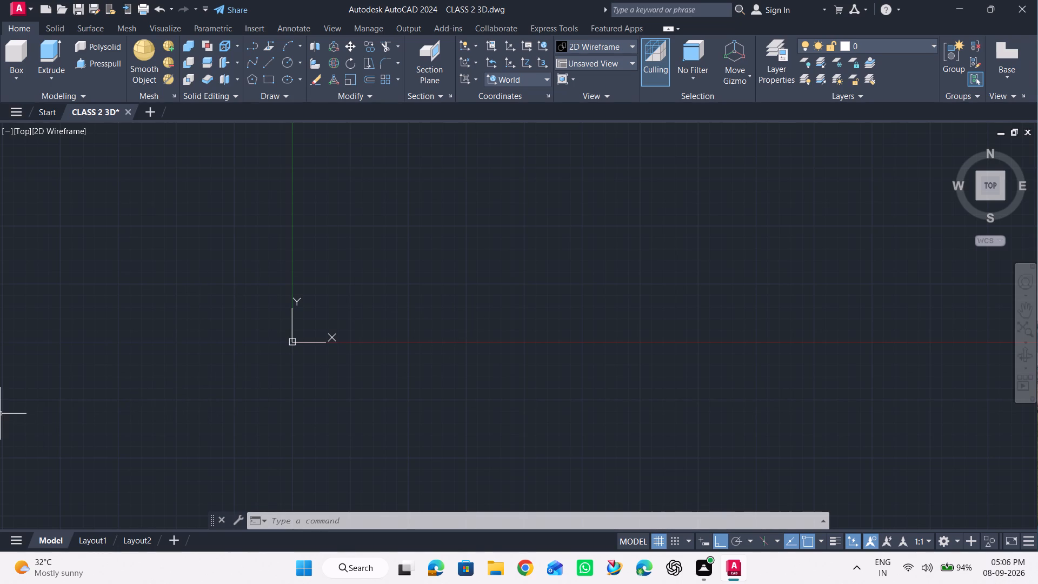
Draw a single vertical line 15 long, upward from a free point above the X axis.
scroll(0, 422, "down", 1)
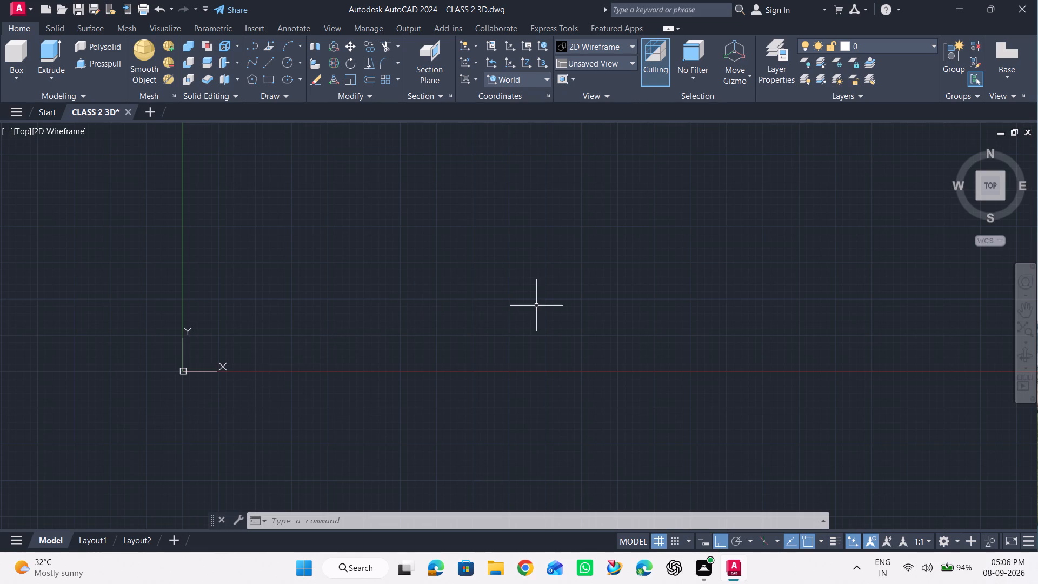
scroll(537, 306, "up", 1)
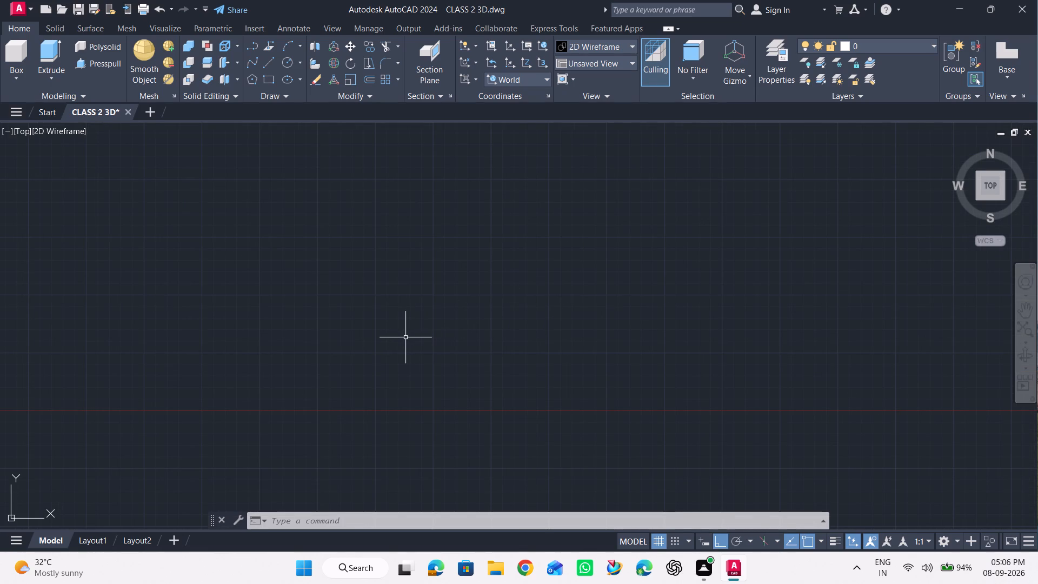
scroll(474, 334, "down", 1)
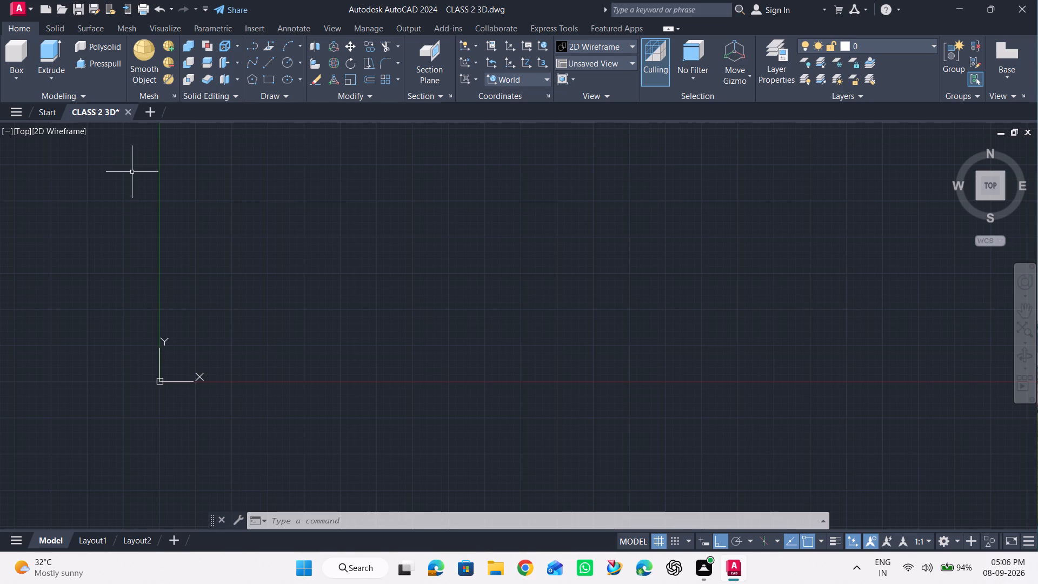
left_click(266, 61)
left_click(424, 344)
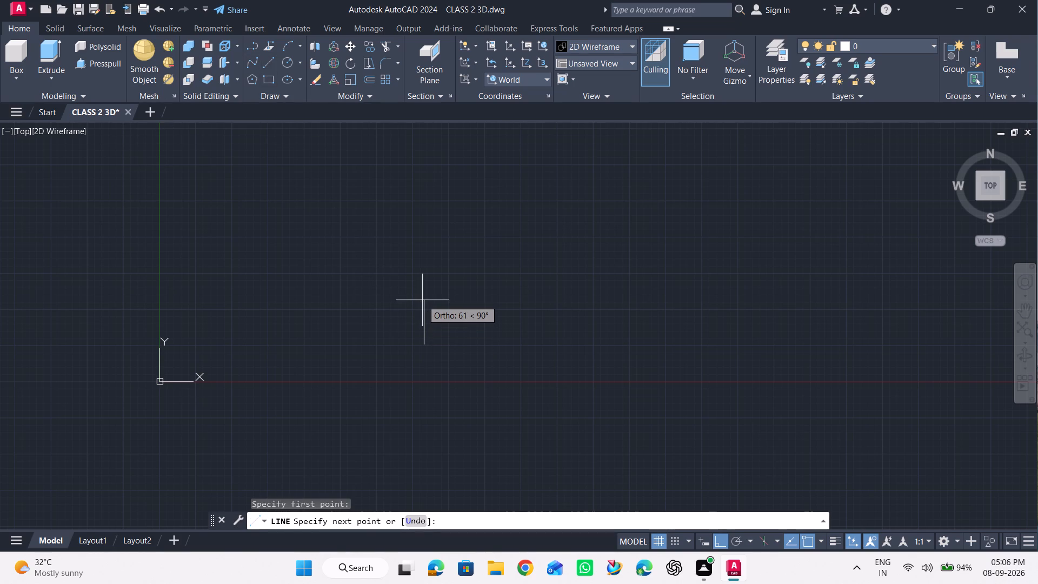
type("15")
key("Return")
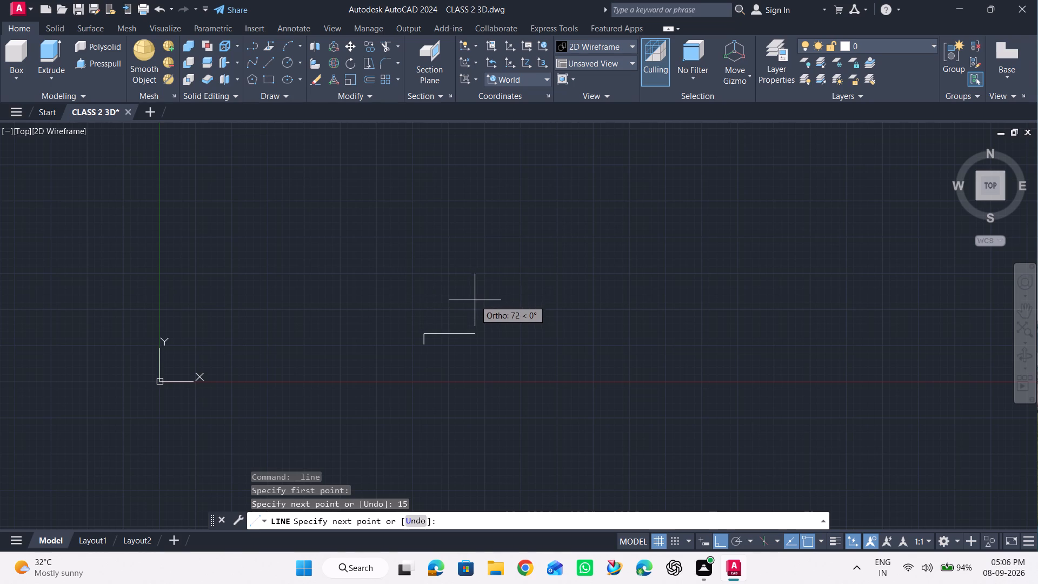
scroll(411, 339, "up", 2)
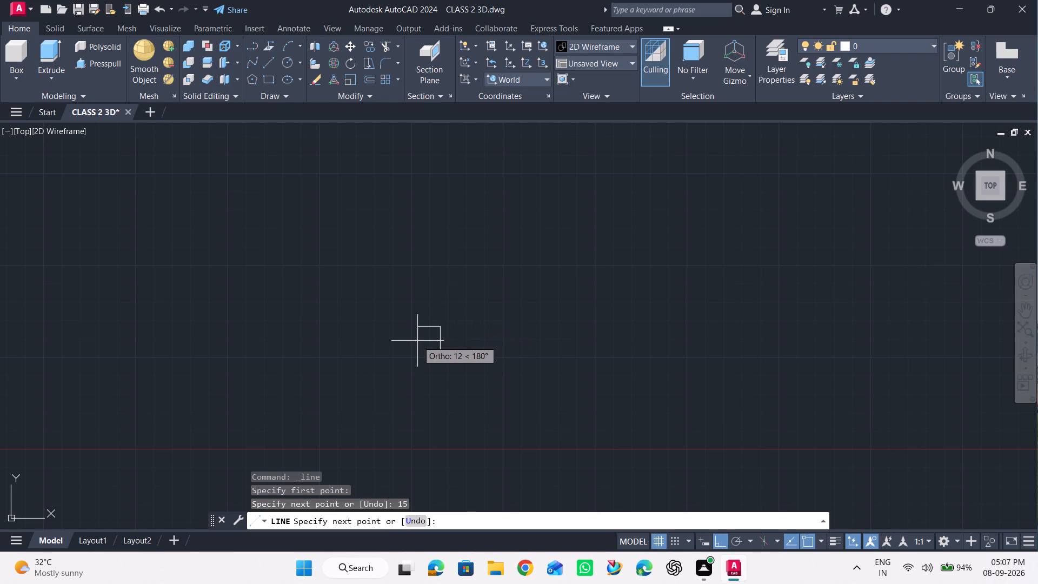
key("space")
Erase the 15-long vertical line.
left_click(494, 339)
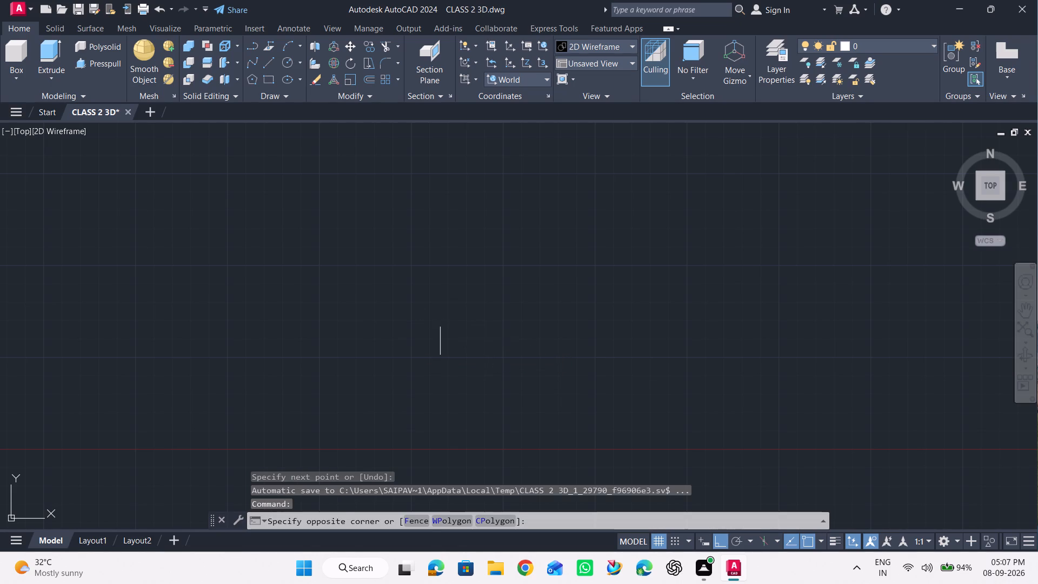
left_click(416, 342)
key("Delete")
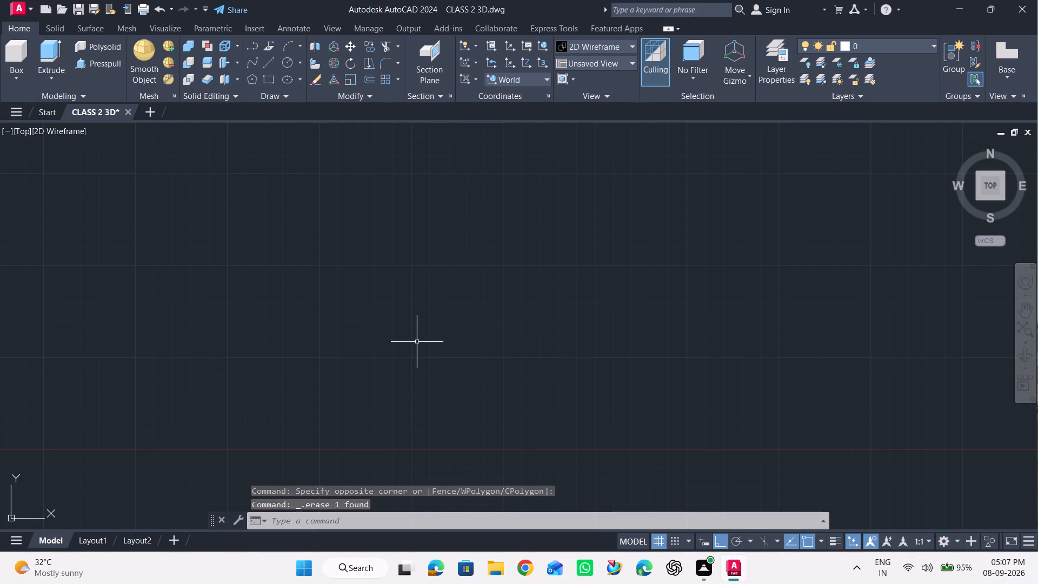
Draw connected lines from a free point above the X axis: 6 up, 15 to the left, and 6 down.
left_click(269, 63)
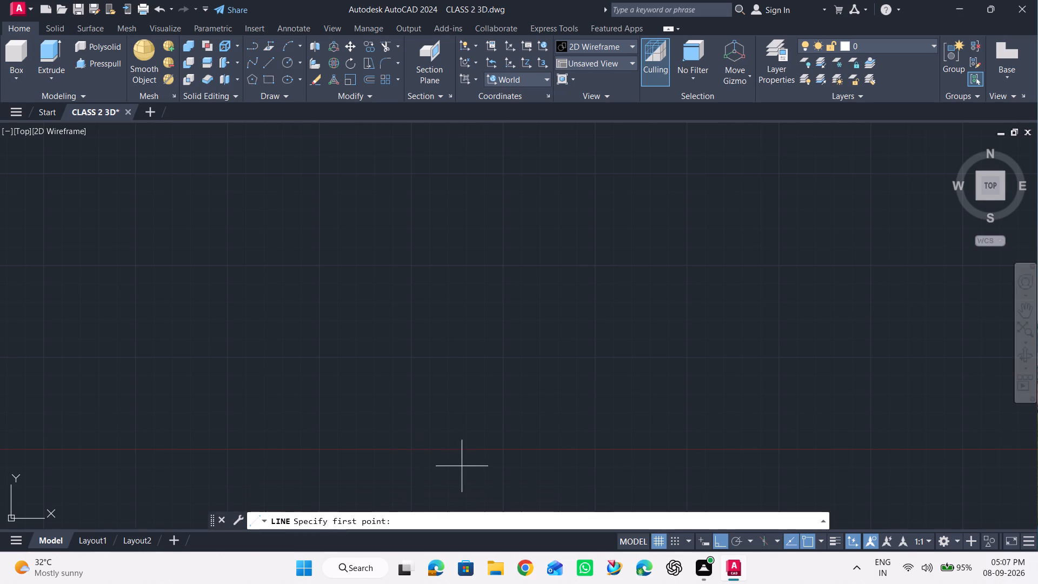
left_click(418, 356)
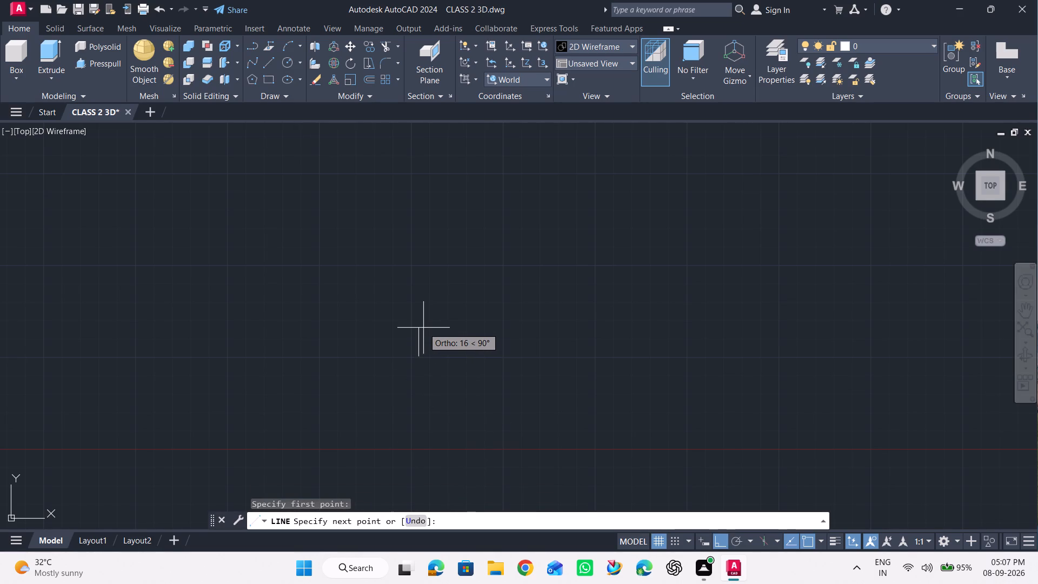
key("6")
key("Return")
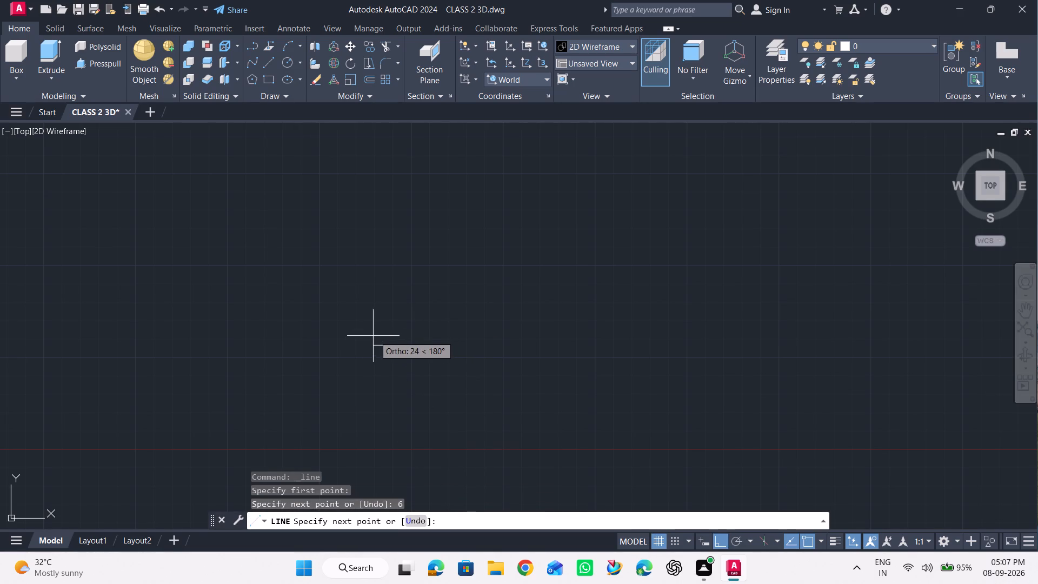
scroll(371, 351, "up", 1)
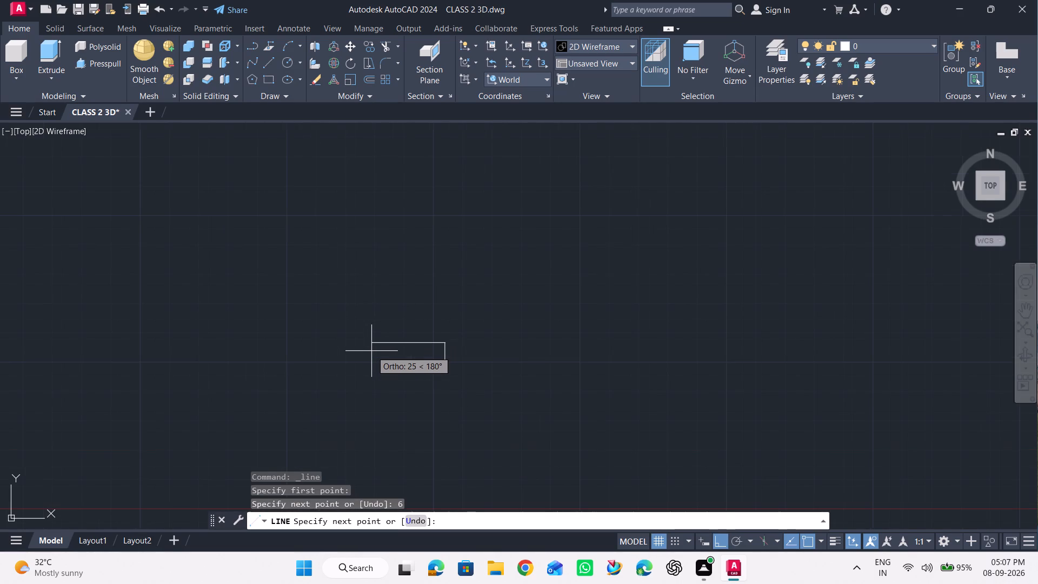
type("15")
key("Return")
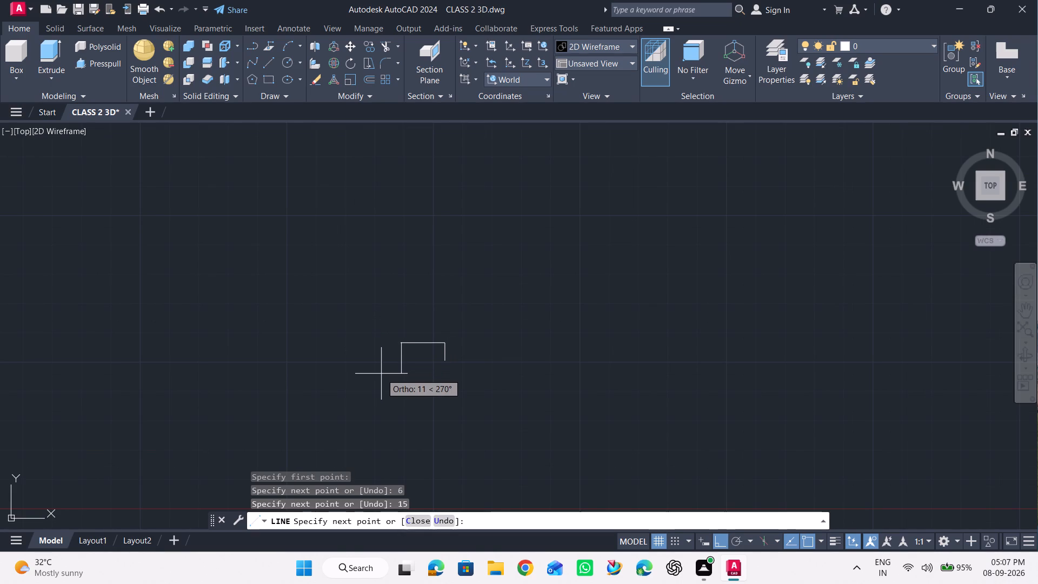
key("6")
key("Return")
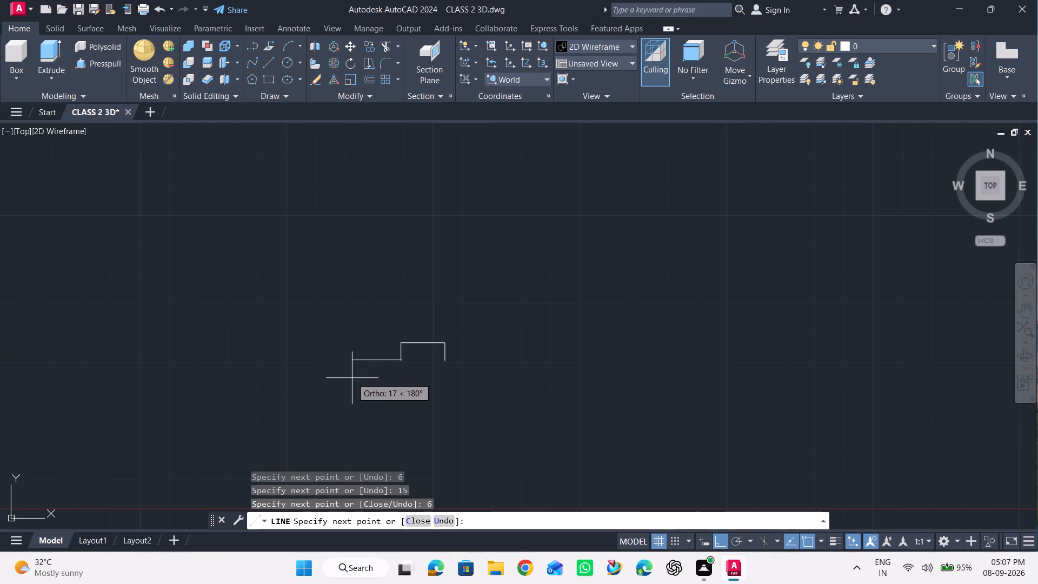
key("Escape")
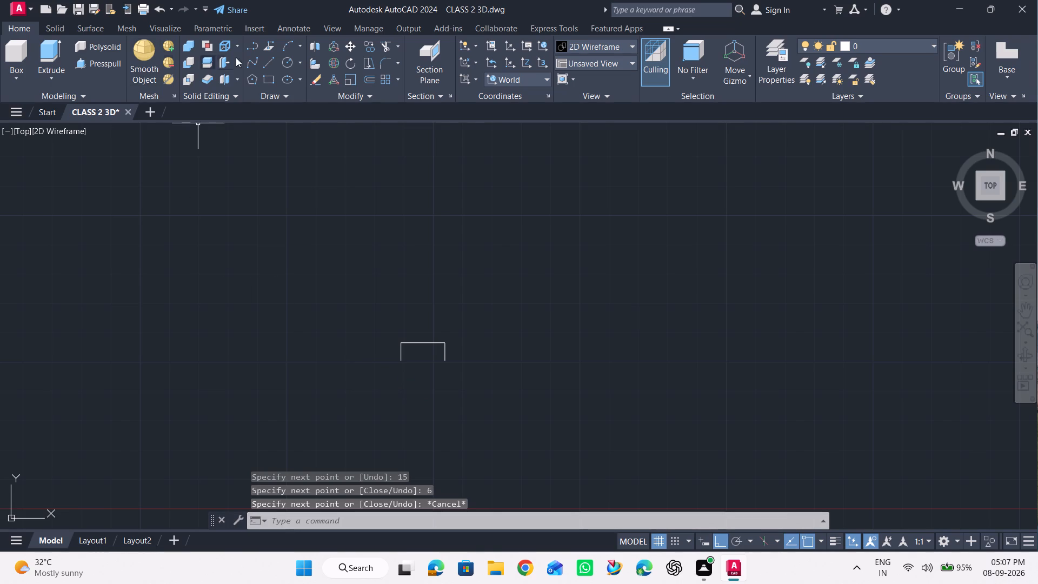
Close the 15 by 6 rectangle with a line joining the two open lower endpoints.
left_click(270, 62)
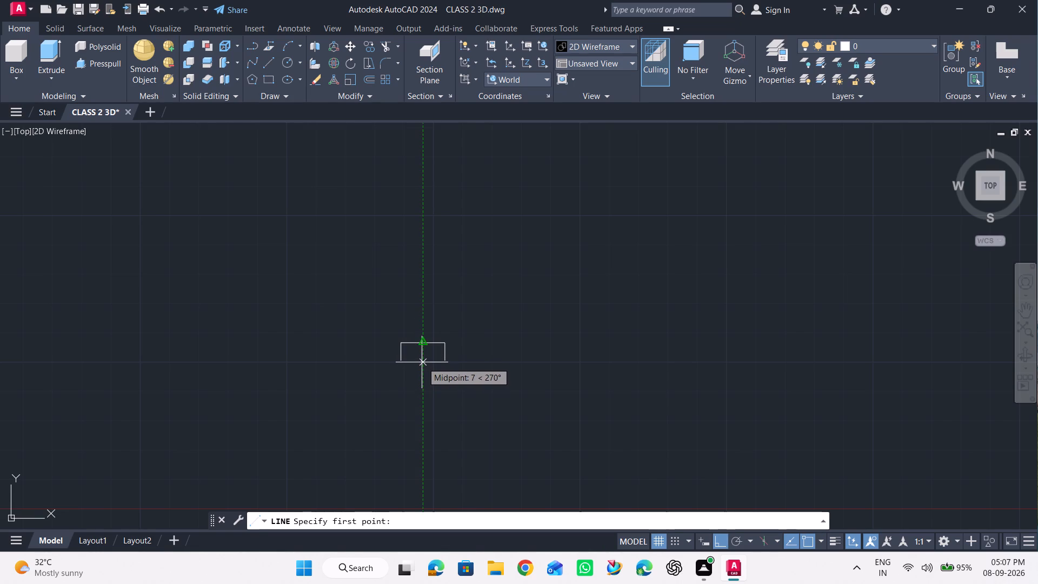
scroll(414, 375, "up", 2)
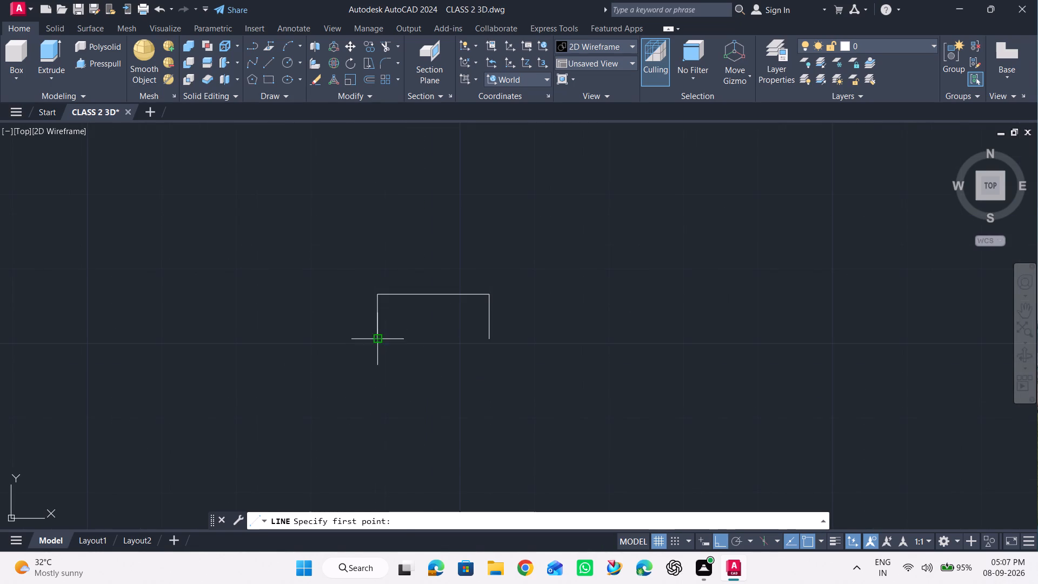
left_click(378, 342)
left_click(490, 340)
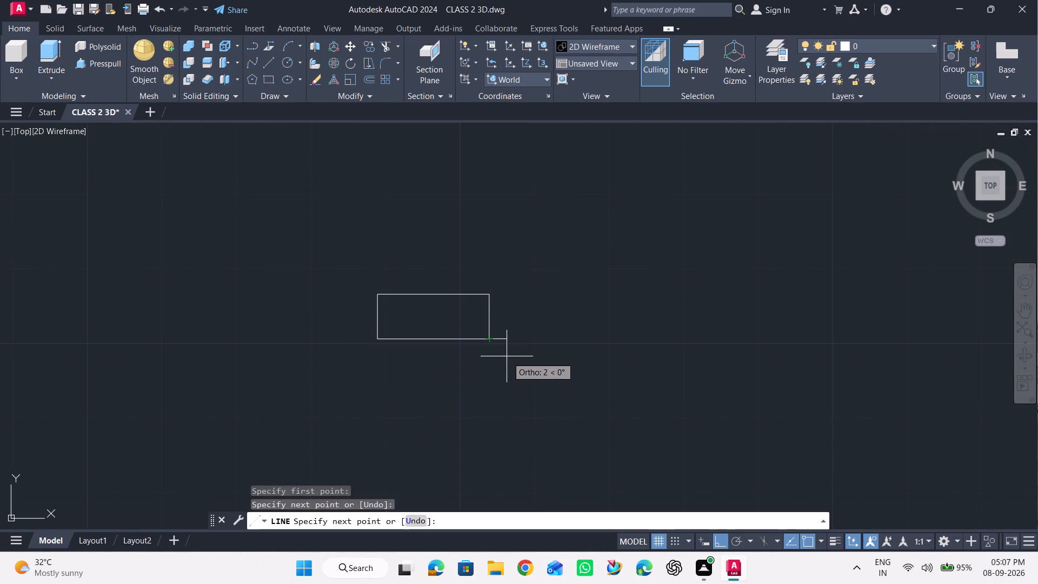
key("space")
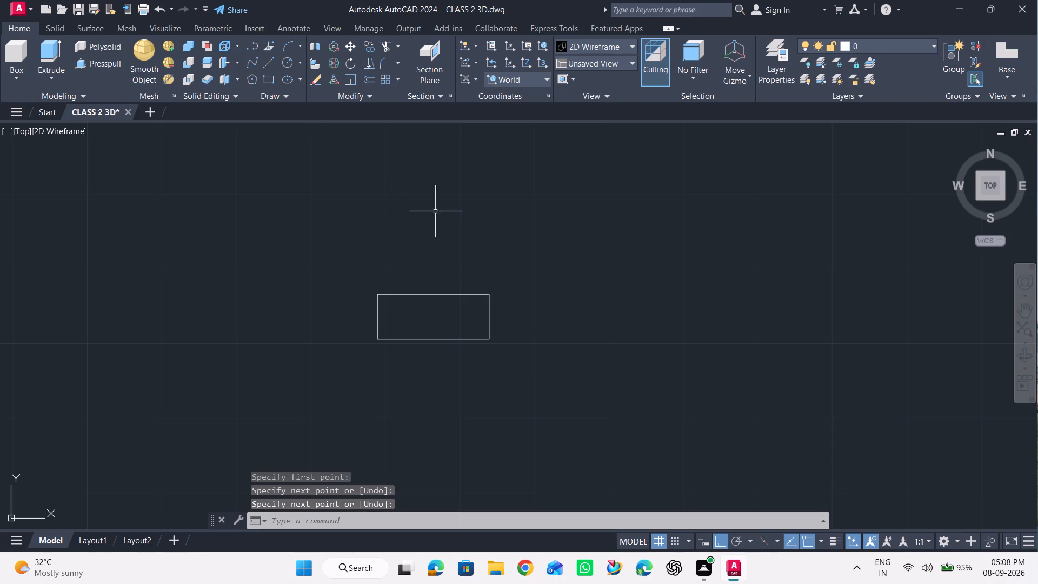
Draw a vertical line 45 long upward from the midpoint of the rectangle's bottom edge.
left_click(270, 62)
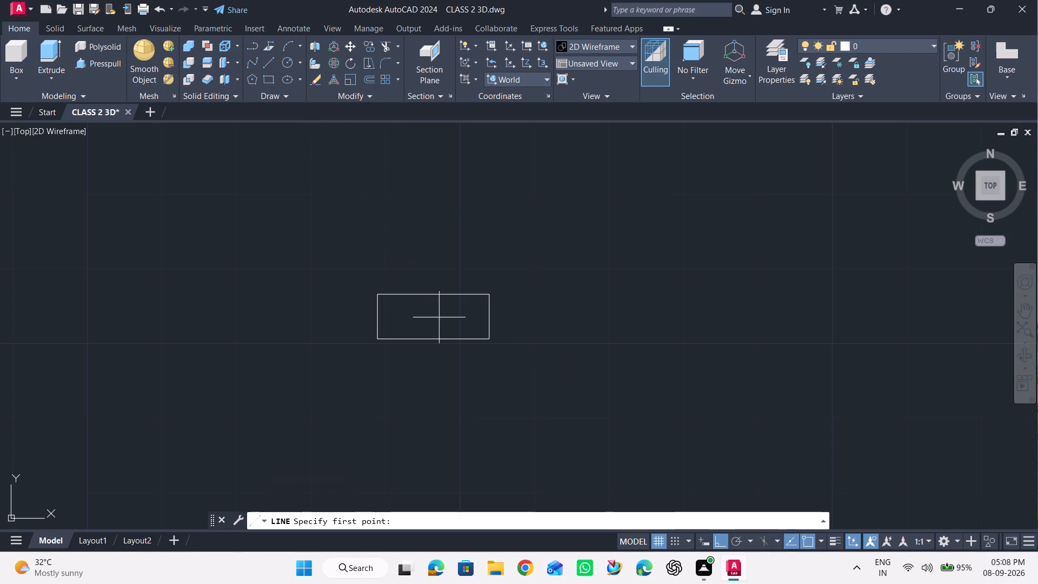
left_click(435, 340)
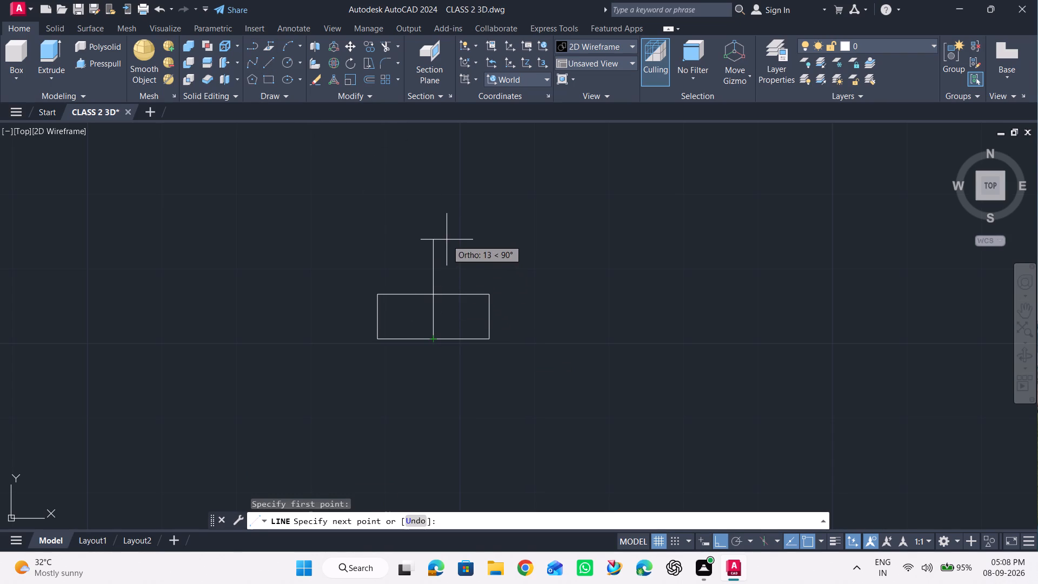
scroll(407, 266, "down", 2)
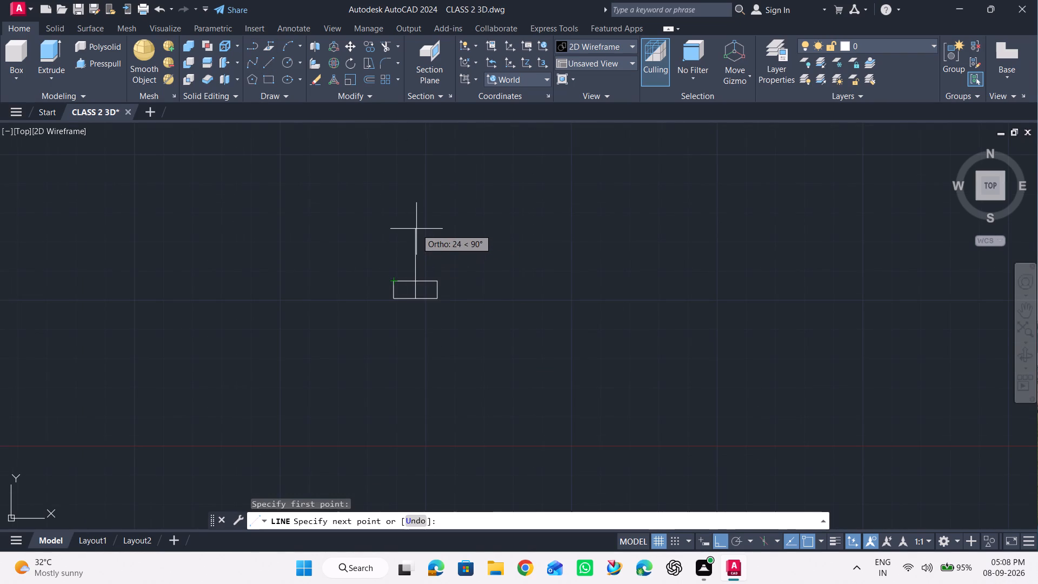
scroll(416, 229, "up", 1)
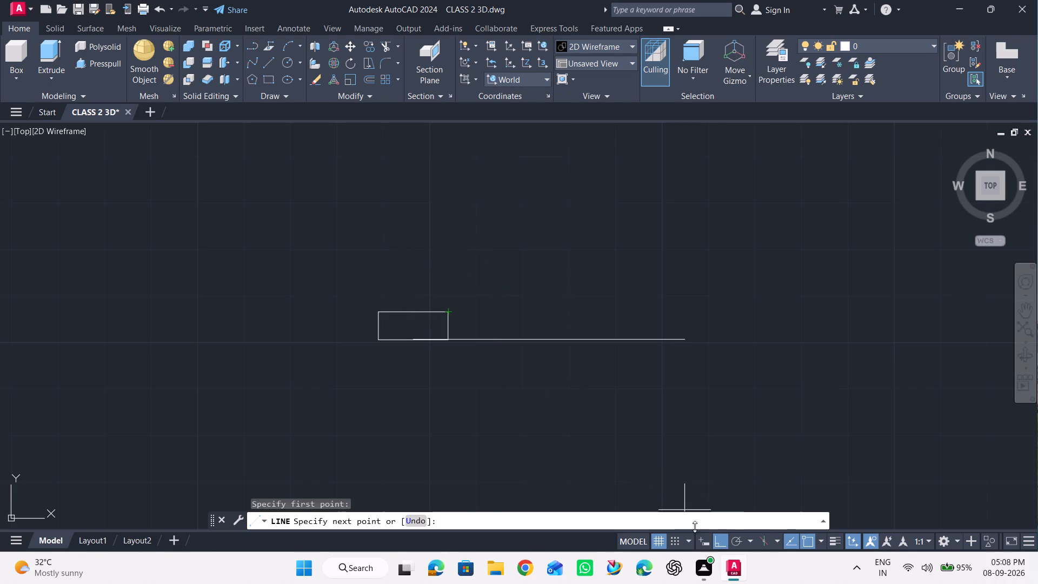
left_click(716, 540)
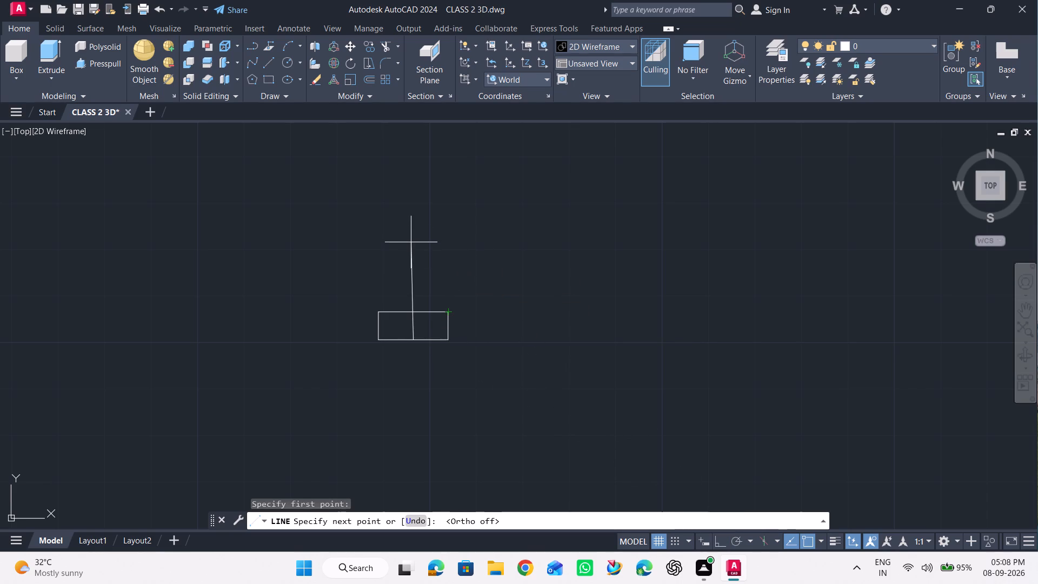
left_click(717, 543)
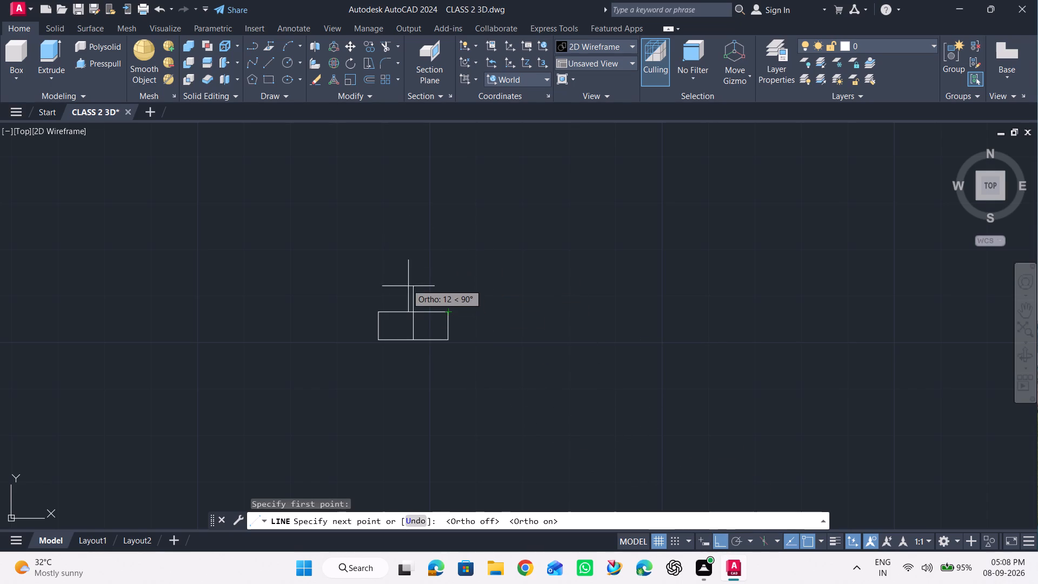
scroll(418, 254, "up", 1)
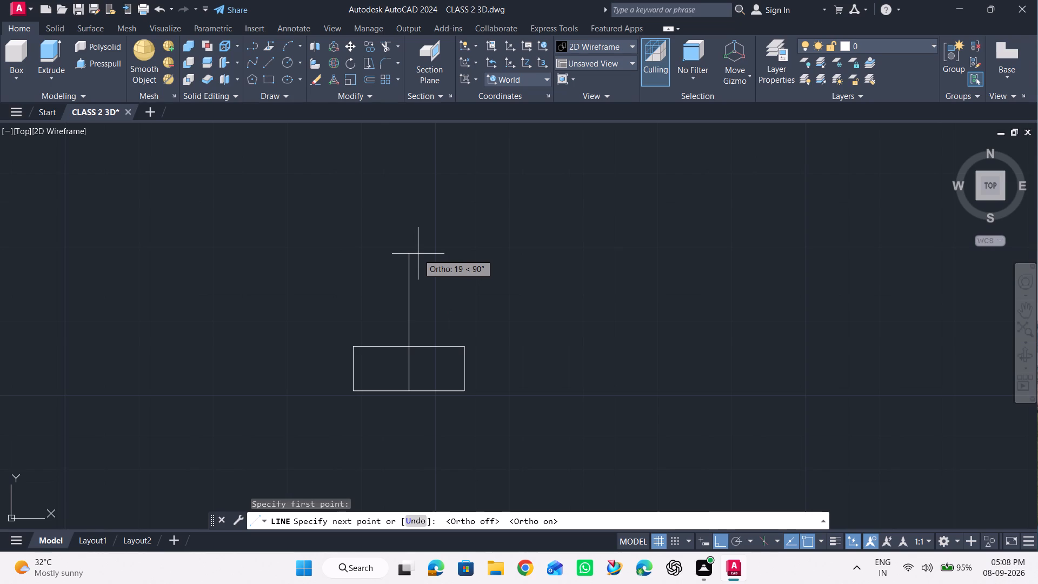
type("45")
key("Return")
scroll(392, 288, "down", 2)
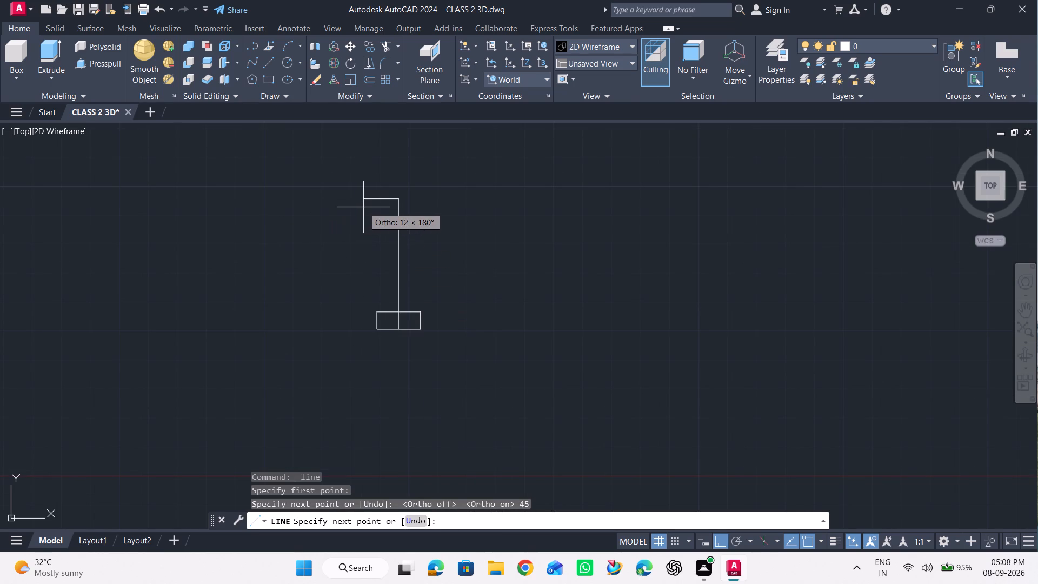
scroll(365, 205, "up", 1)
key("space")
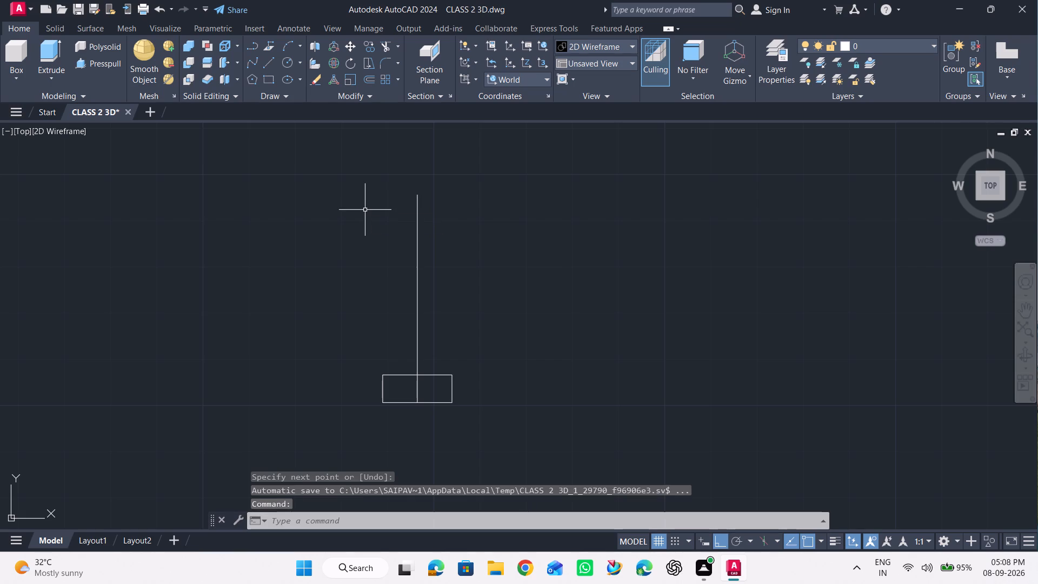
Draw a circle of radius 18 centred on the upper end of the 45-long vertical line.
left_click(290, 66)
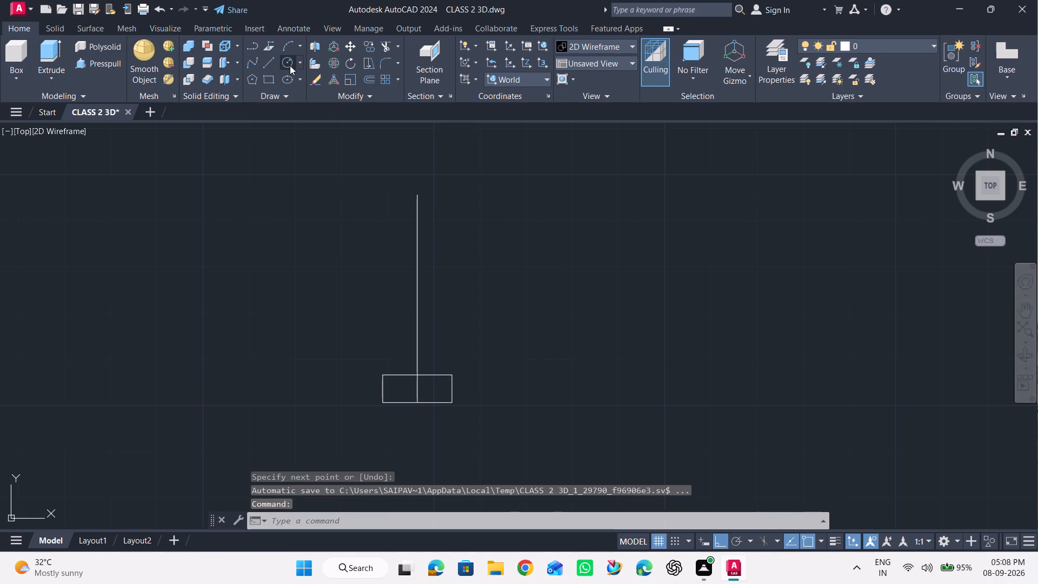
left_click(418, 198)
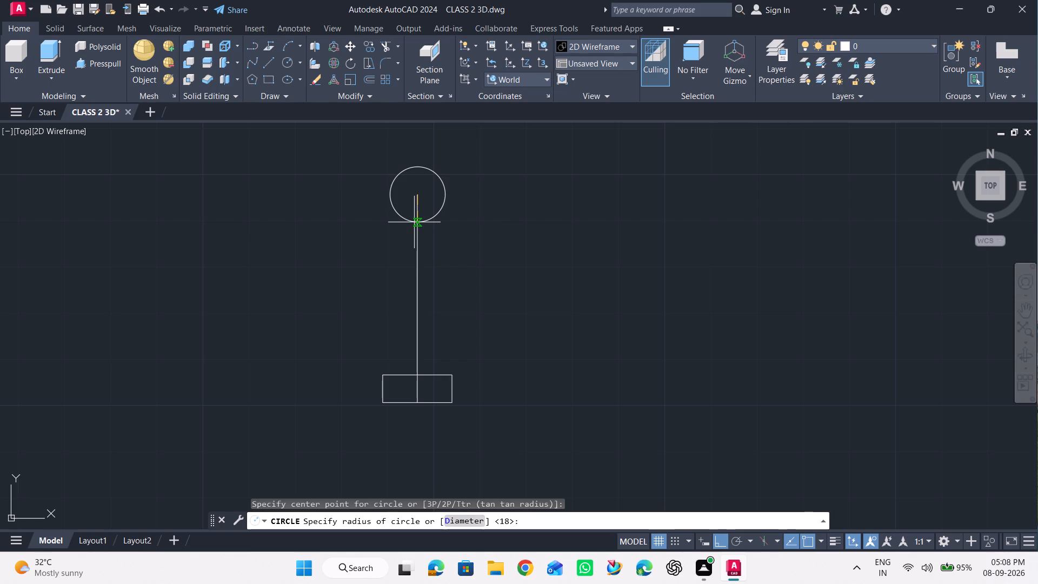
key("1")
key("8")
key("Return")
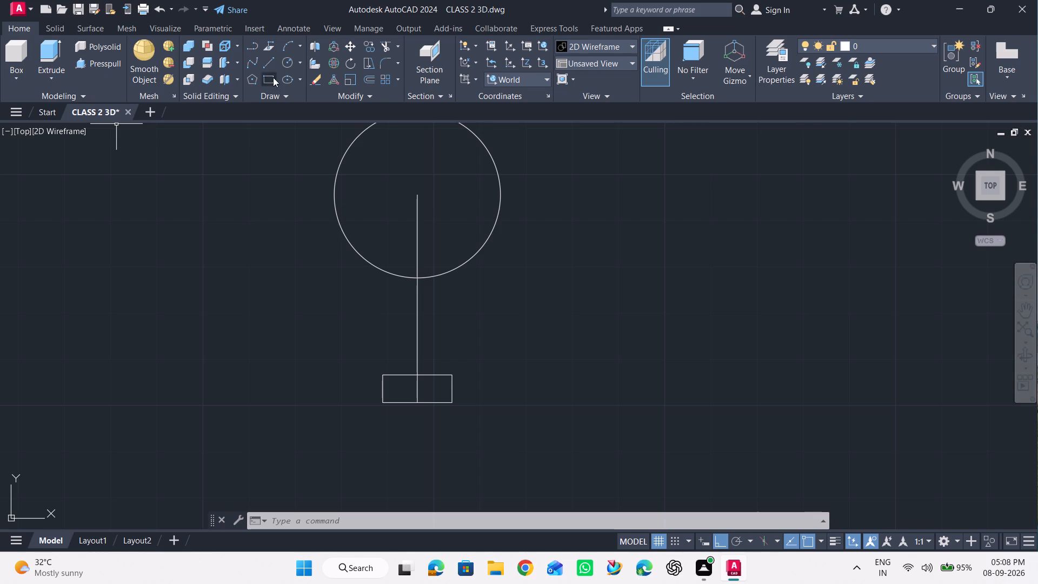
Draw a concentric circle of radius 12 at the centre of the radius 18 circle.
left_click(267, 64)
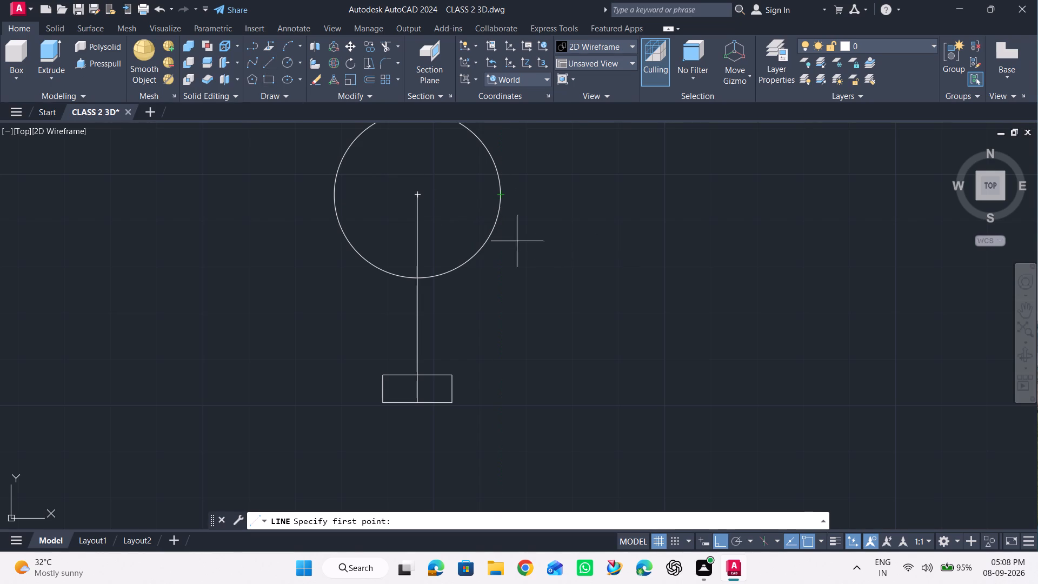
left_click(289, 66)
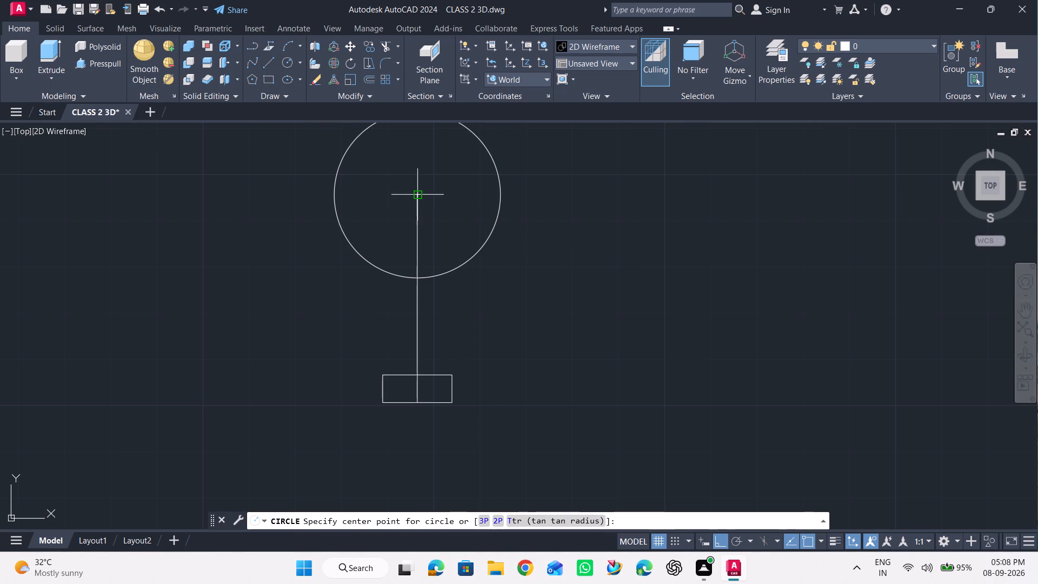
left_click(417, 196)
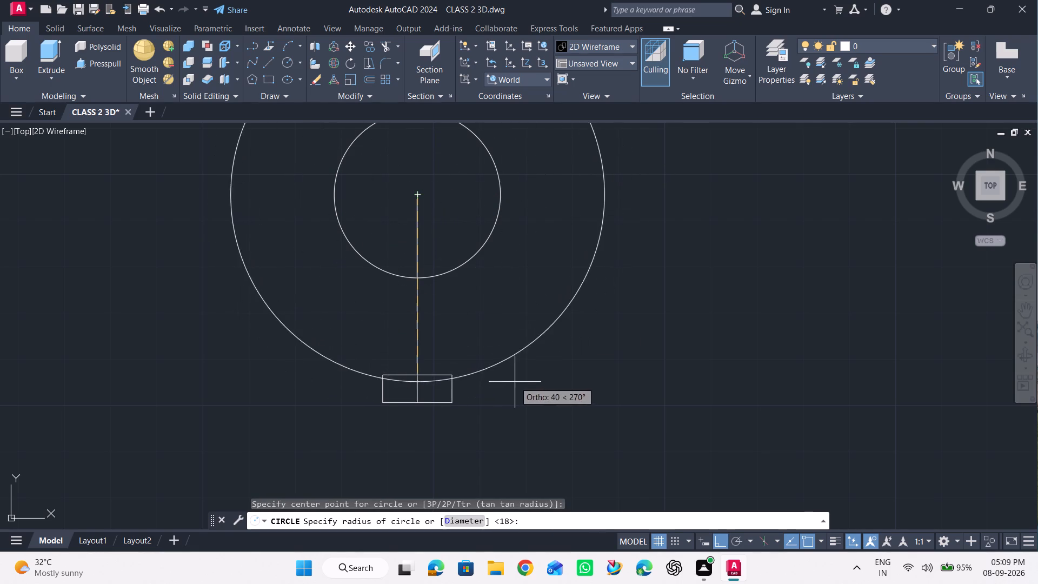
type("12")
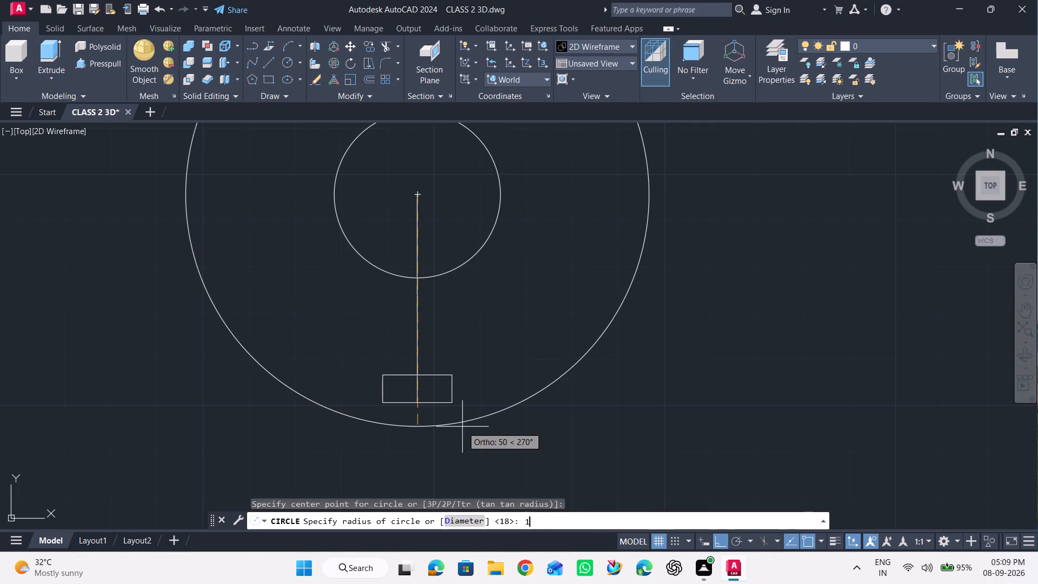
key("Return")
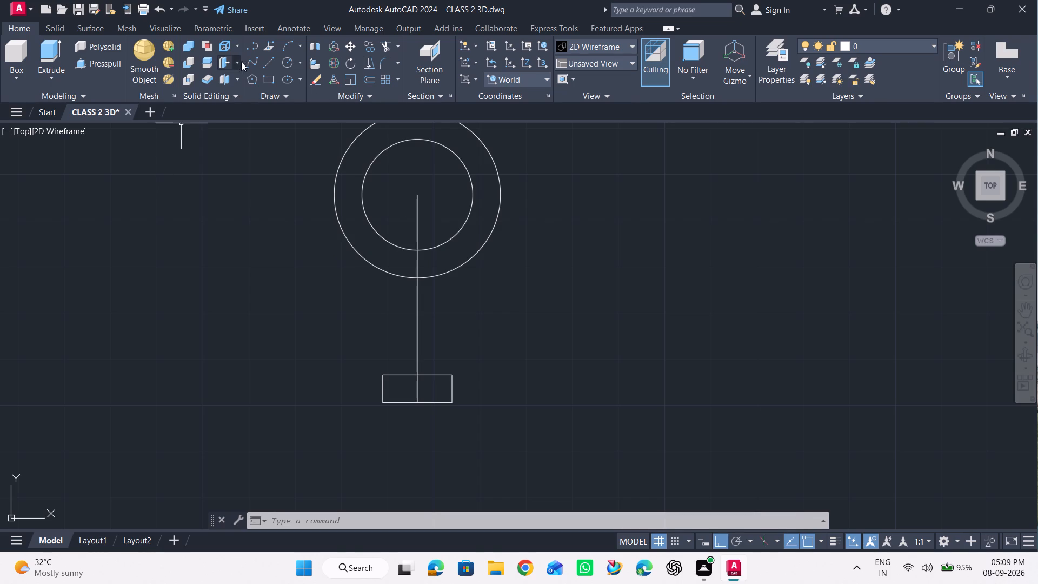
Draw a helper line 12 long straight down from the common centre of the two circles.
left_click(265, 64)
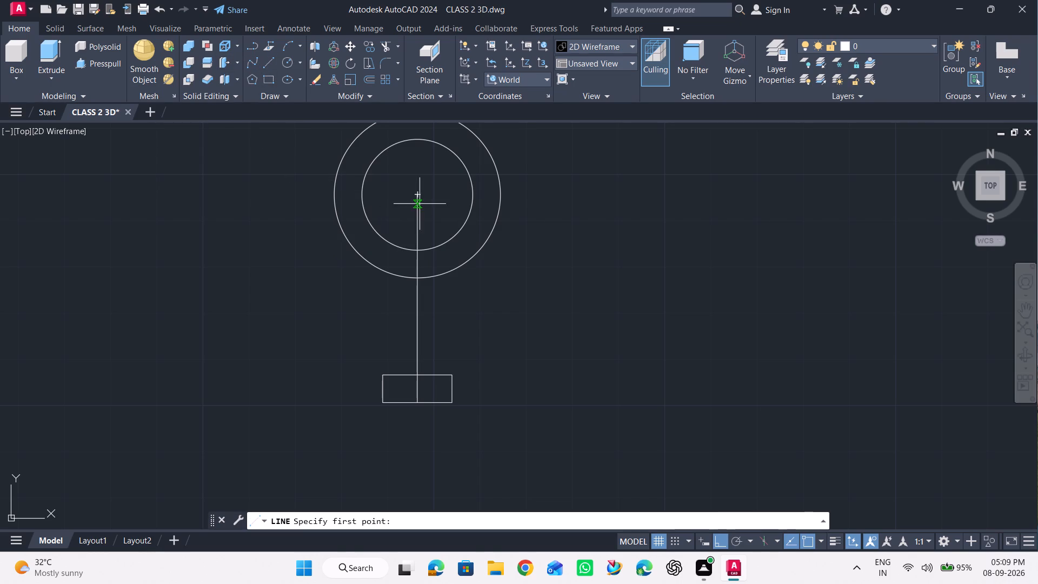
left_click(420, 193)
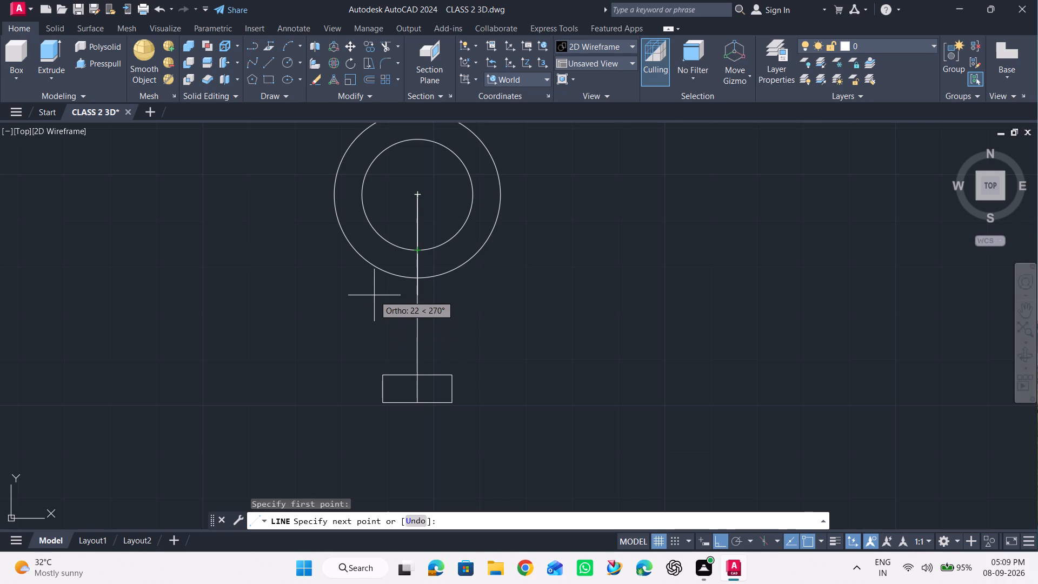
type("12")
key("Return")
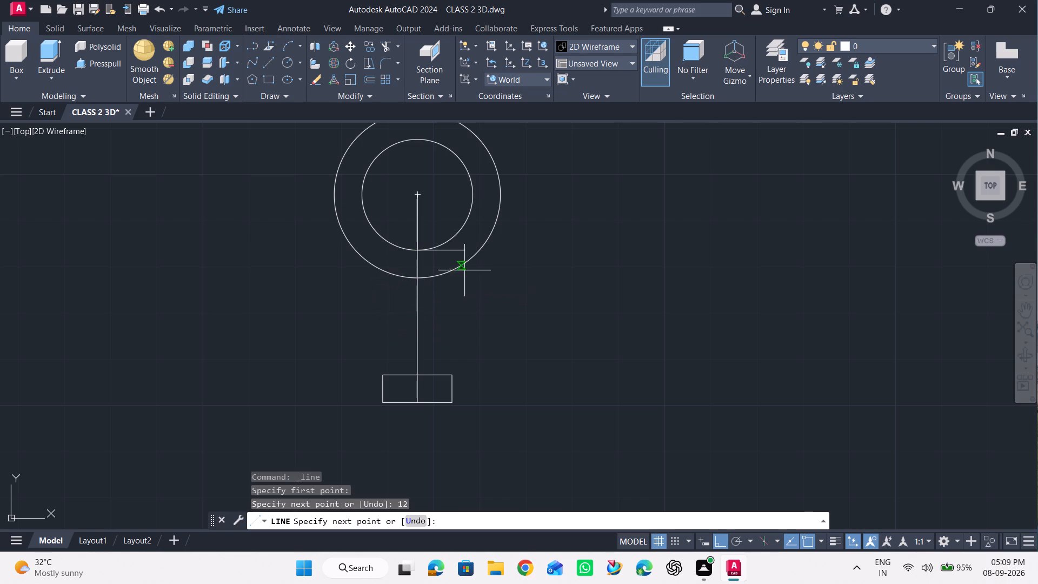
scroll(429, 246, "up", 2)
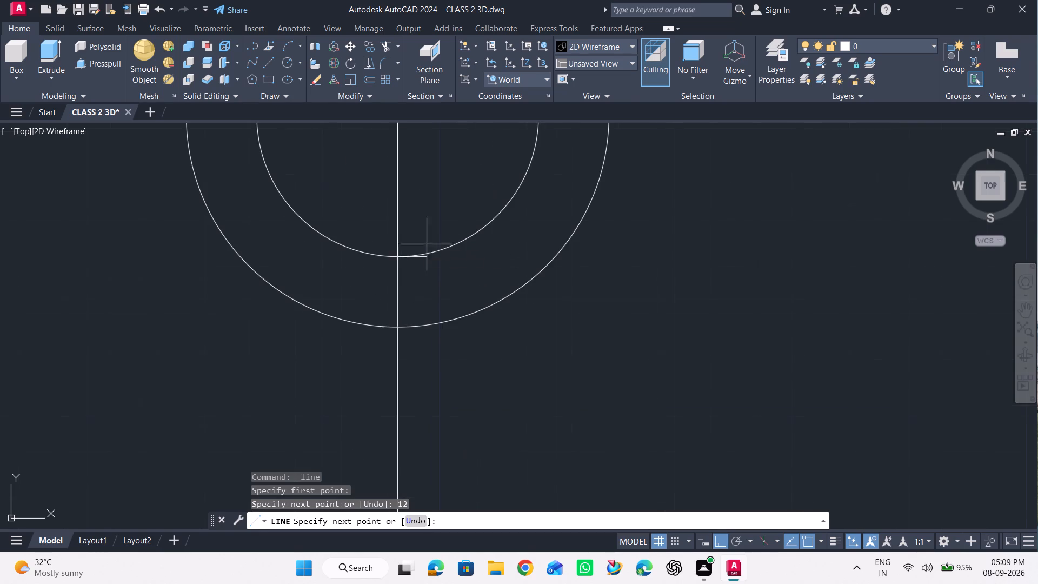
scroll(382, 261, "up", 3)
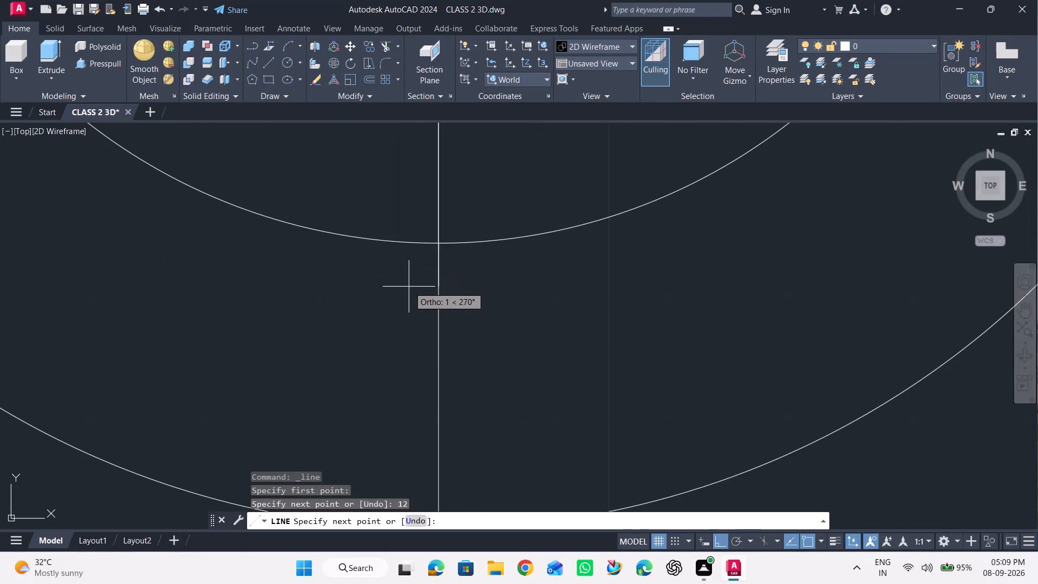
key("space")
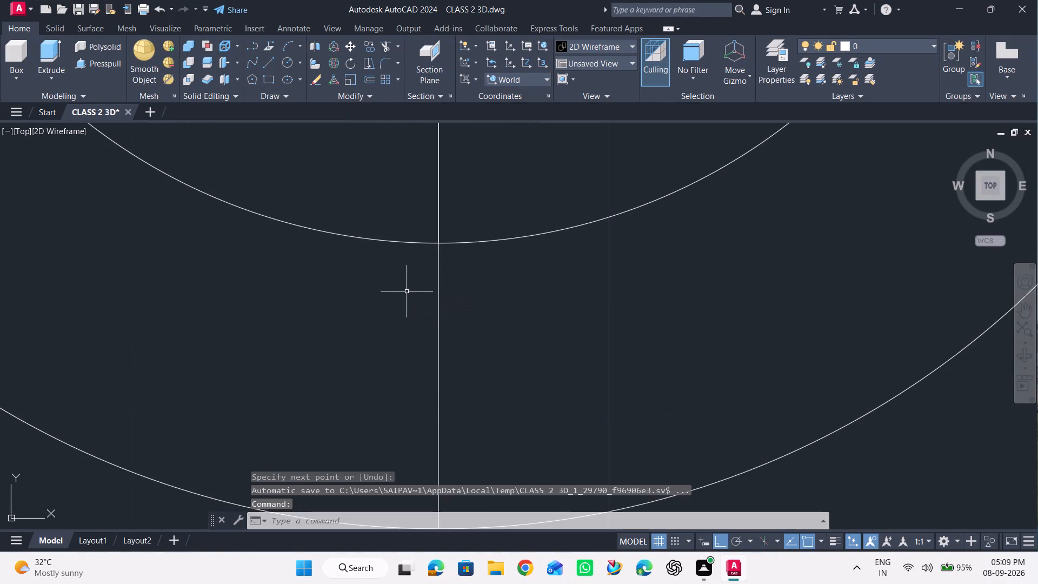
Draw a circle of radius 12 centred on the lower end of the 12-long helper line.
scroll(446, 328, "down", 1)
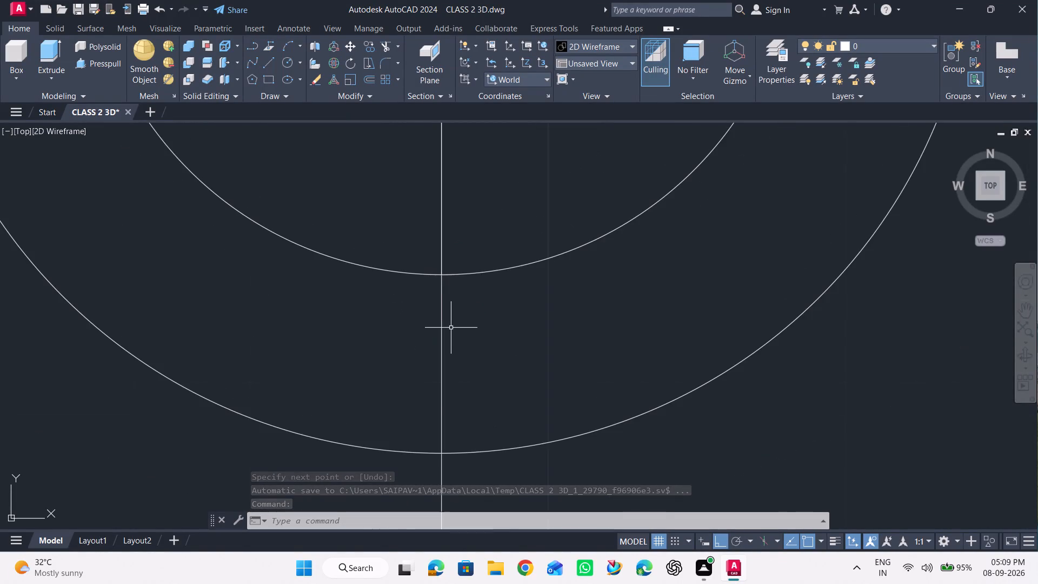
scroll(451, 327, "down", 1)
left_click(288, 66)
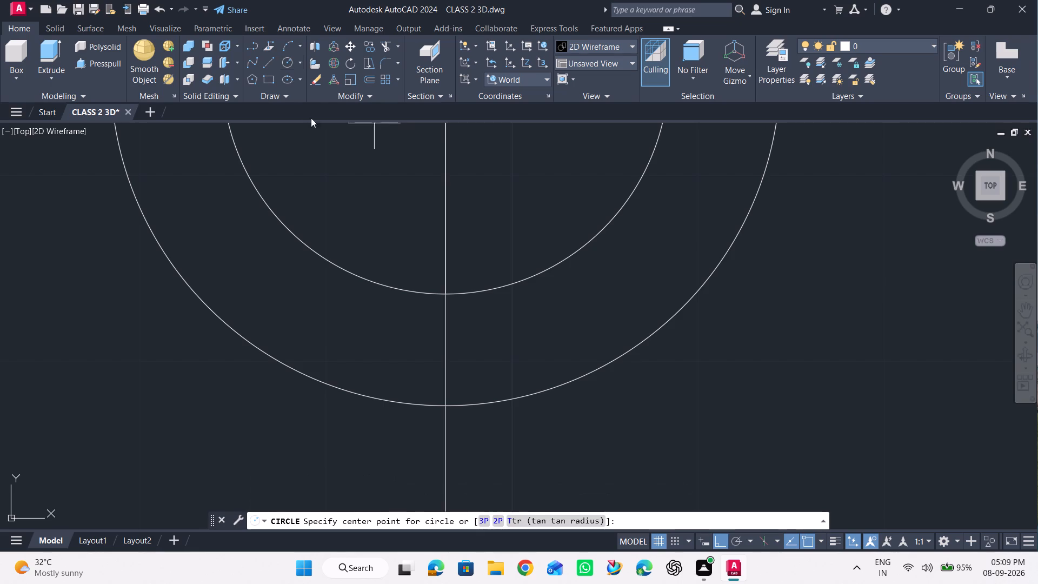
left_click(447, 294)
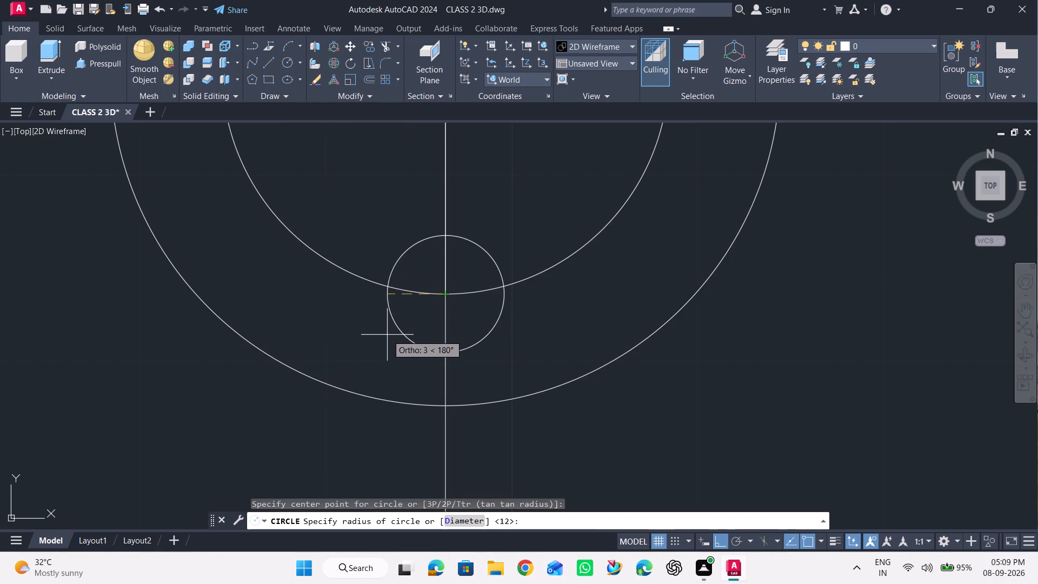
type("12")
key("Return")
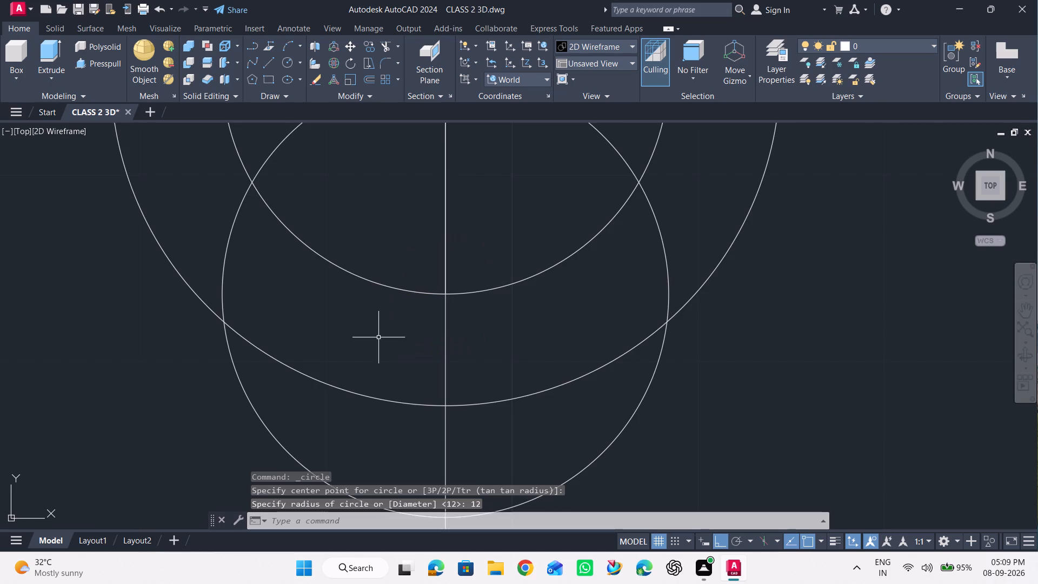
Erase the 12-long helper line that overlaps the upper part of the 45-long vertical line.
scroll(365, 339, "down", 2)
left_click(395, 293)
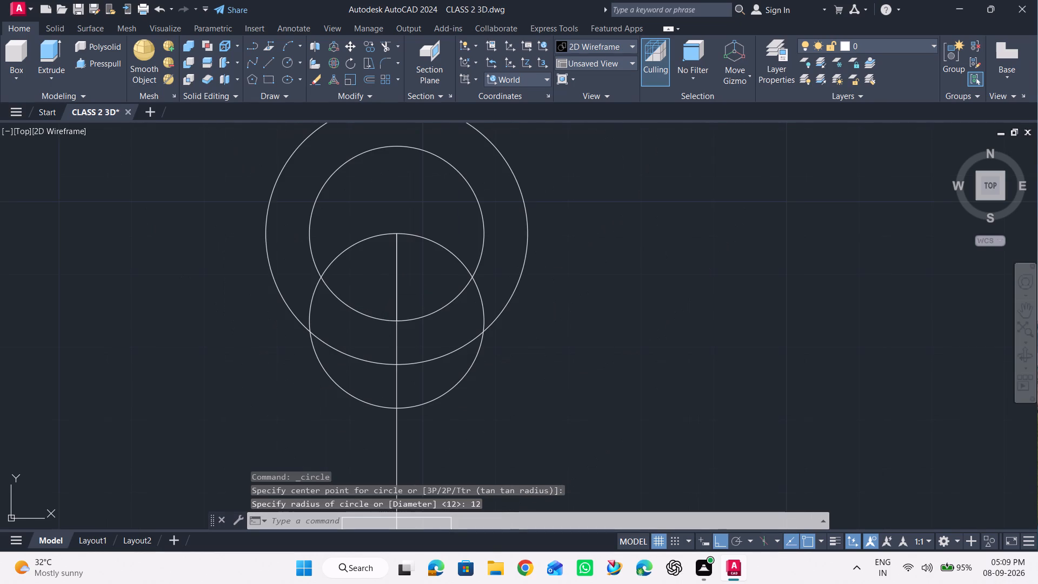
scroll(396, 318, "up", 3)
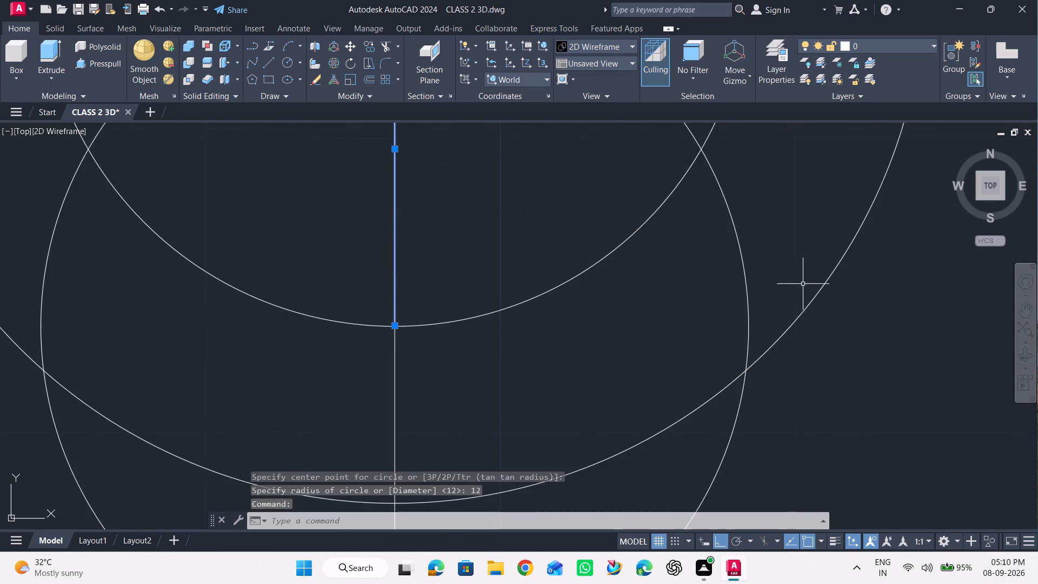
left_click(744, 269)
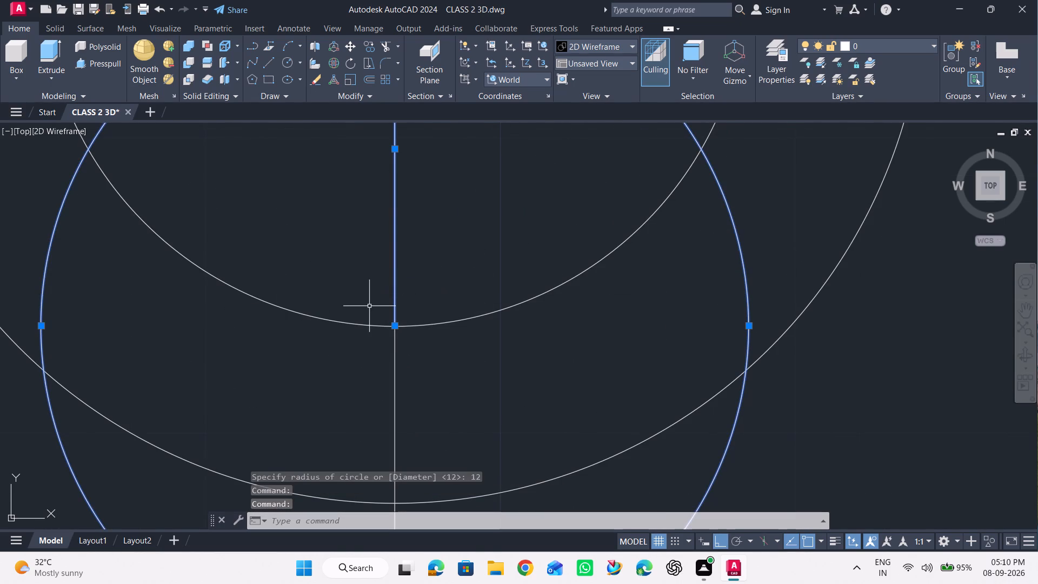
key("Escape")
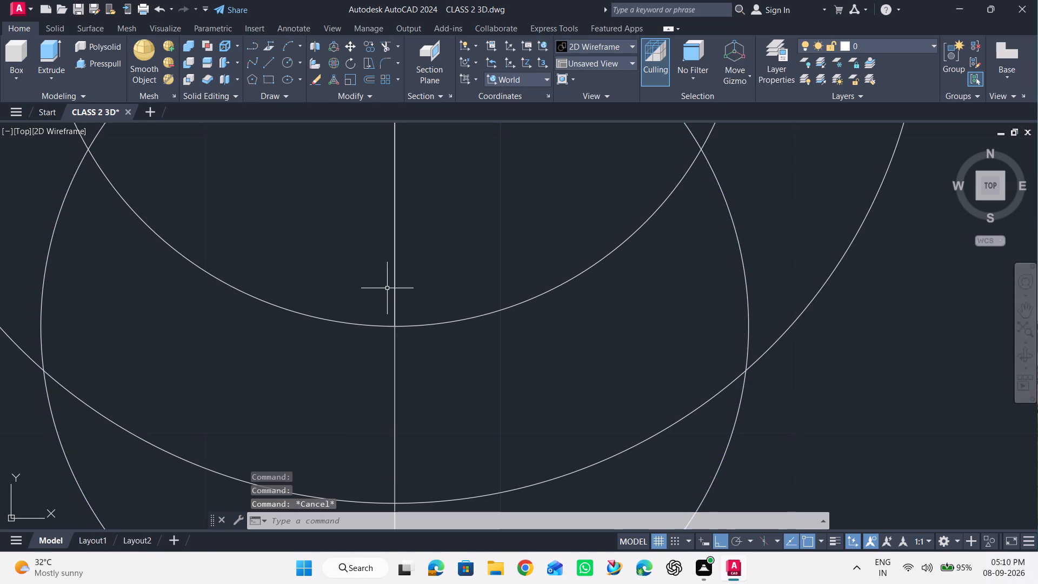
left_click(396, 287)
key("Delete")
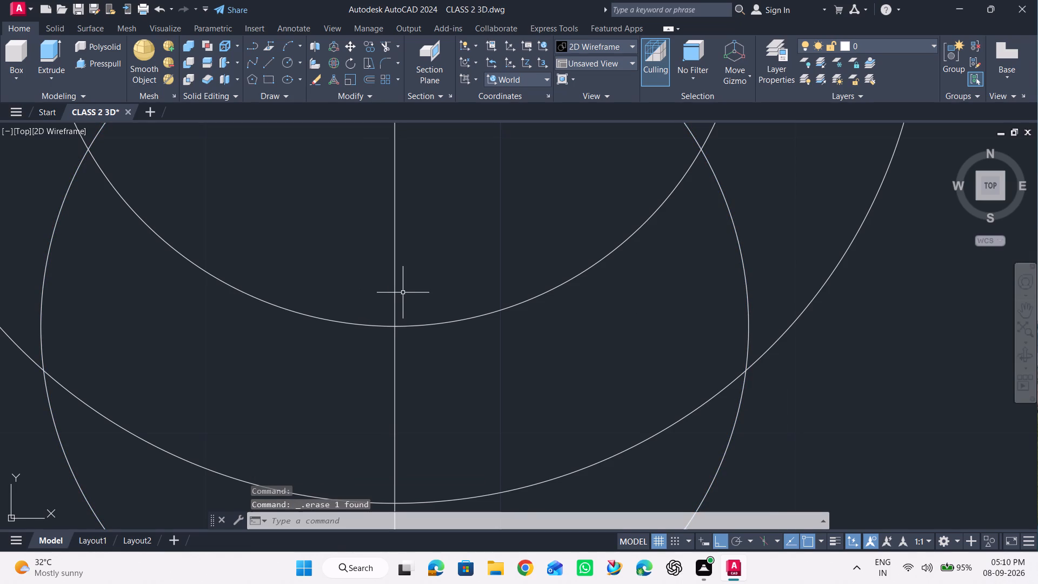
Draw two vertical lines joining the matching right and left quadrants of the two radius 12 circles.
scroll(405, 347, "down", 1)
scroll(425, 418, "down", 2)
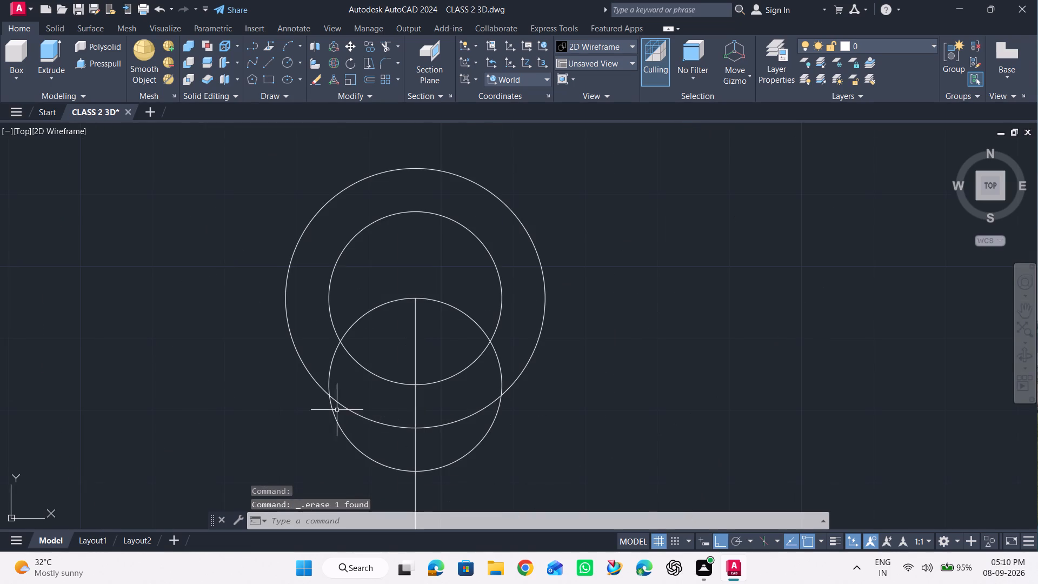
left_click(265, 63)
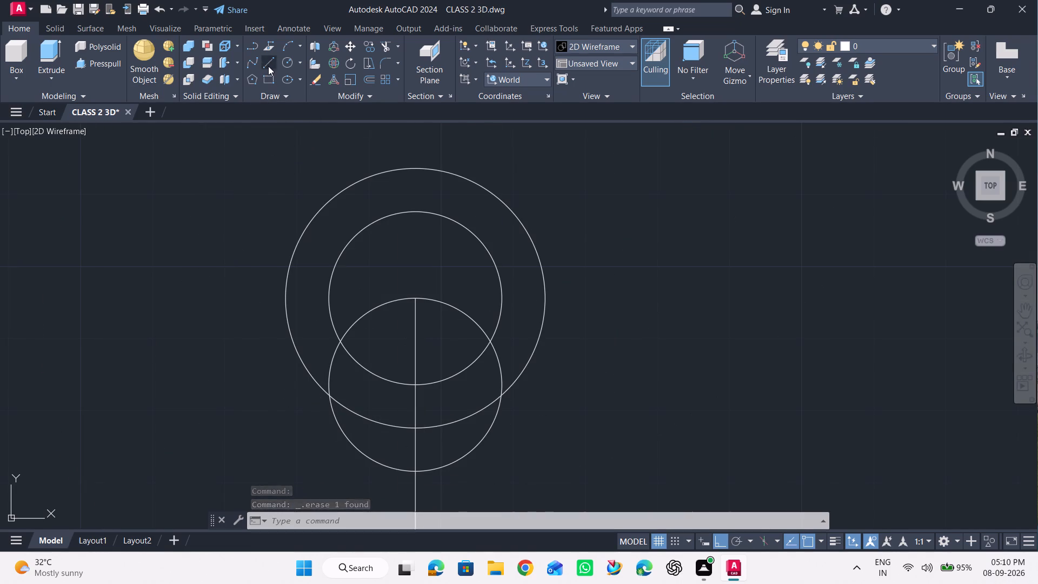
left_click(503, 388)
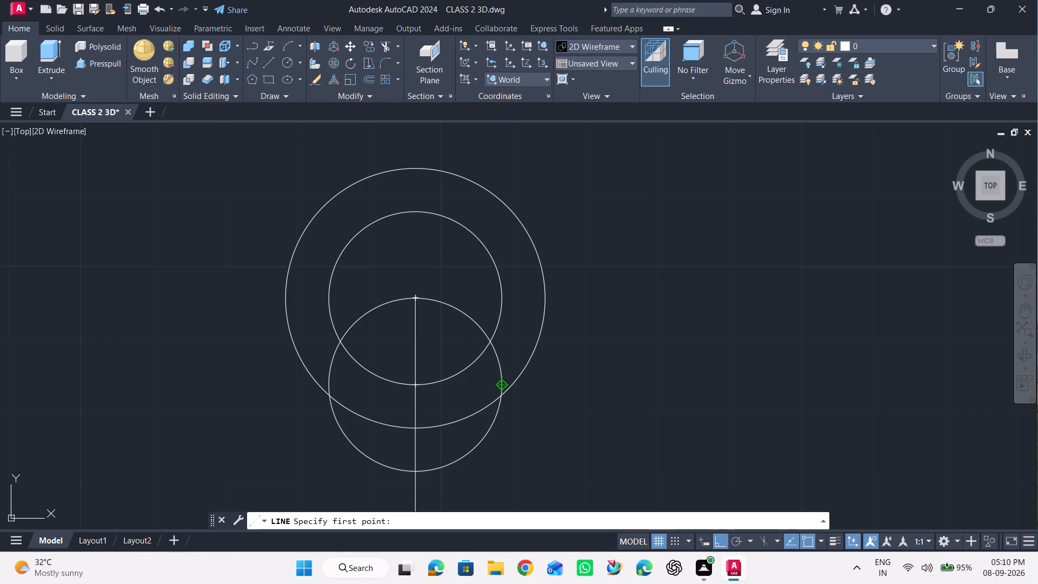
left_click(503, 295)
key("space")
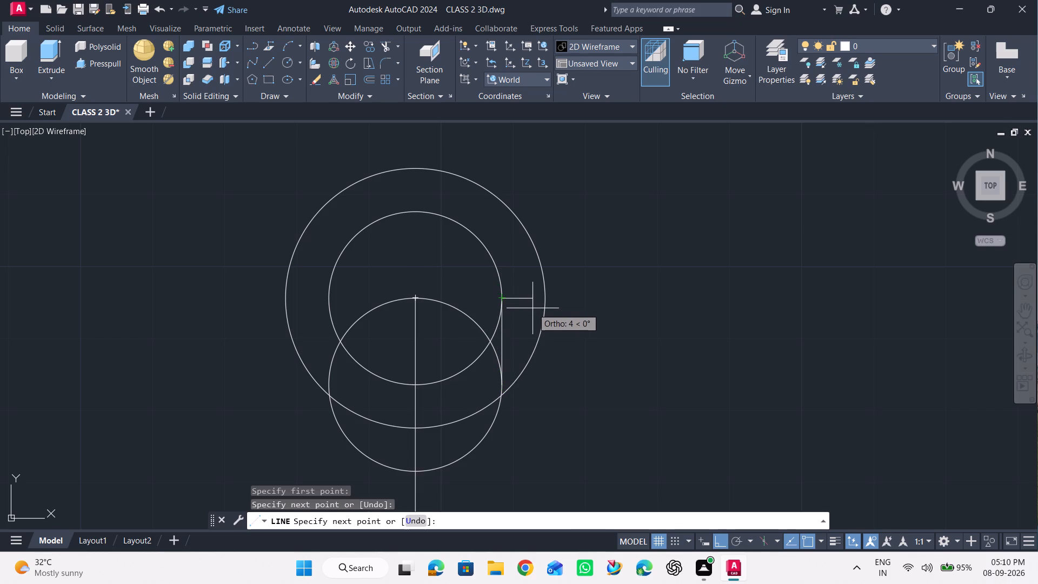
left_click(264, 63)
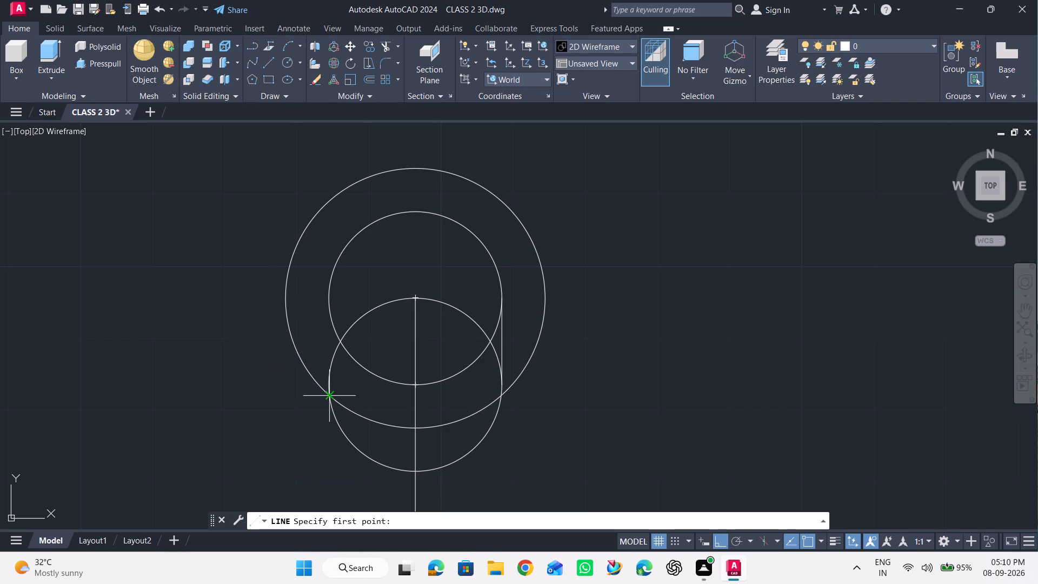
left_click(328, 385)
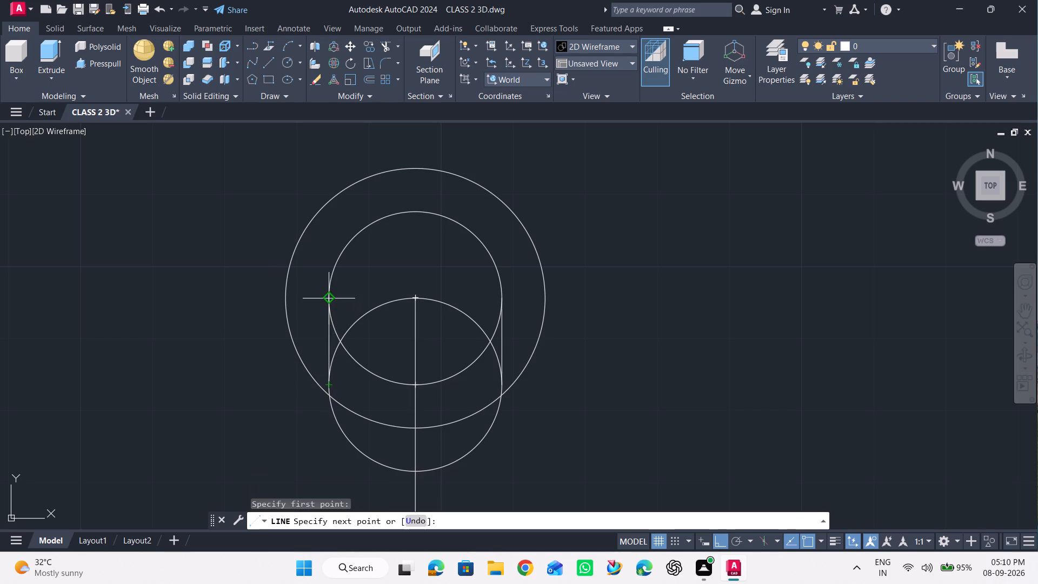
left_click(331, 293)
key("space")
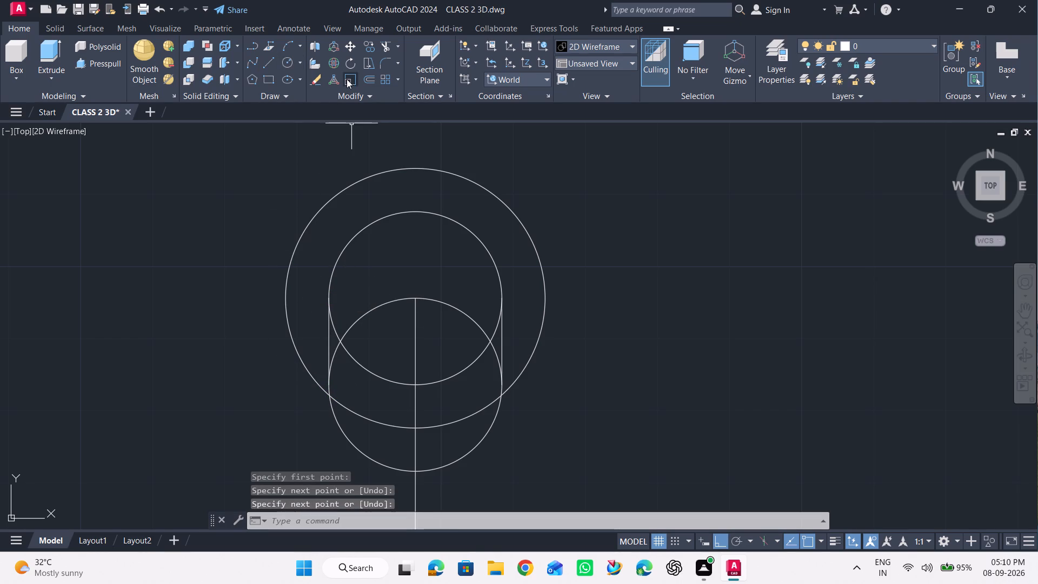
Trim the overlapping inner arcs of the two radius 12 circles so that only the slot outline remains around the centre line.
left_click(386, 43)
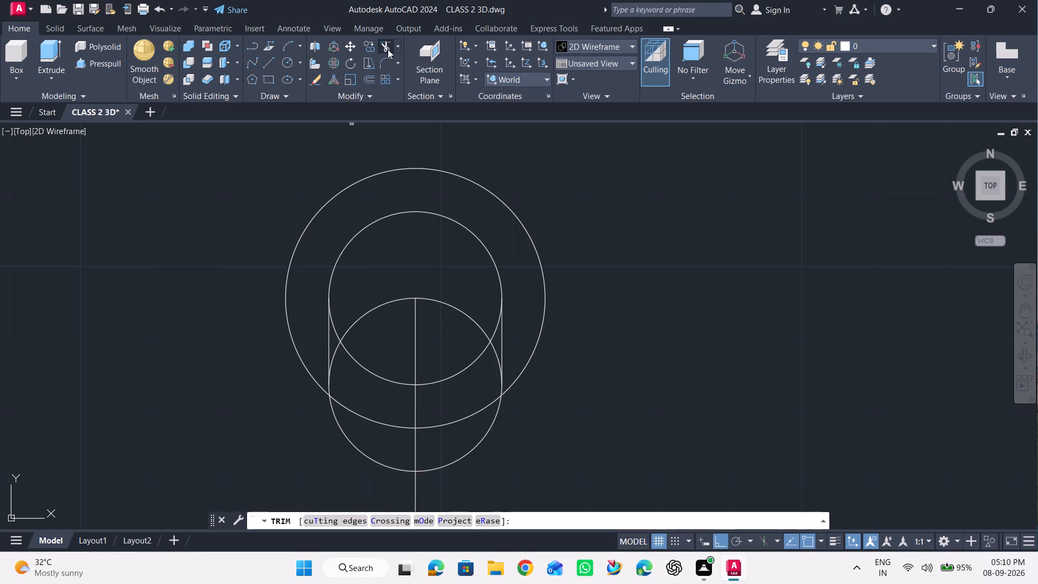
left_click(381, 307)
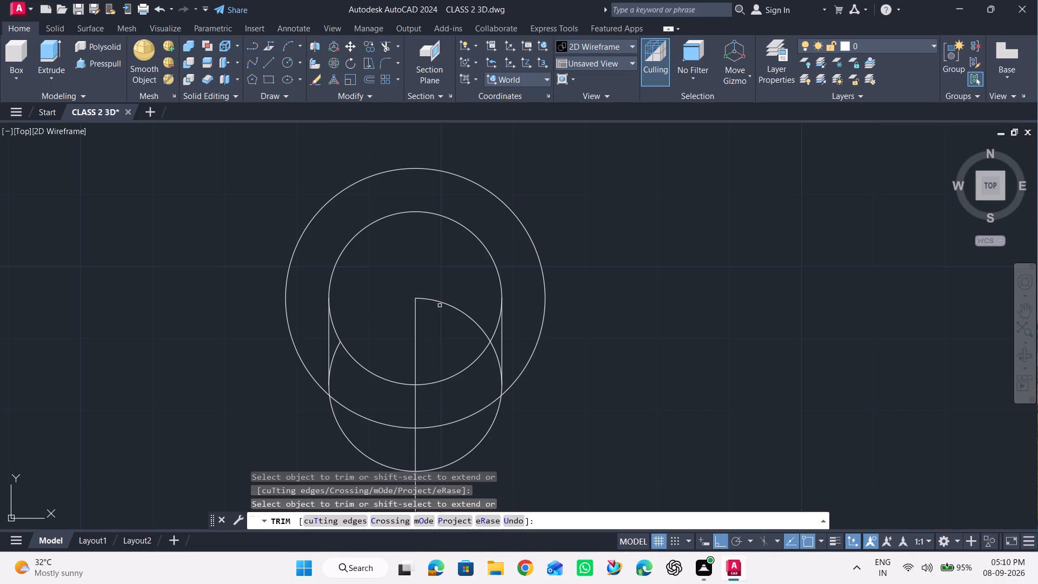
left_click(441, 303)
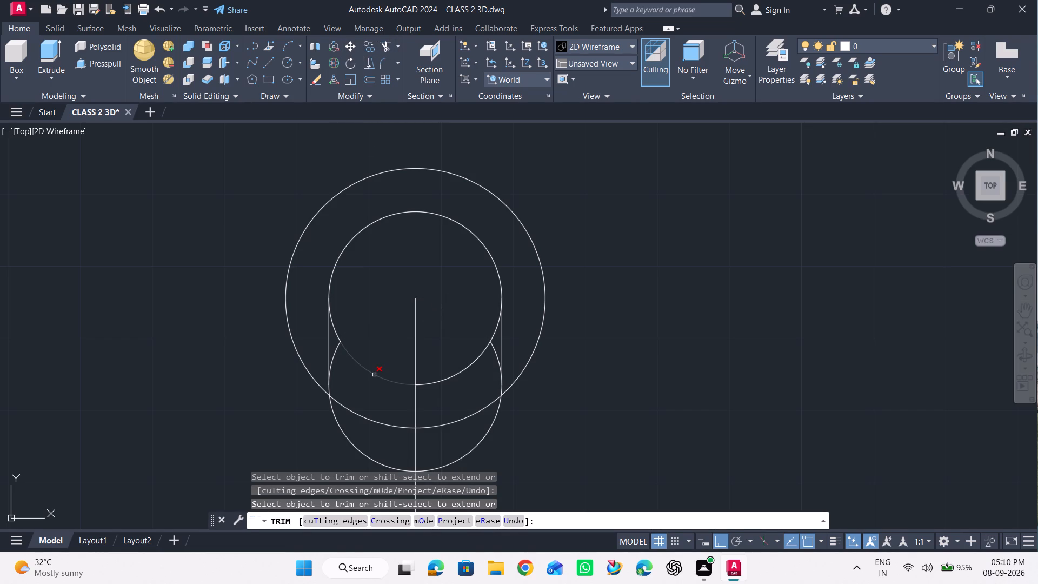
left_click(374, 375)
left_click(335, 354)
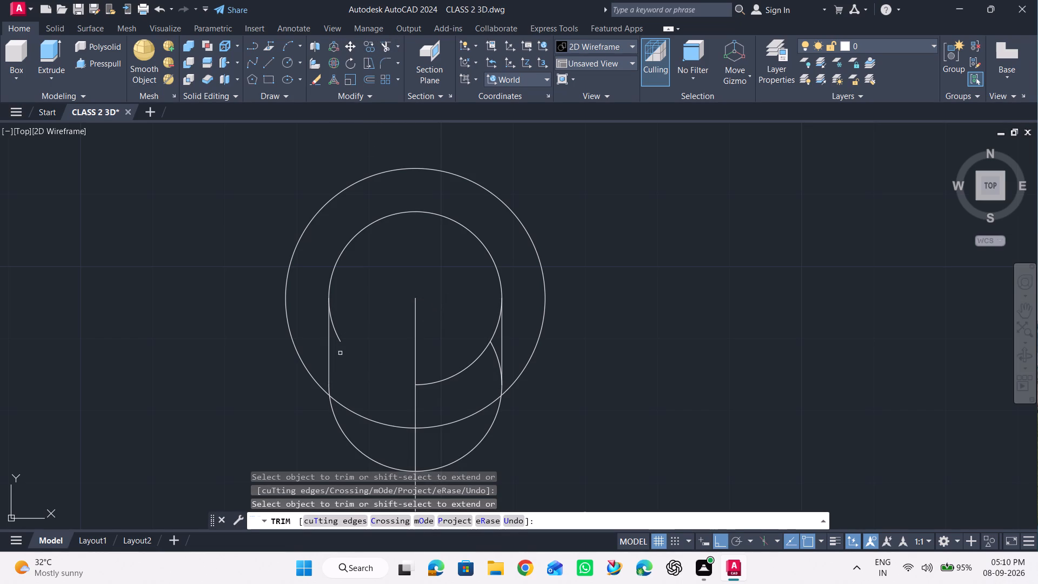
left_click(340, 340)
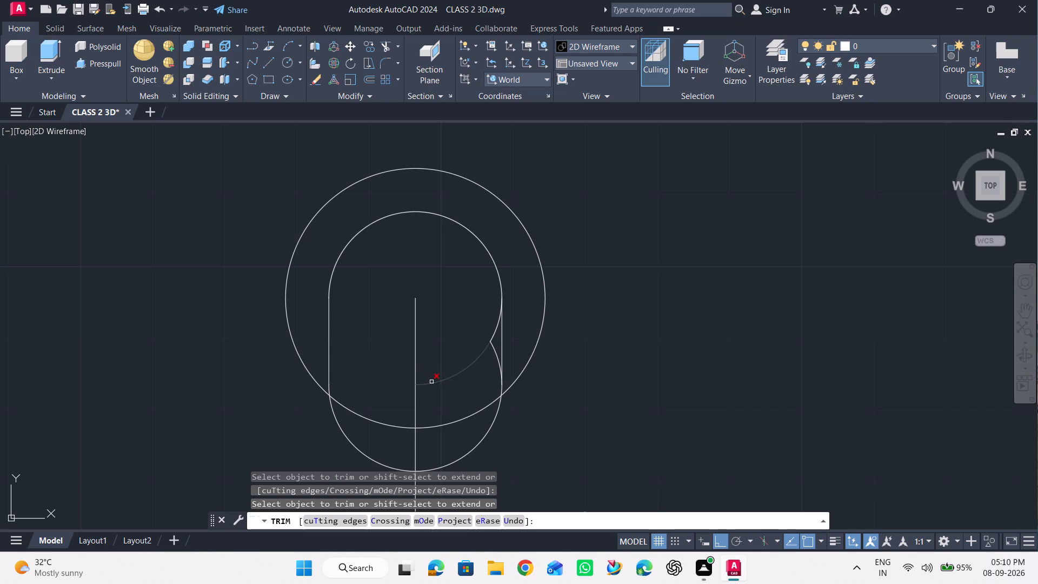
left_click(431, 382)
left_click_drag(493, 332, 495, 346)
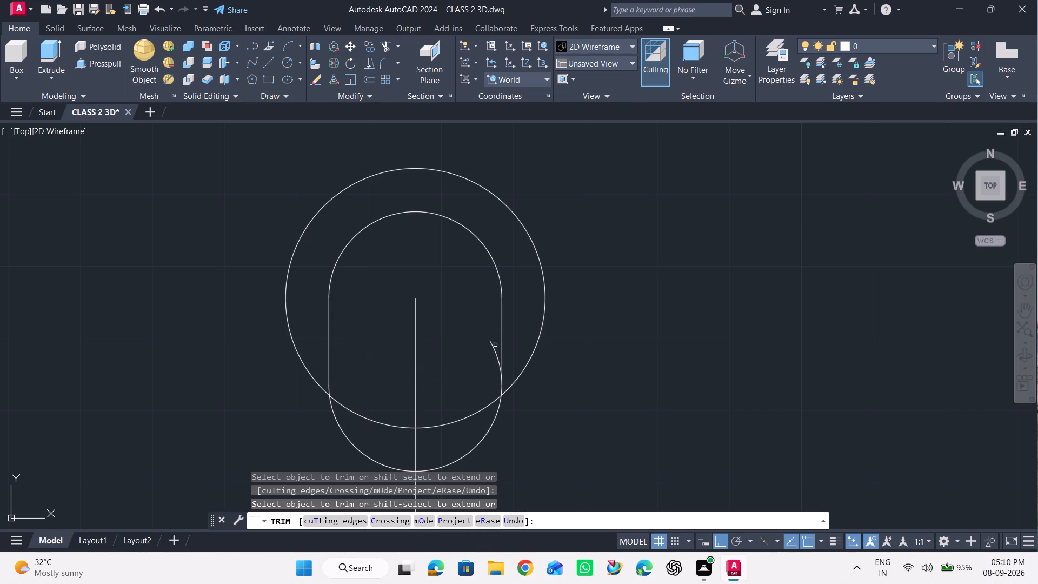
left_click_drag(495, 346, 493, 352)
left_click(491, 347)
scroll(465, 297, "down", 1)
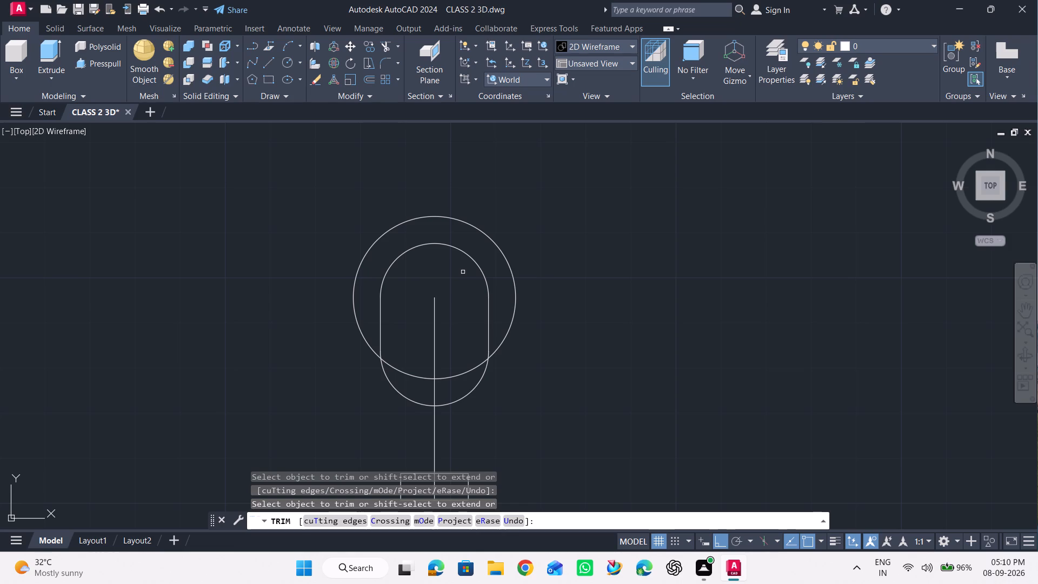
key("Escape")
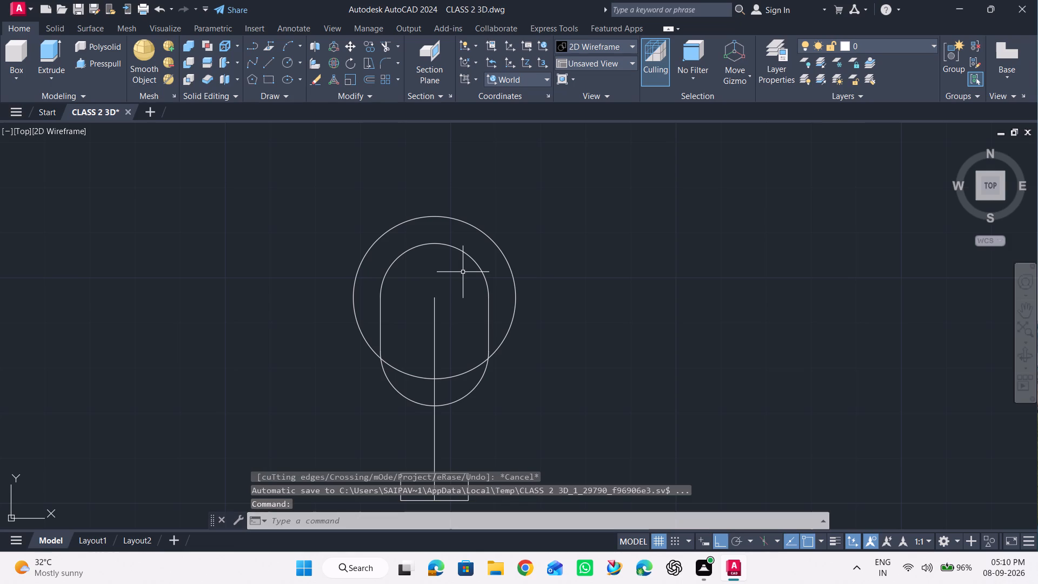
Draw two horizontal lines from the centre of the radius 18 circle to its left and right quadrants.
left_click(272, 58)
left_click(435, 300)
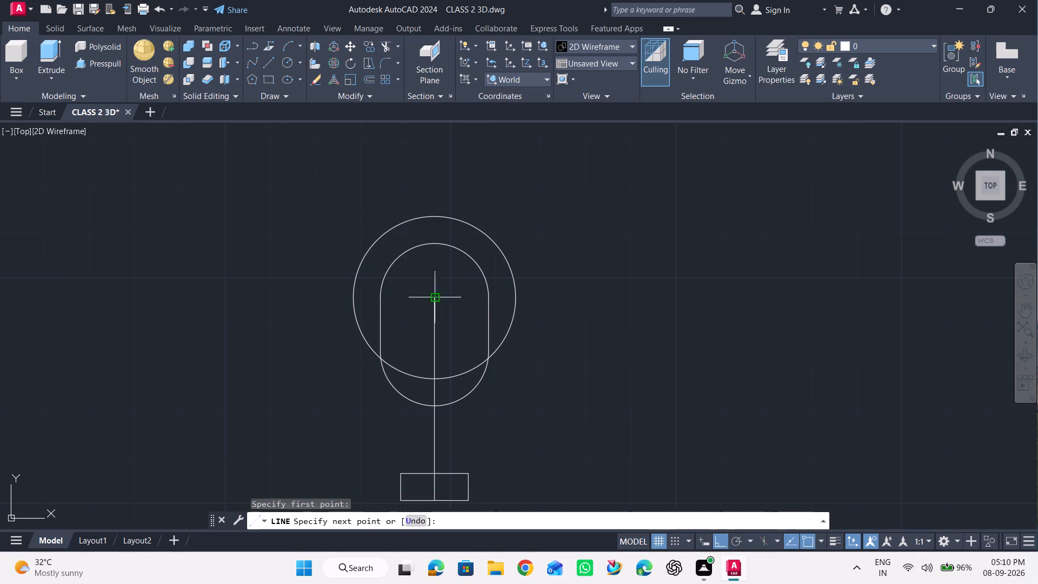
left_click(354, 299)
key("space")
key("space")
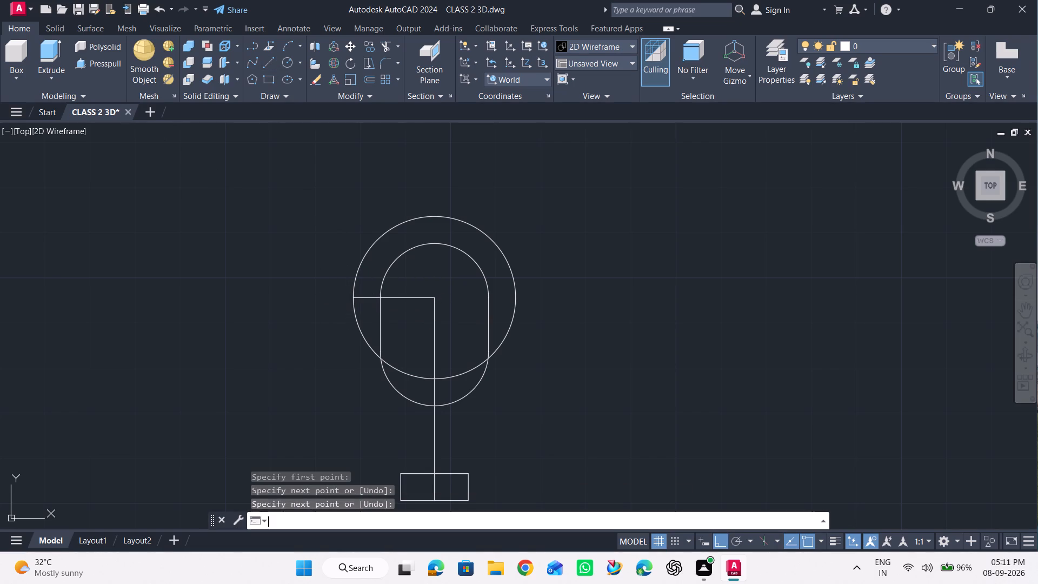
left_click(436, 300)
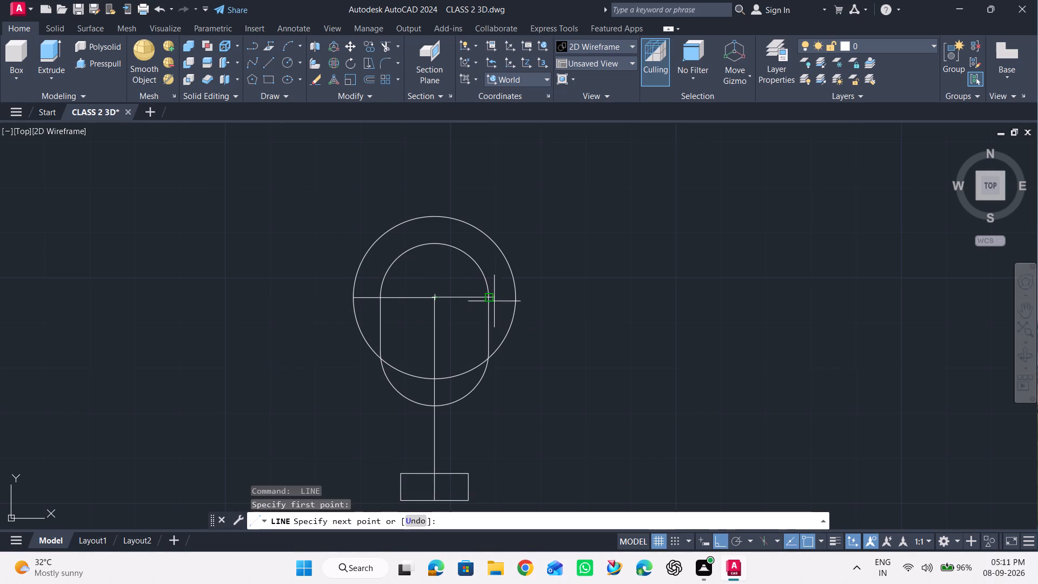
left_click(514, 295)
key("space")
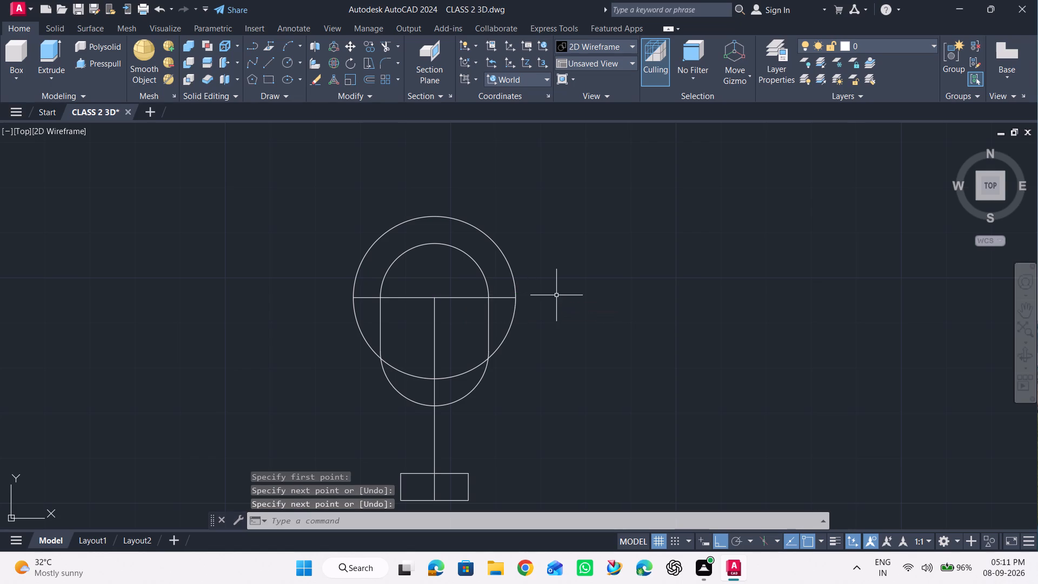
Draw a vertical line 45 long straight down from the right quadrant of the radius 18 circle.
scroll(292, 258, "down", 1)
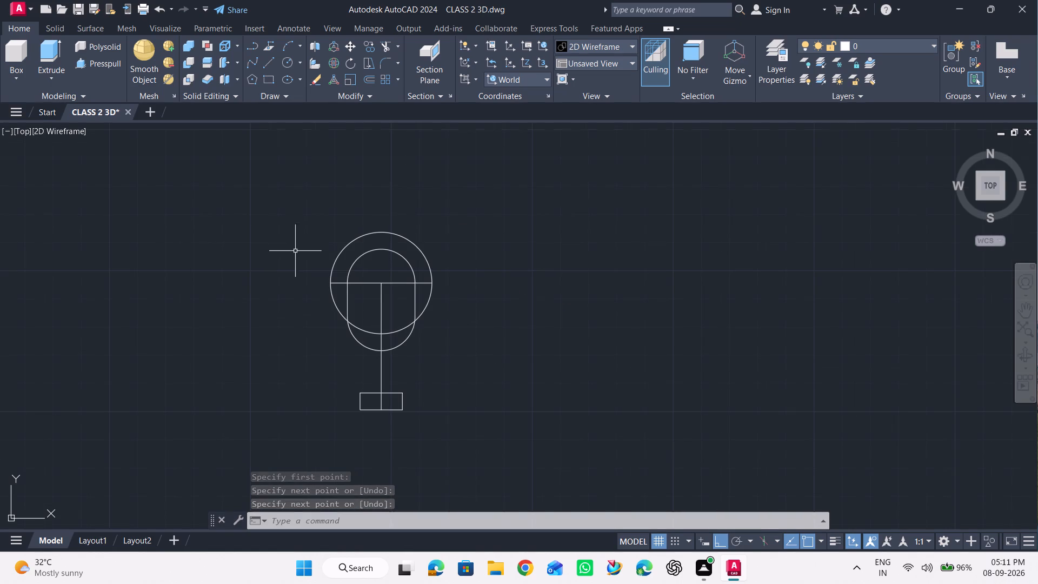
scroll(307, 423, "up", 1)
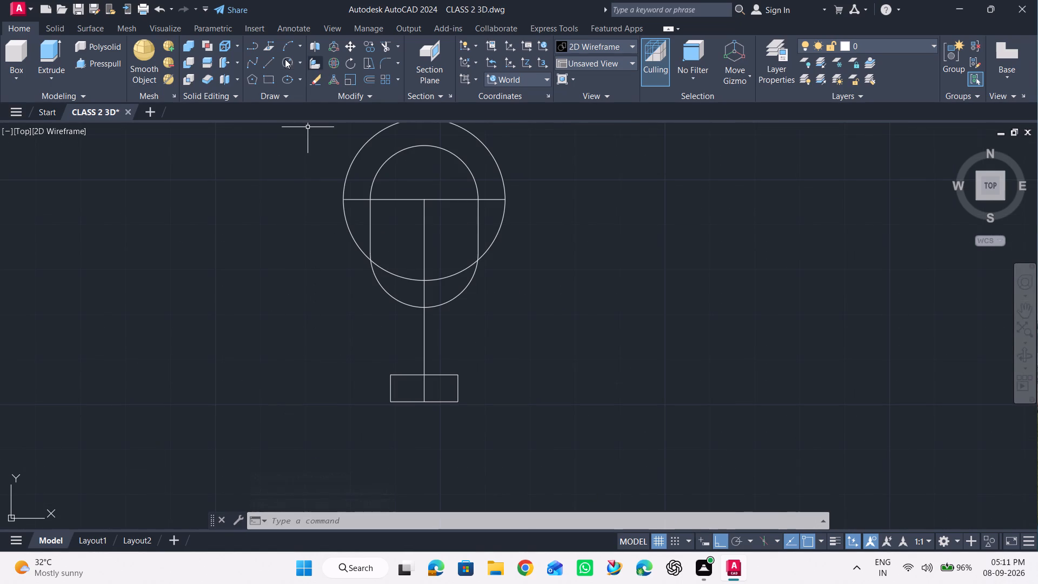
left_click(274, 59)
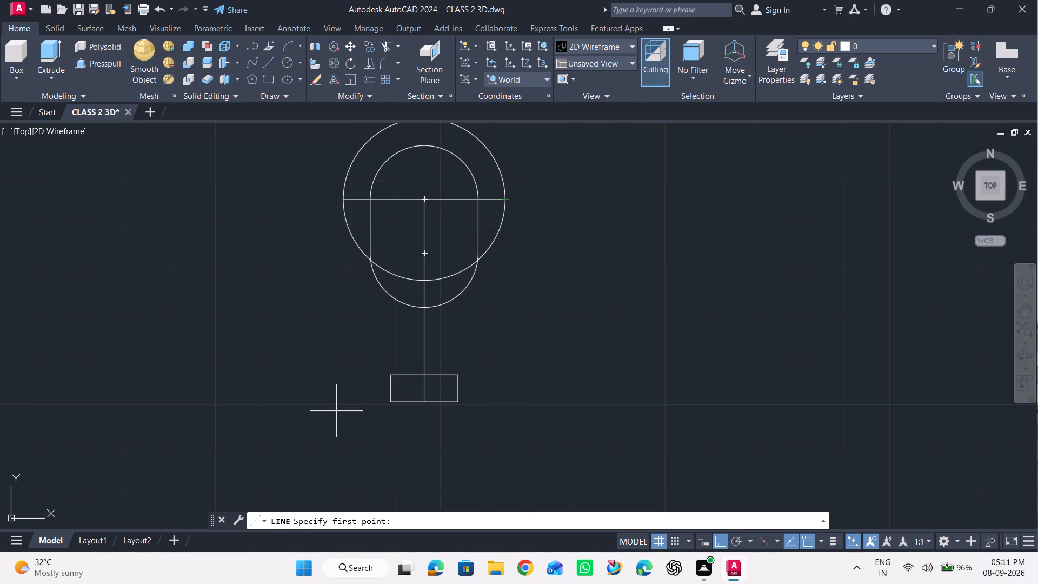
left_click(505, 203)
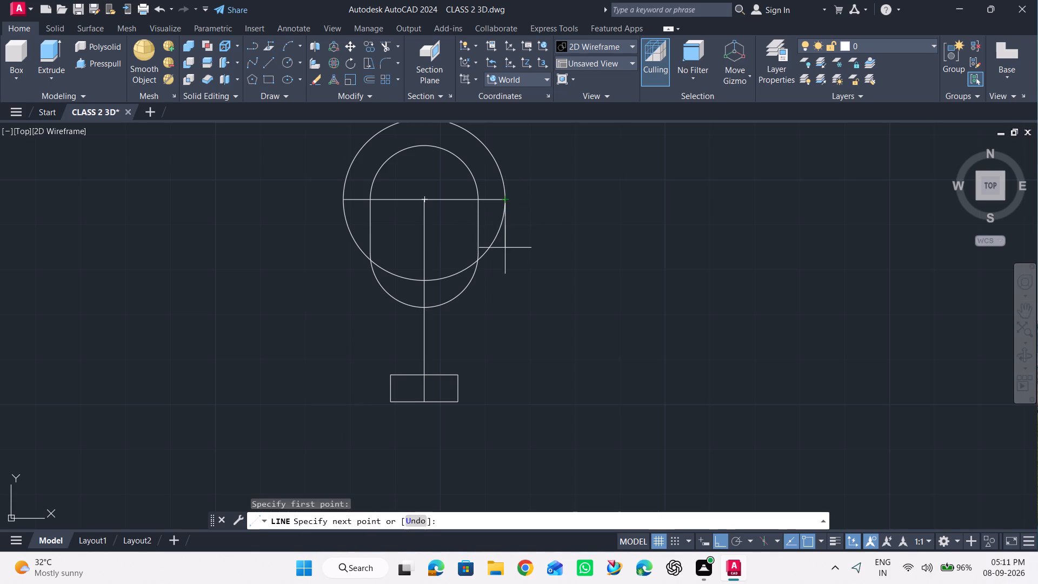
type("45")
key("Return")
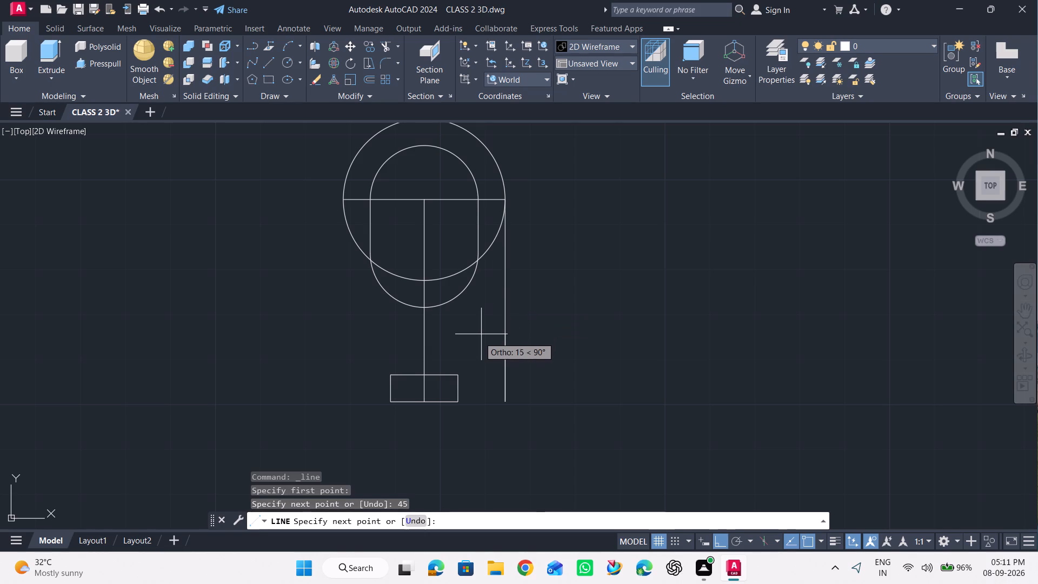
key("space")
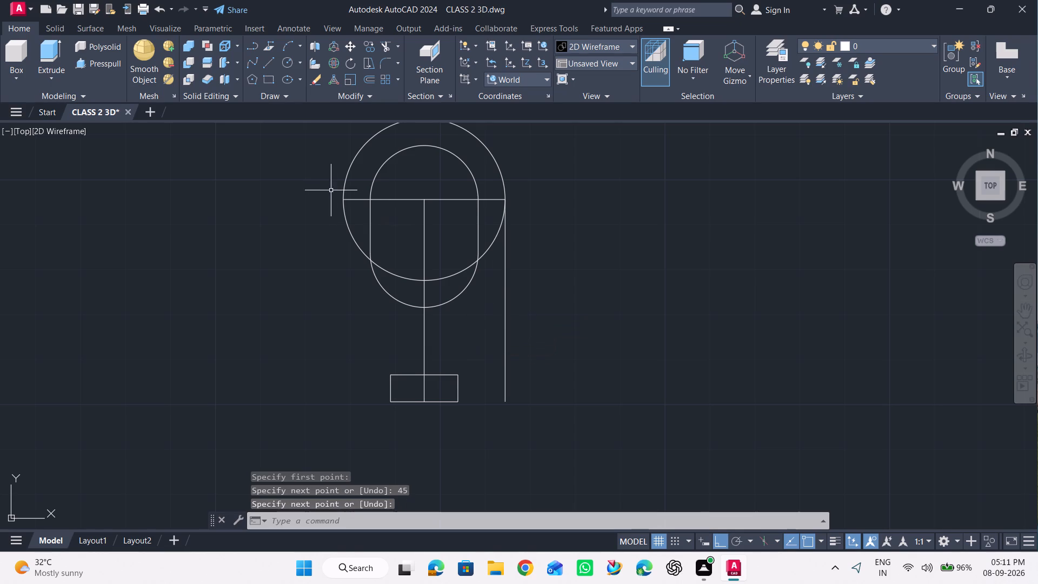
Draw a line 45 long down from the radius 18 circle's left quadrant and continue it across to the rectangle's lower-left corner.
key("space")
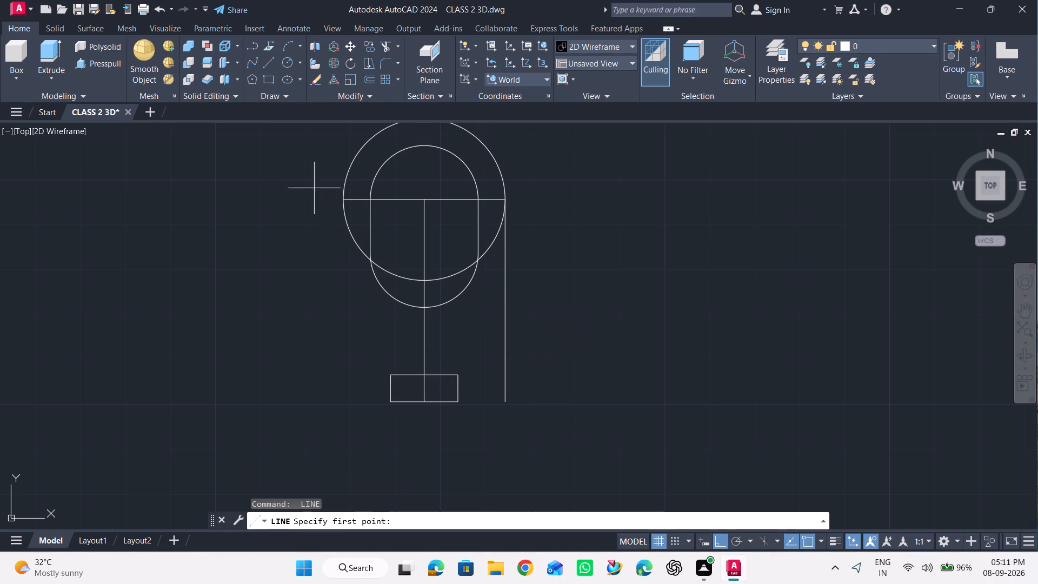
left_click(344, 200)
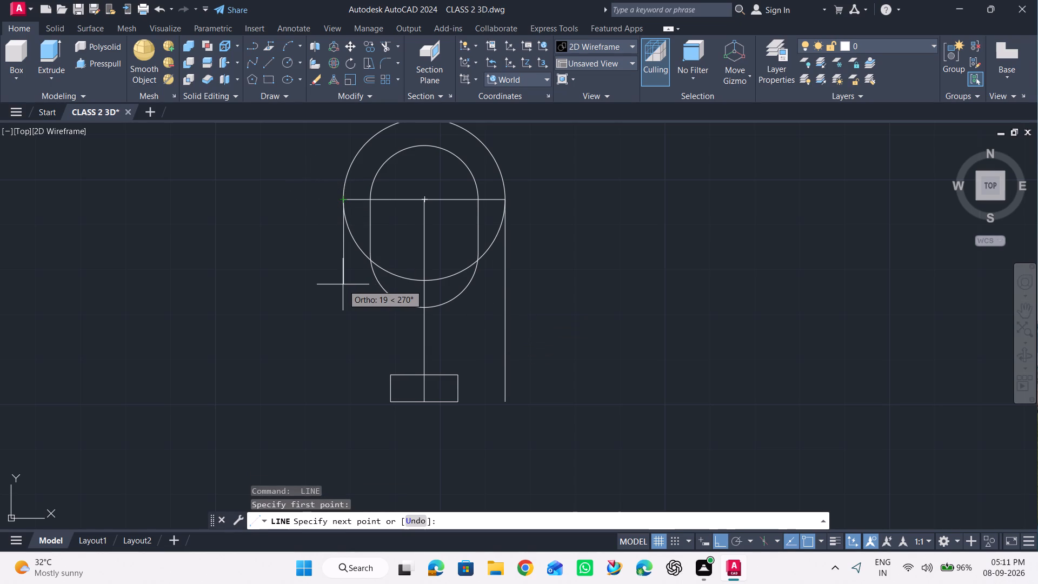
key("4")
key("5")
key("Return")
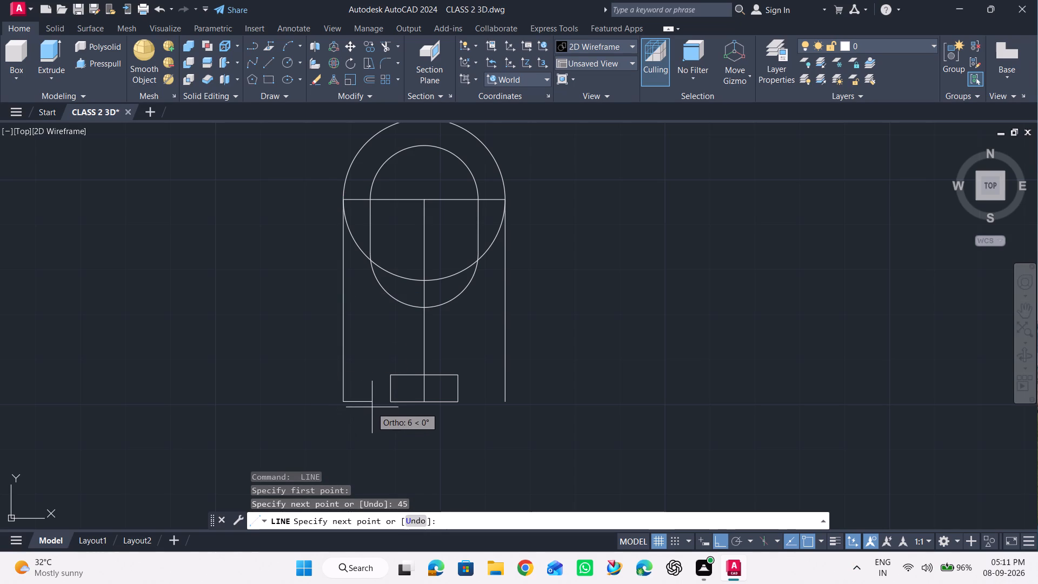
left_click(390, 402)
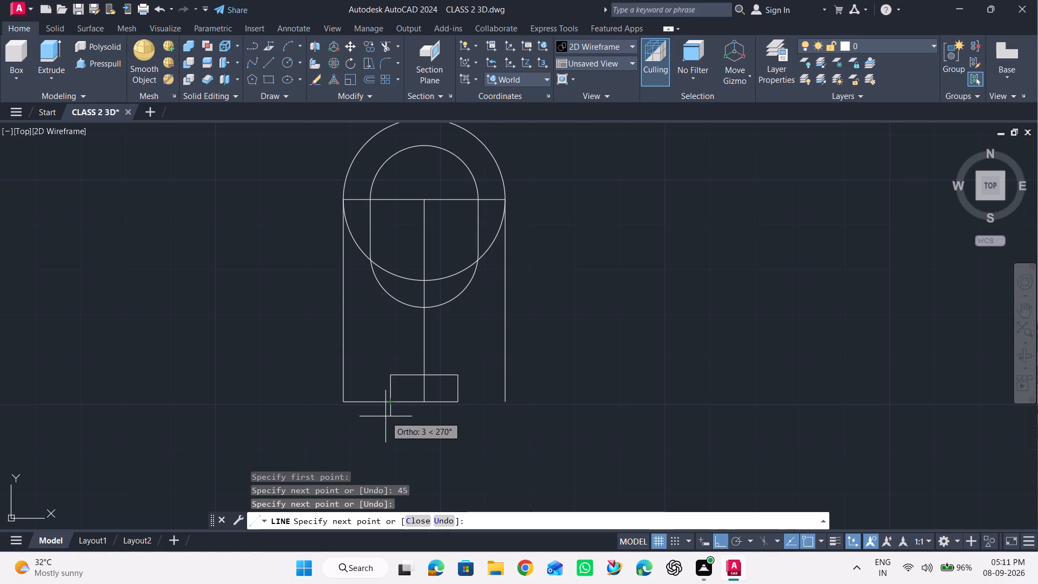
key("space")
Draw a horizontal line from the lower end of the right 45-long side line to the rectangle's lower-right corner.
key("space")
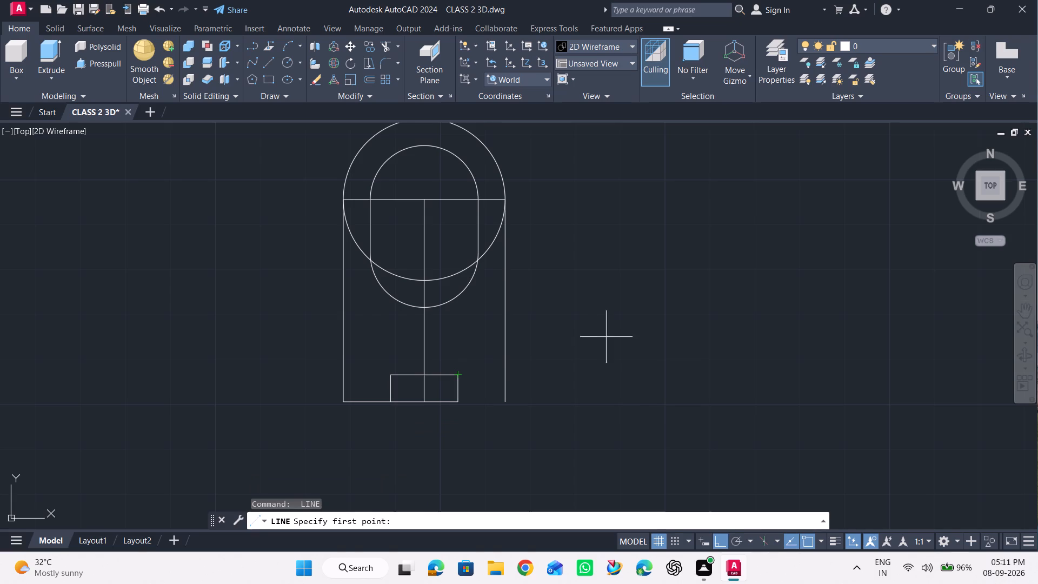
left_click(506, 401)
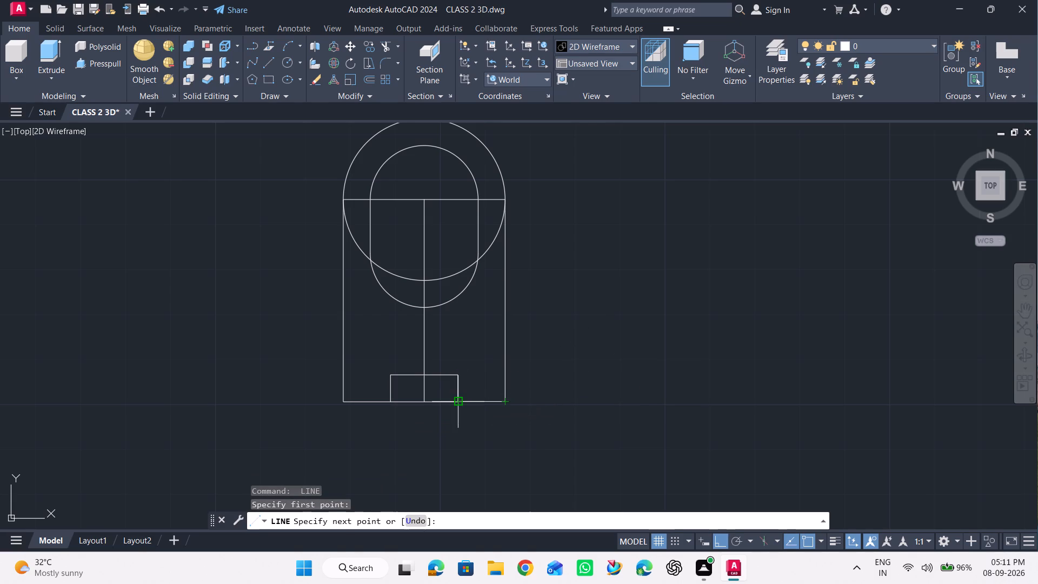
left_click(461, 399)
key("space")
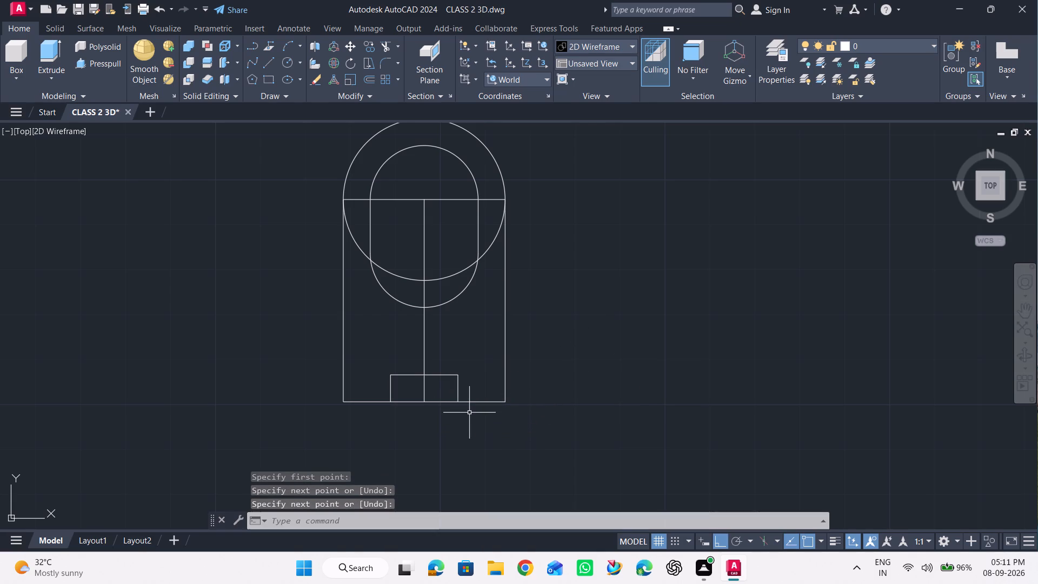
Delete the horizontal line closing the bottom of the 15 by 6 notch rectangle.
left_click(434, 400)
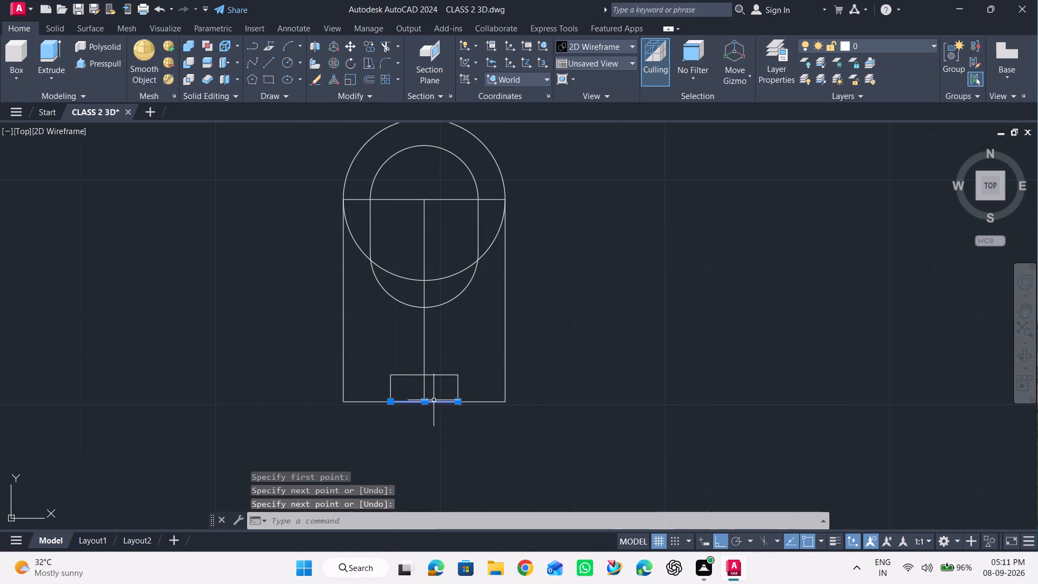
key("Delete")
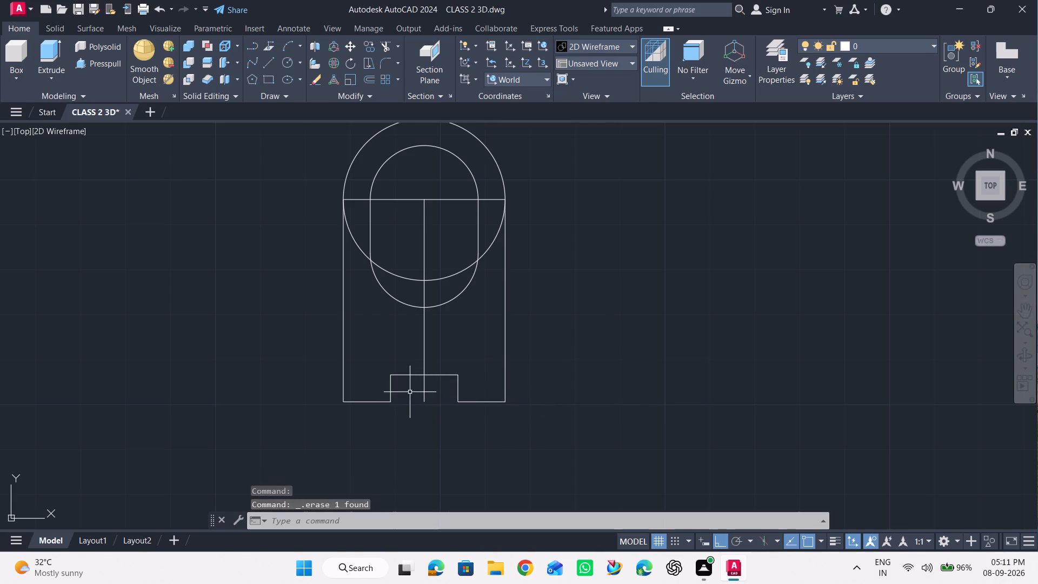
Trim away the lower half of the radius 18 circle, leaving only its upper arc between the two side lines.
scroll(414, 403, "down", 1)
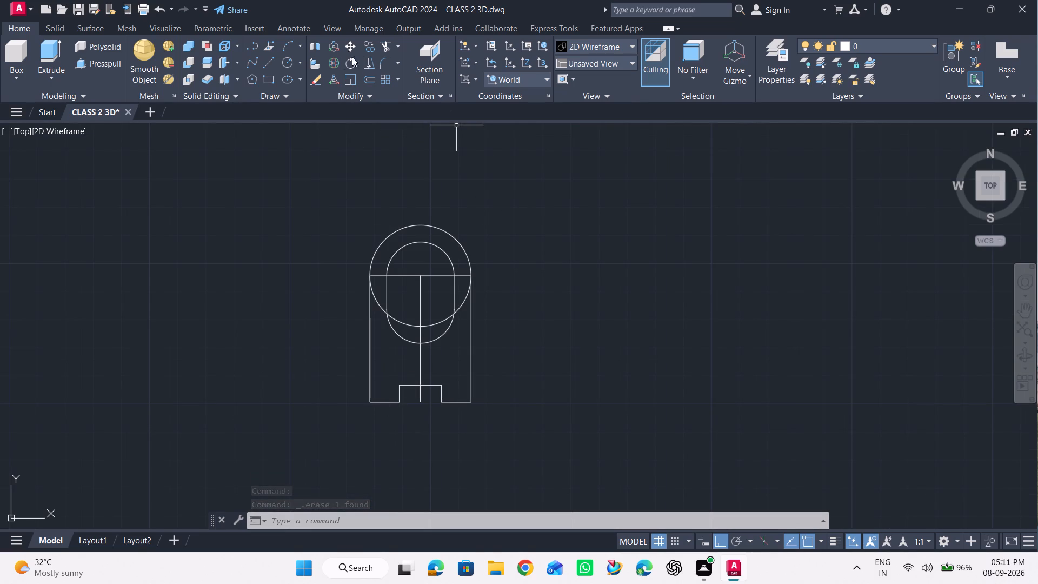
left_click(385, 47)
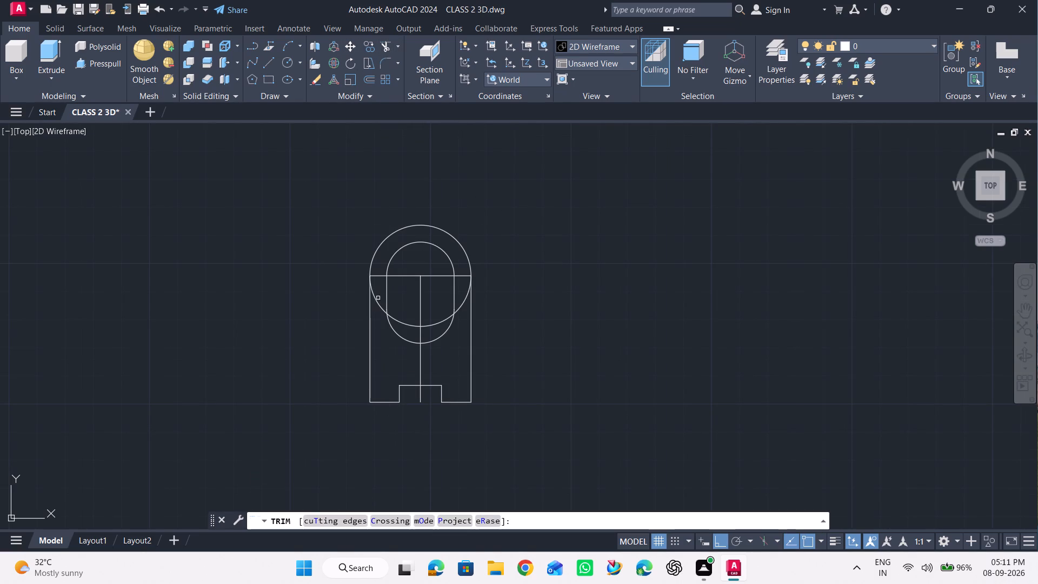
left_click(377, 302)
left_click(407, 324)
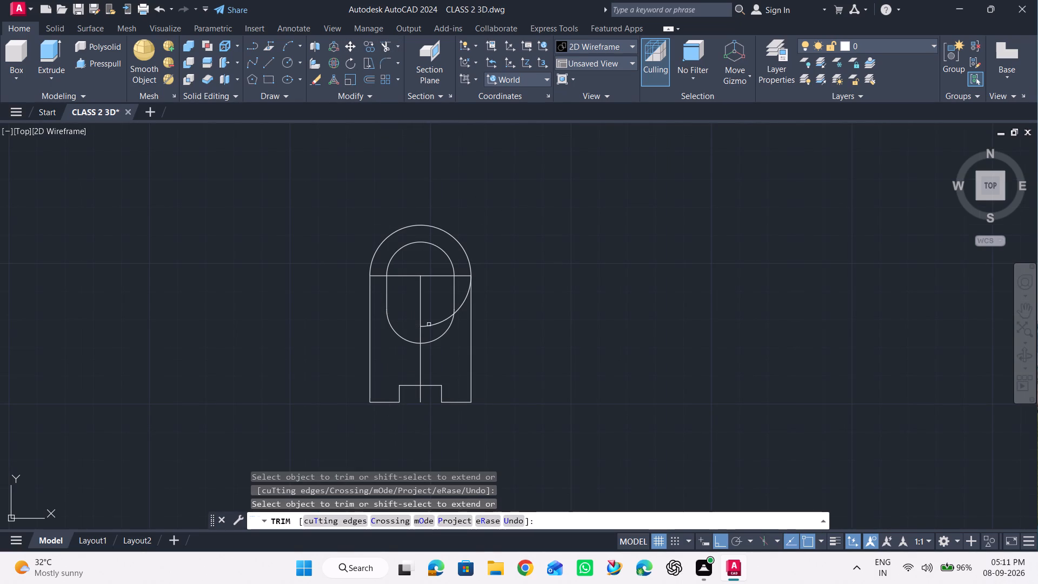
left_click(435, 326)
left_click(463, 307)
key("space")
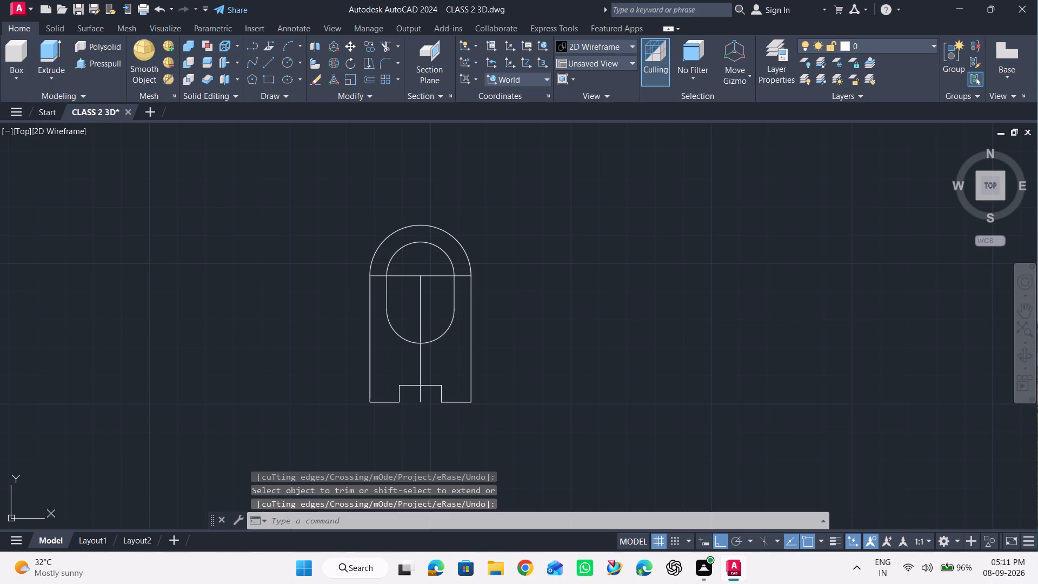
Delete the two horizontal construction lines running from the radius 18 arc's centre to its ends.
left_click(436, 276)
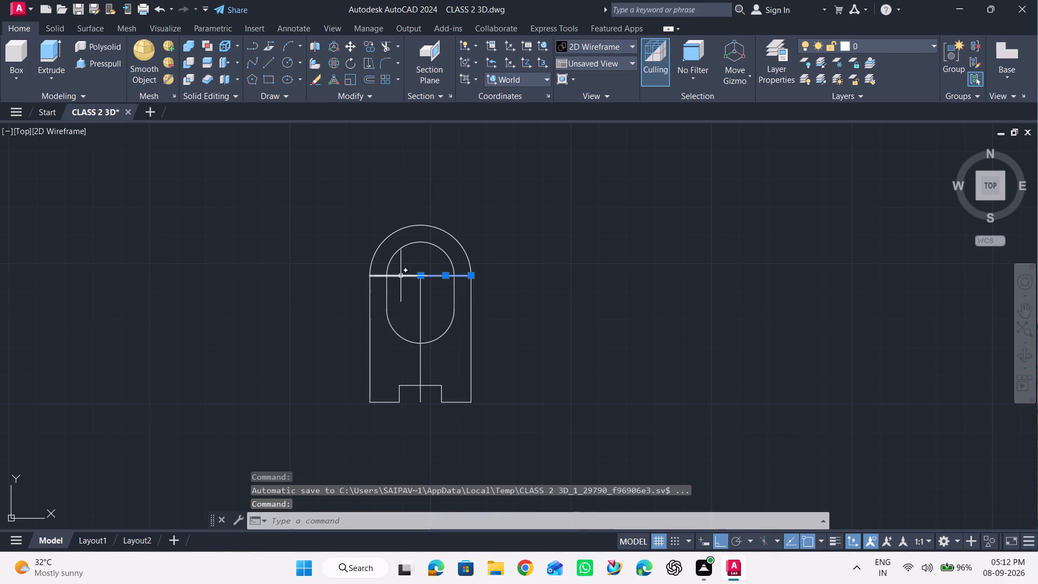
left_click(401, 275)
key("Delete")
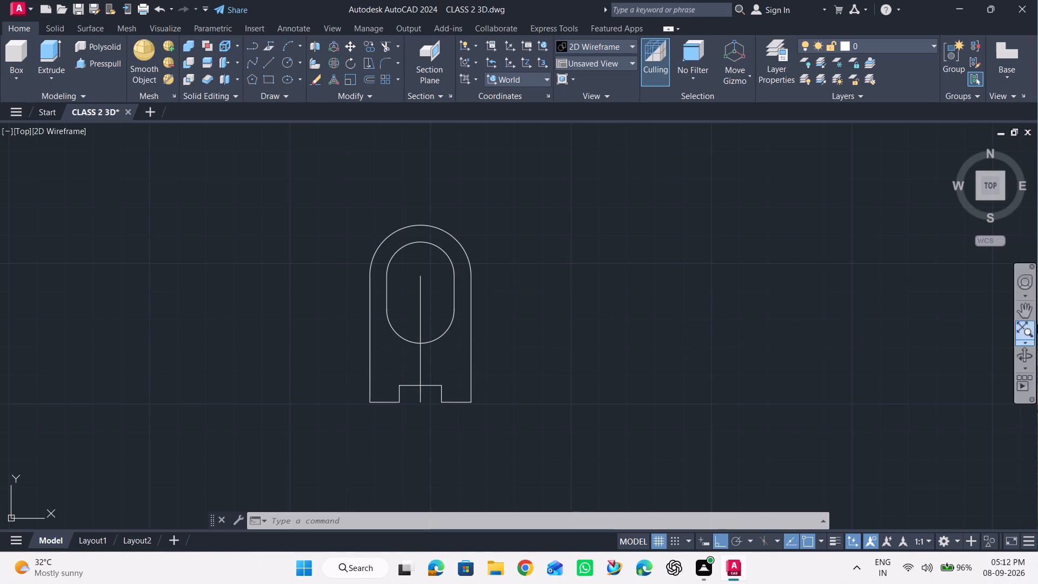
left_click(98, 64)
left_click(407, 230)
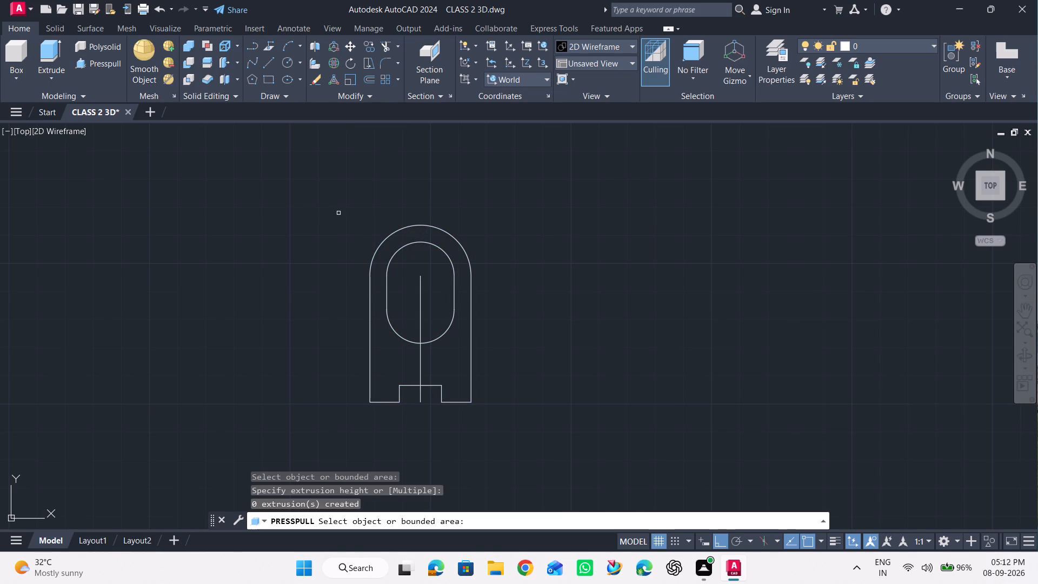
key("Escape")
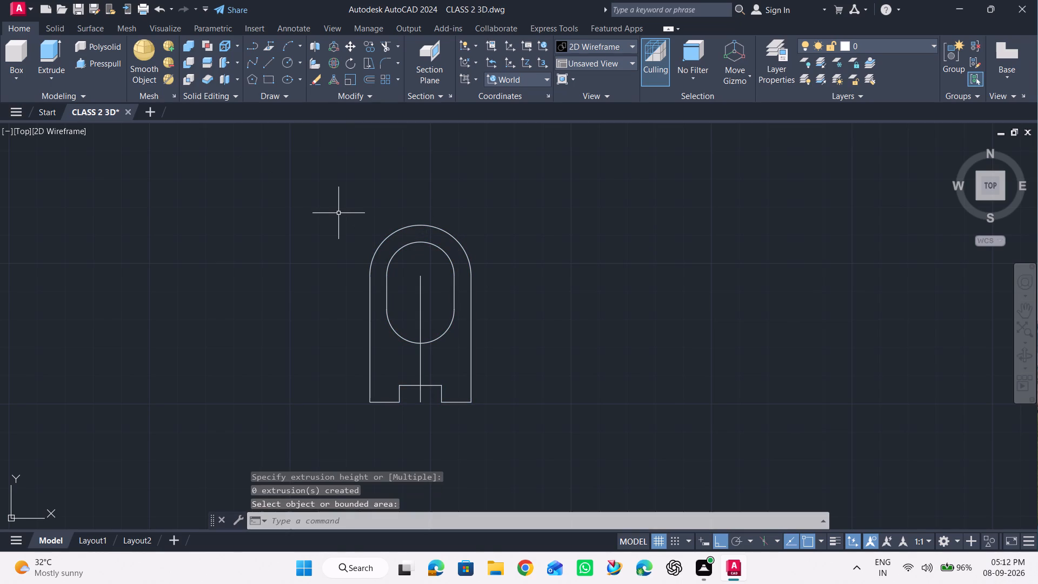
Delete the vertical centre line running through the slot and the notch.
left_click(420, 303)
key("Delete")
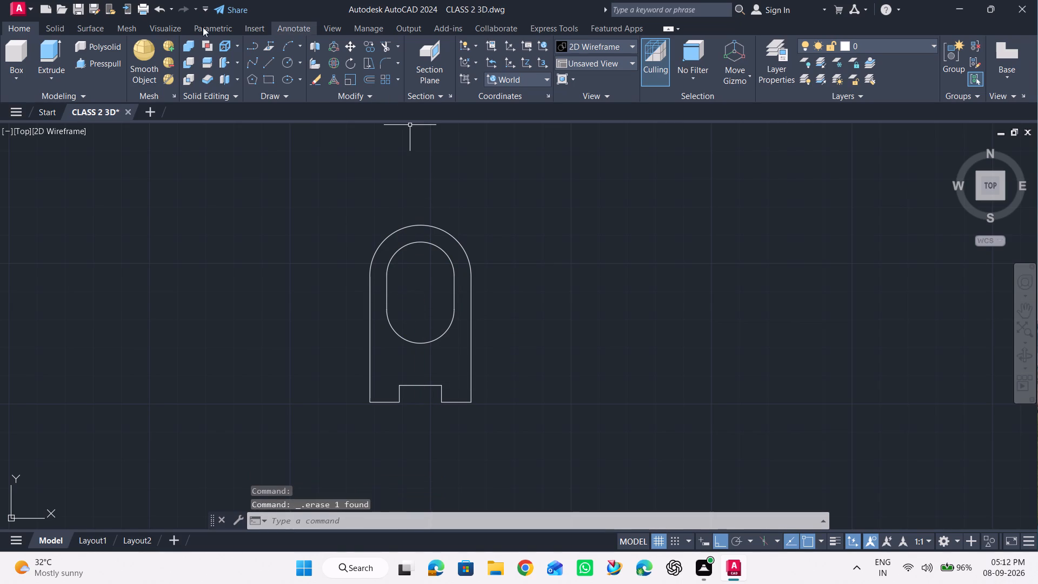
Start a Presspull on the closed area between the outer outline and the inner slot, viewing it in 3D.
left_click(95, 65)
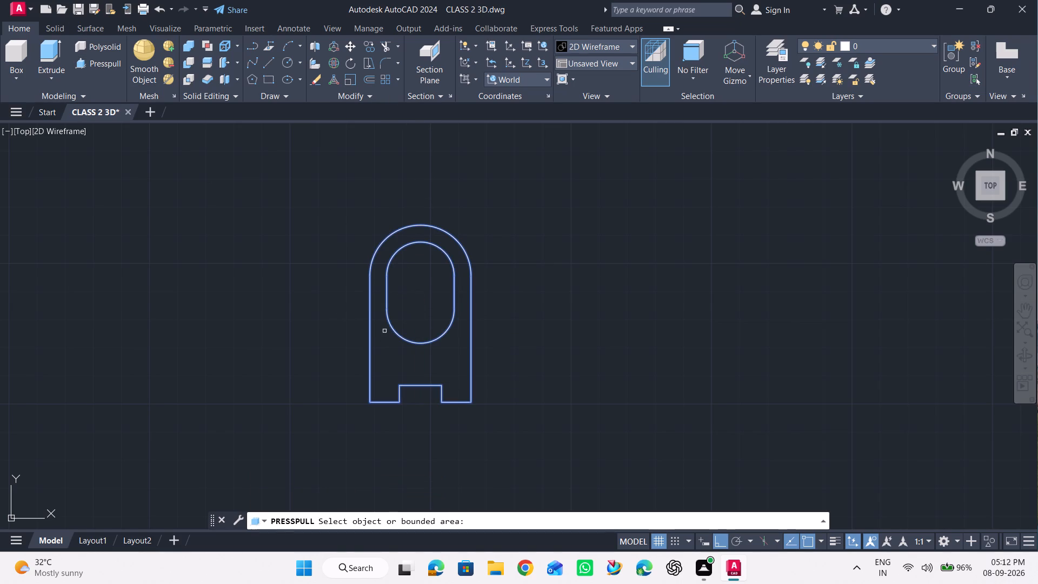
left_click(374, 311)
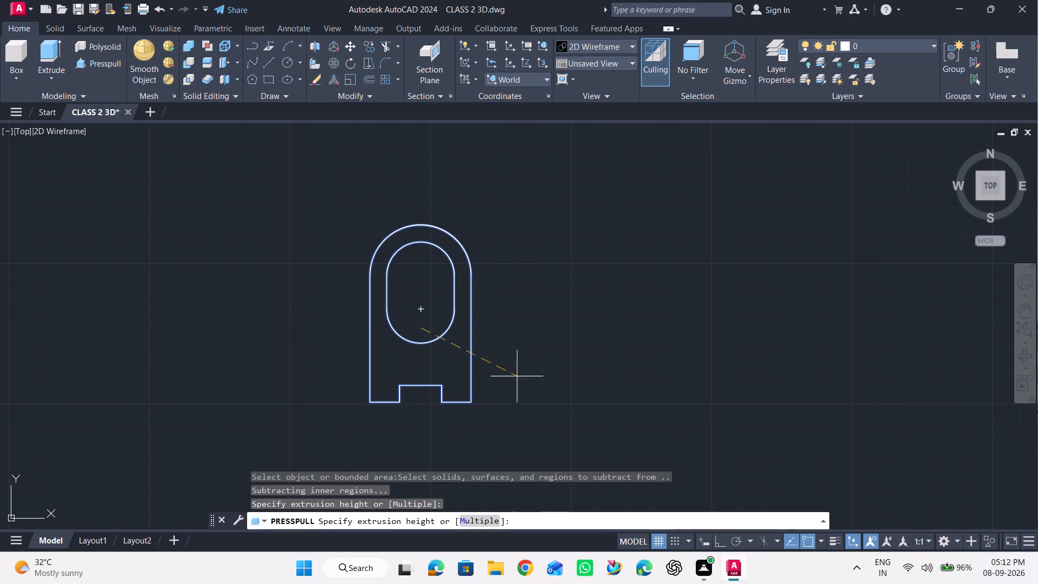
key("Return")
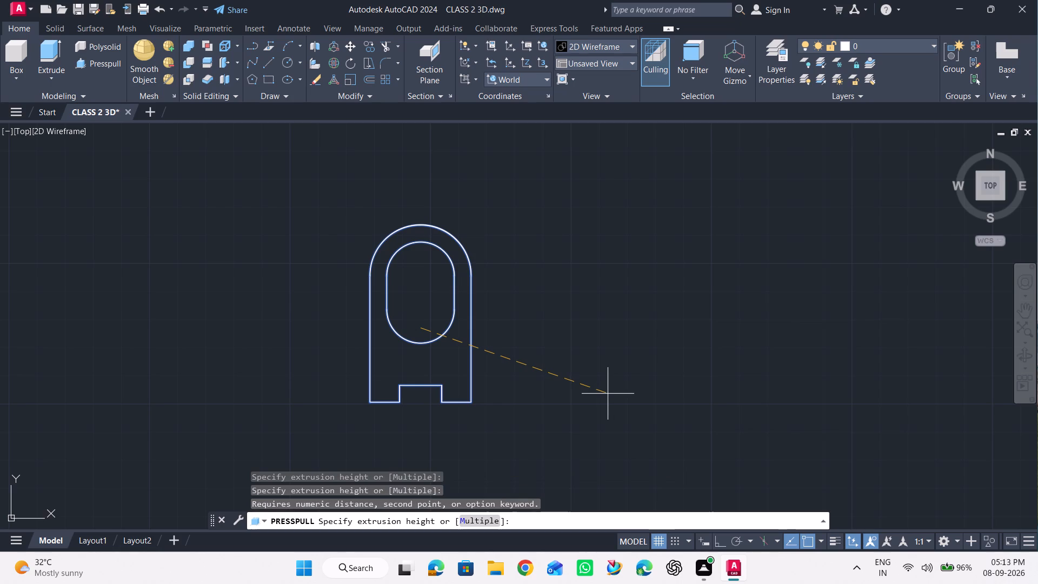
left_click(1021, 354)
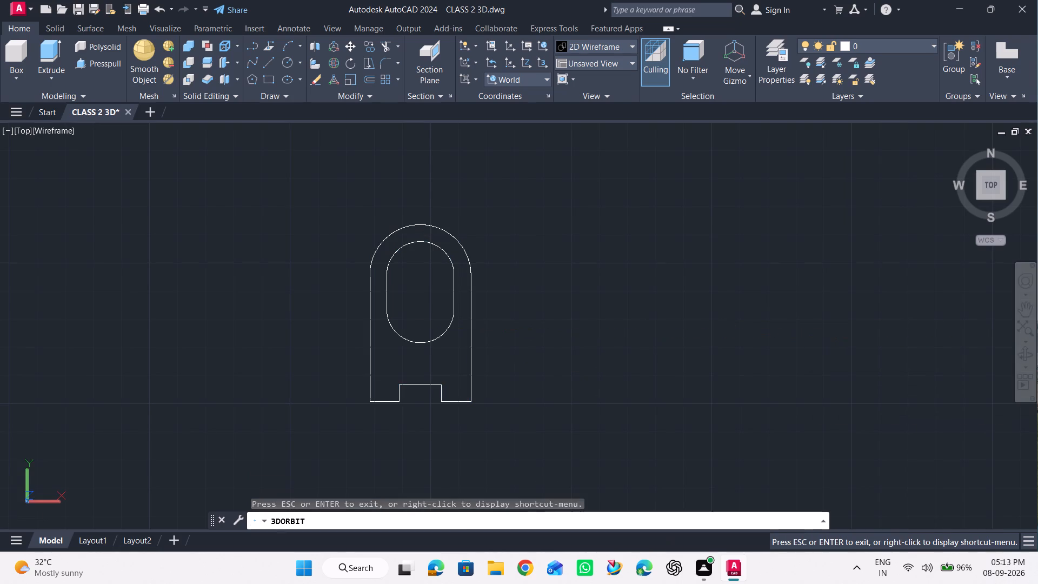
left_click_drag(614, 357, 710, 350)
left_click_drag(527, 280, 575, 287)
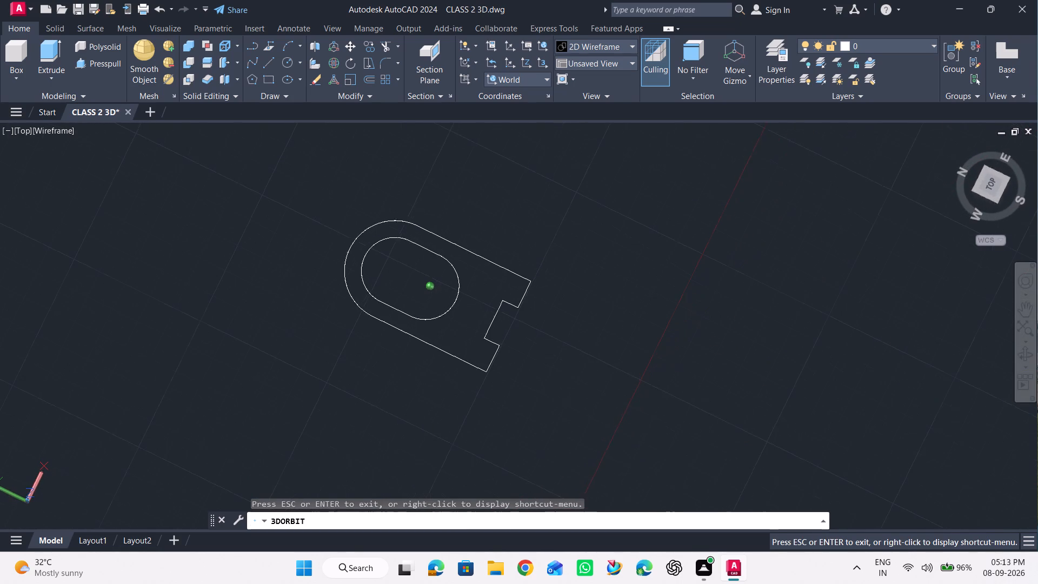
left_click_drag(575, 287, 575, 278)
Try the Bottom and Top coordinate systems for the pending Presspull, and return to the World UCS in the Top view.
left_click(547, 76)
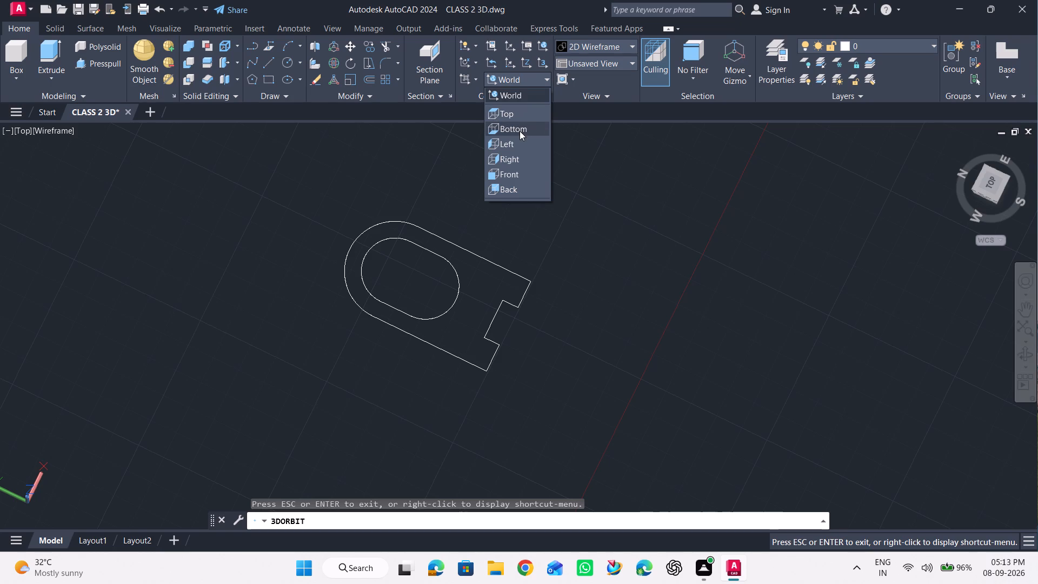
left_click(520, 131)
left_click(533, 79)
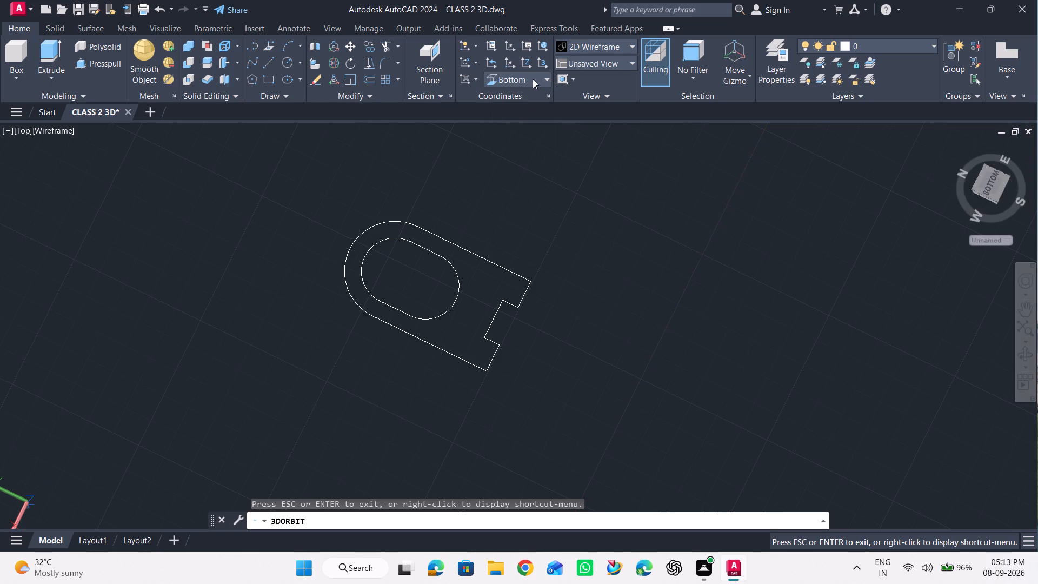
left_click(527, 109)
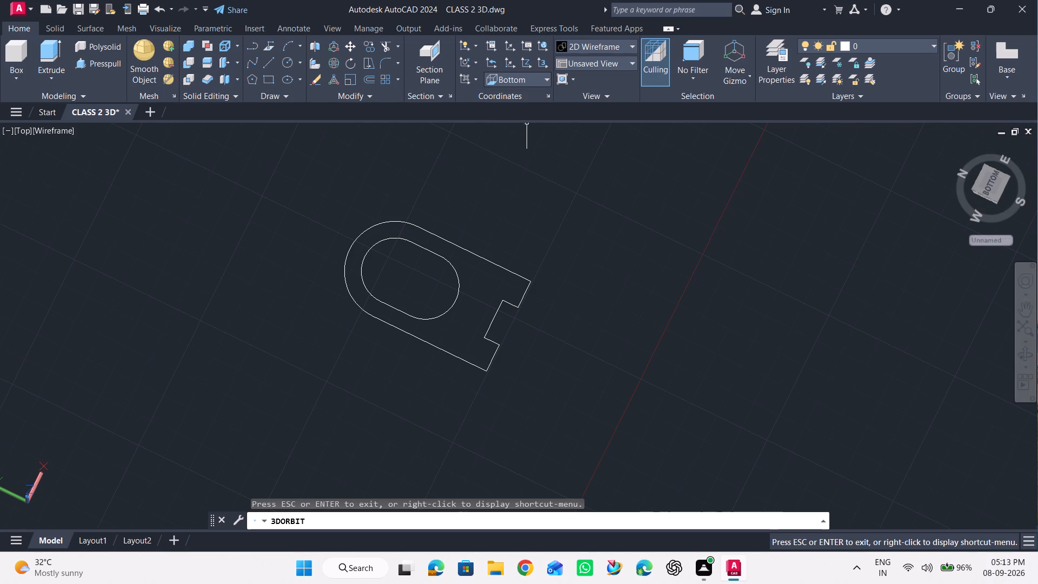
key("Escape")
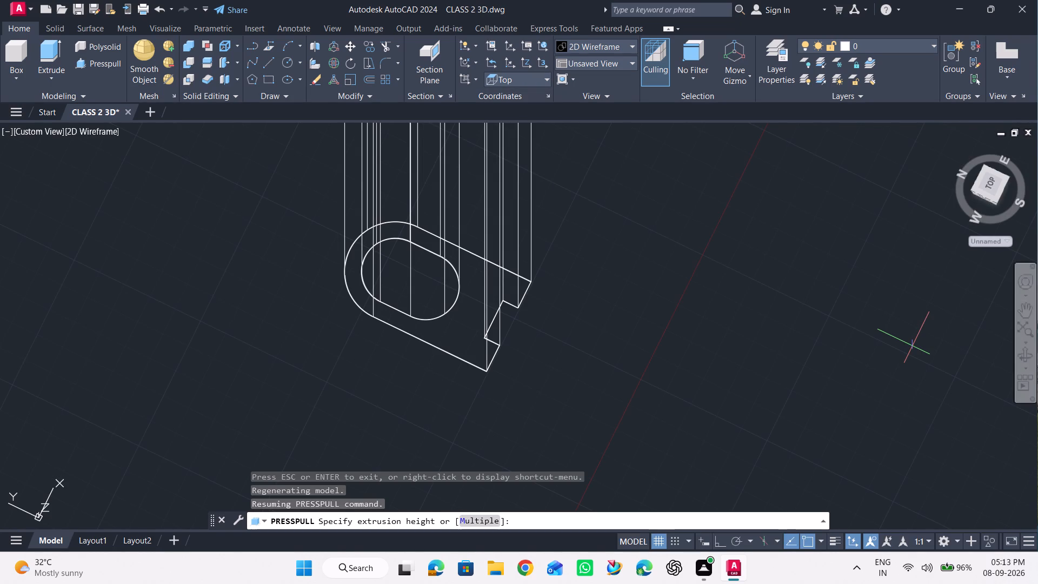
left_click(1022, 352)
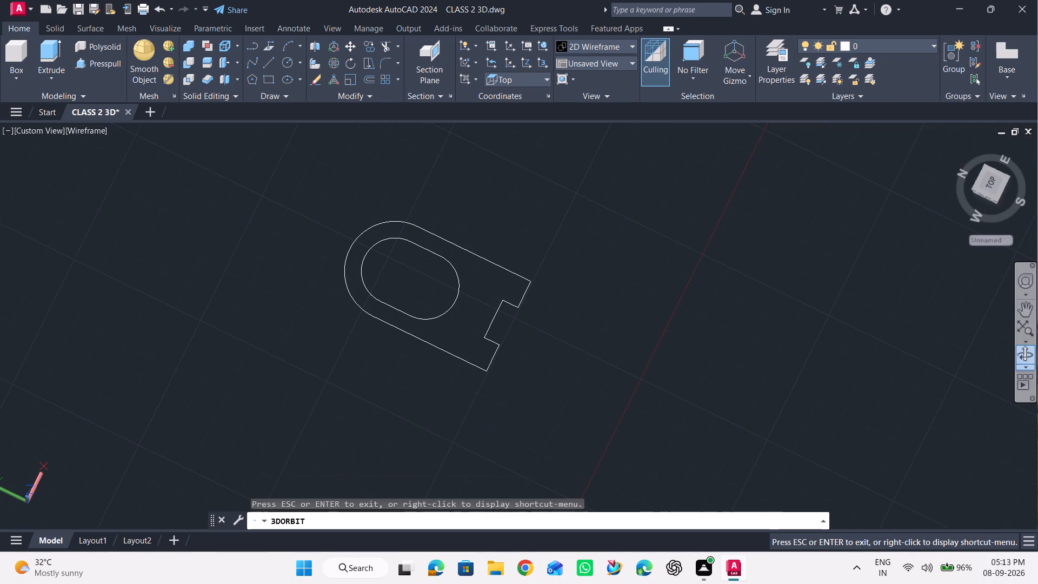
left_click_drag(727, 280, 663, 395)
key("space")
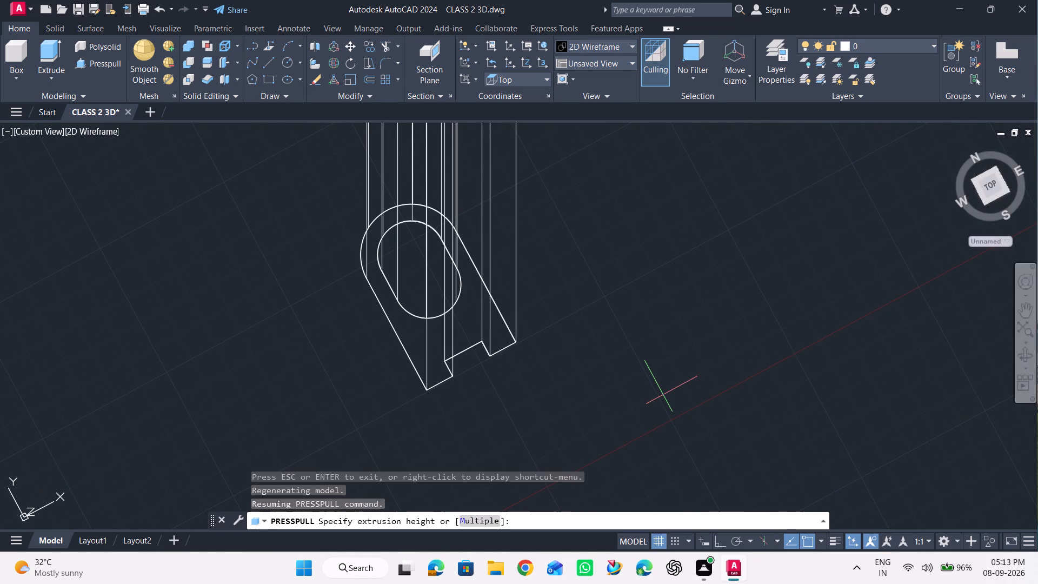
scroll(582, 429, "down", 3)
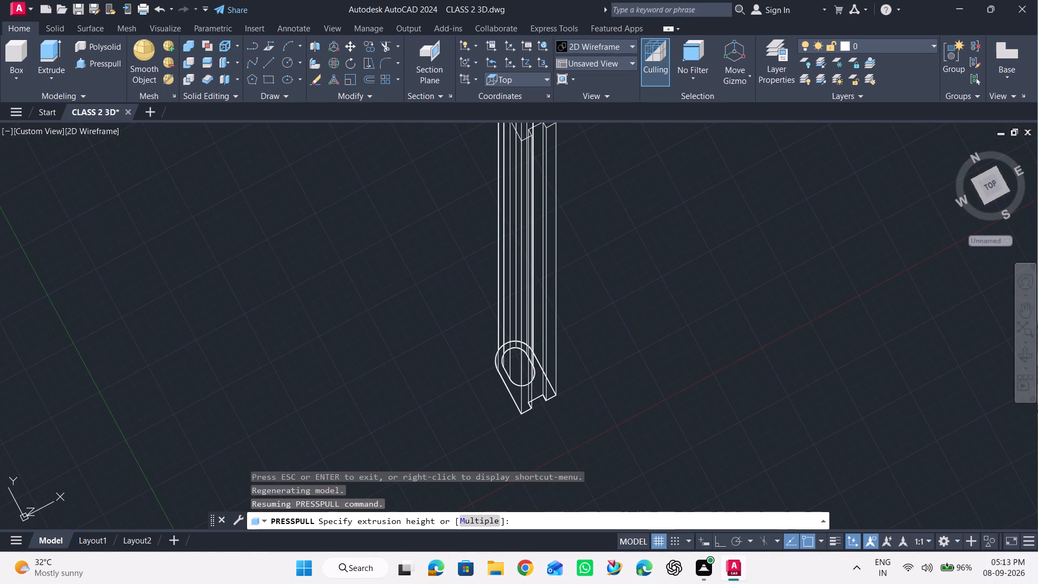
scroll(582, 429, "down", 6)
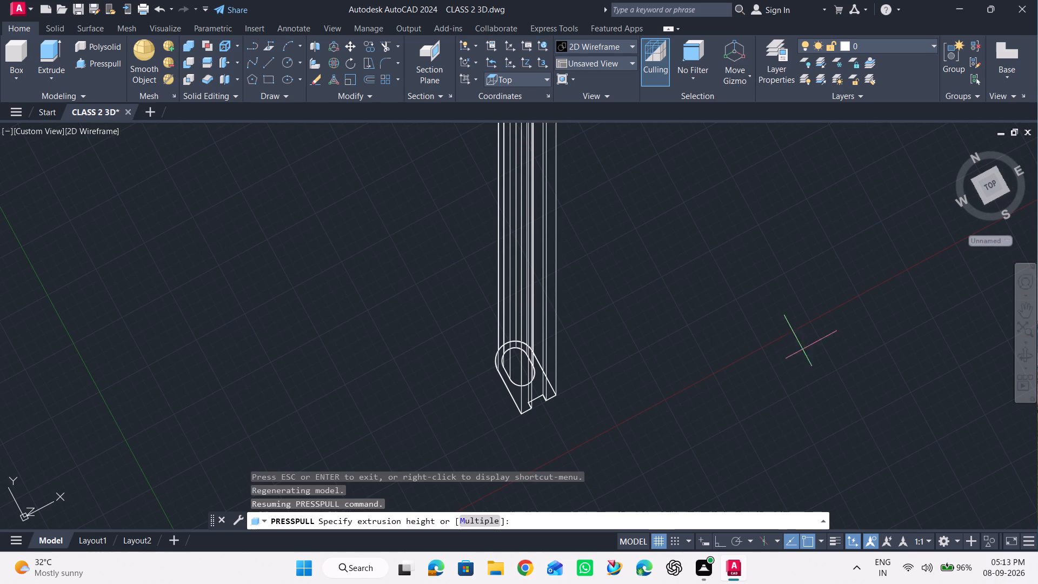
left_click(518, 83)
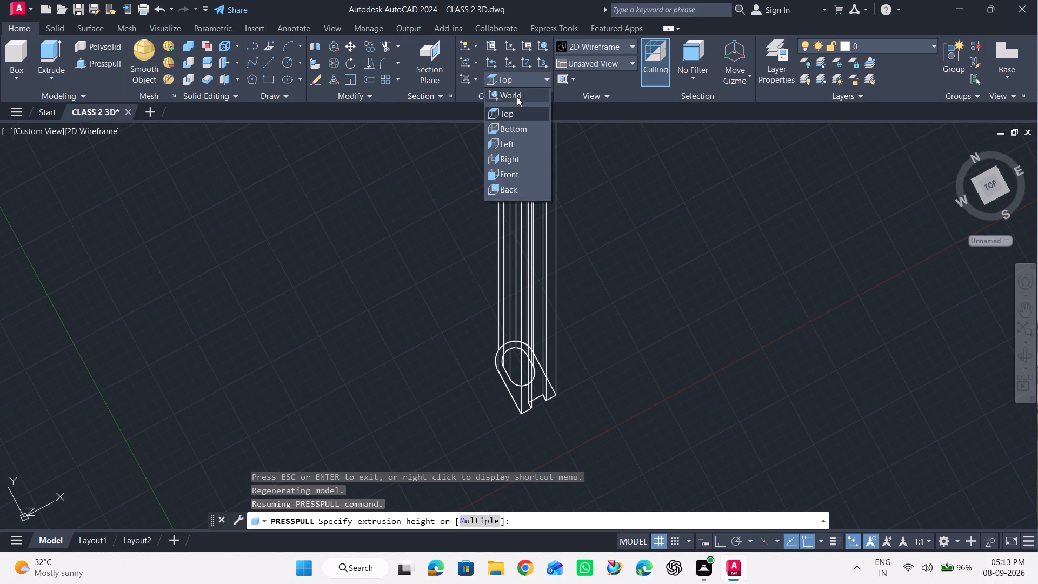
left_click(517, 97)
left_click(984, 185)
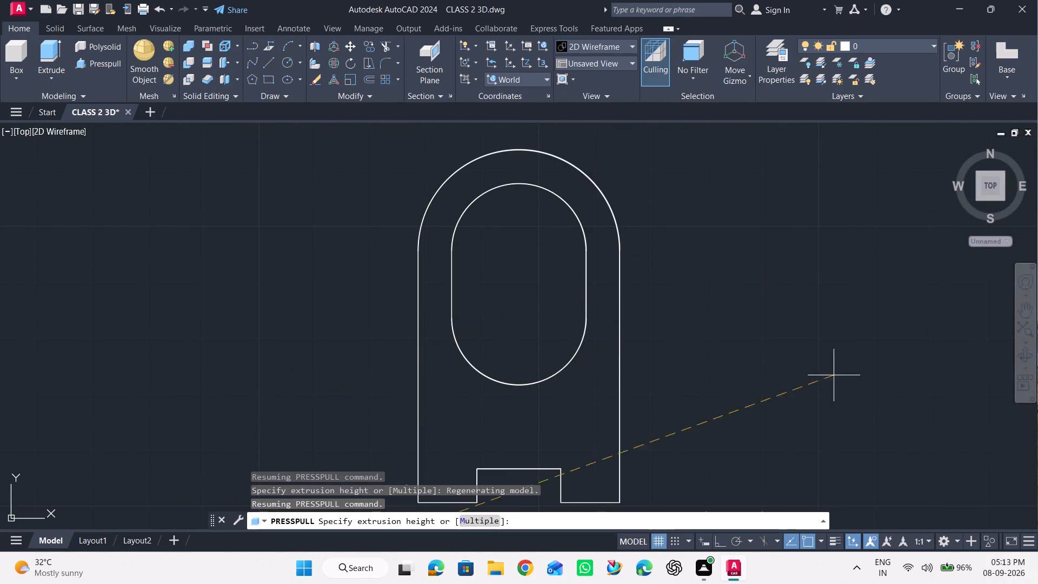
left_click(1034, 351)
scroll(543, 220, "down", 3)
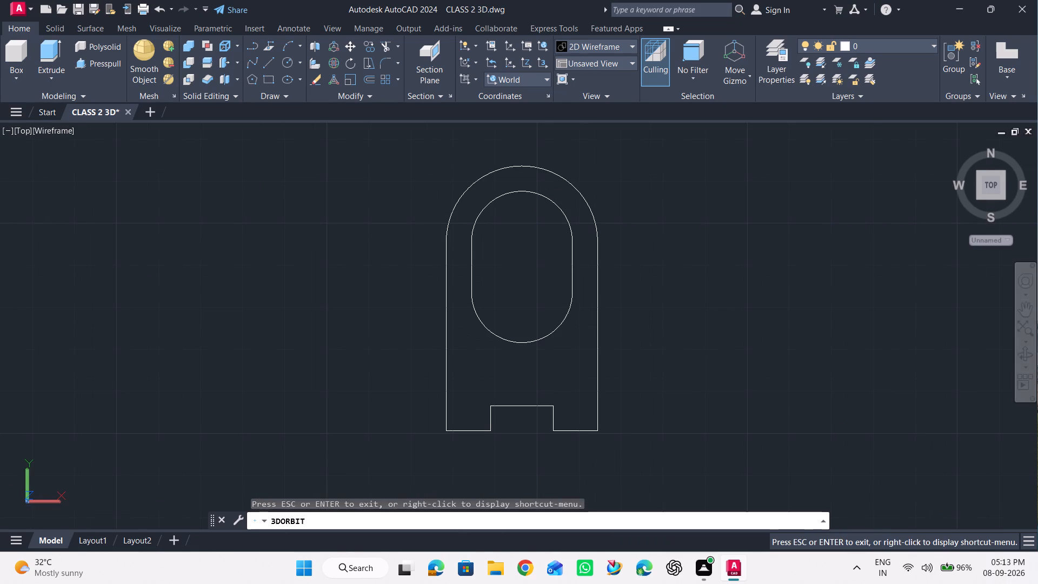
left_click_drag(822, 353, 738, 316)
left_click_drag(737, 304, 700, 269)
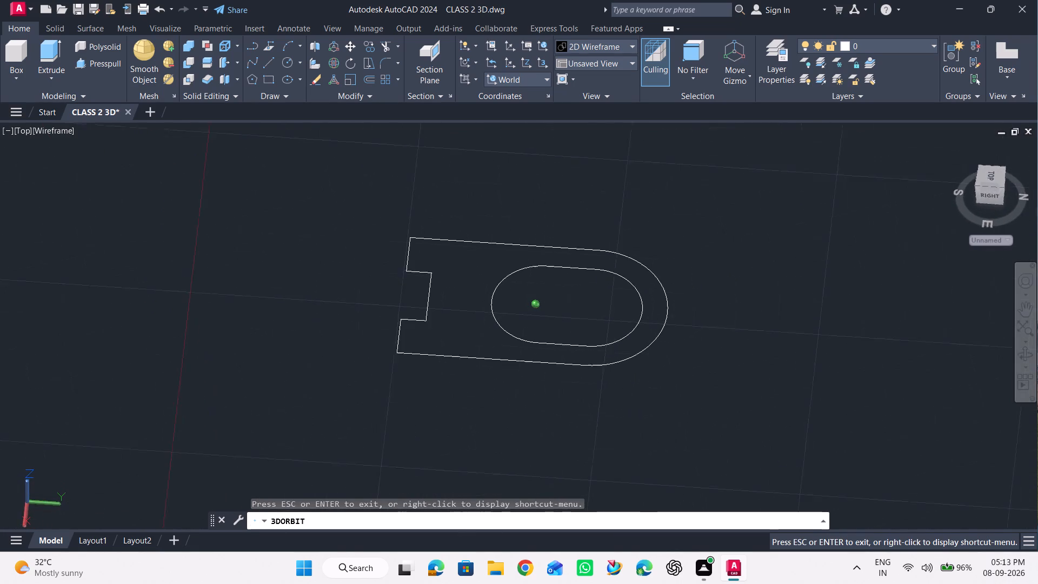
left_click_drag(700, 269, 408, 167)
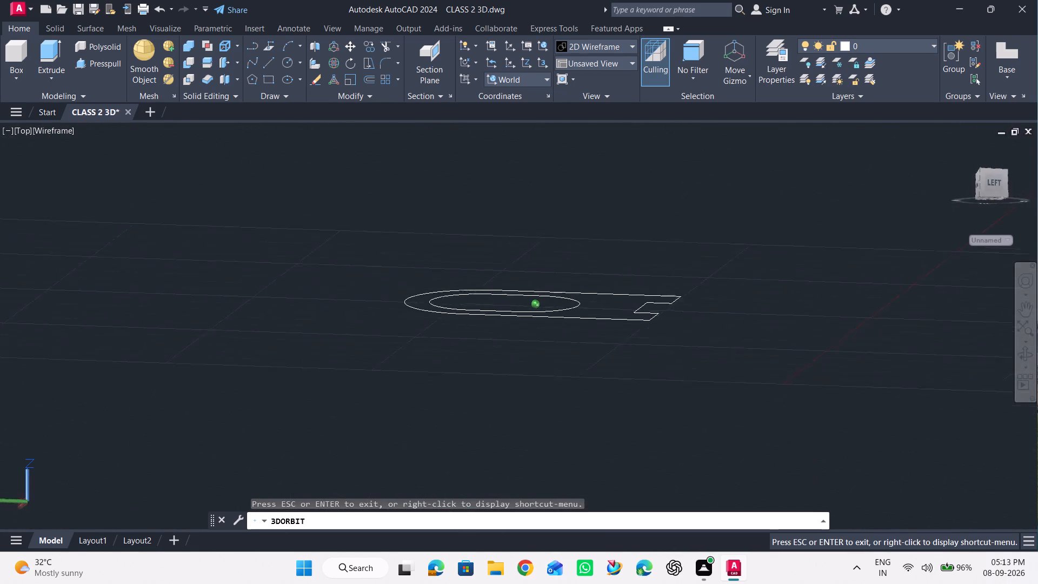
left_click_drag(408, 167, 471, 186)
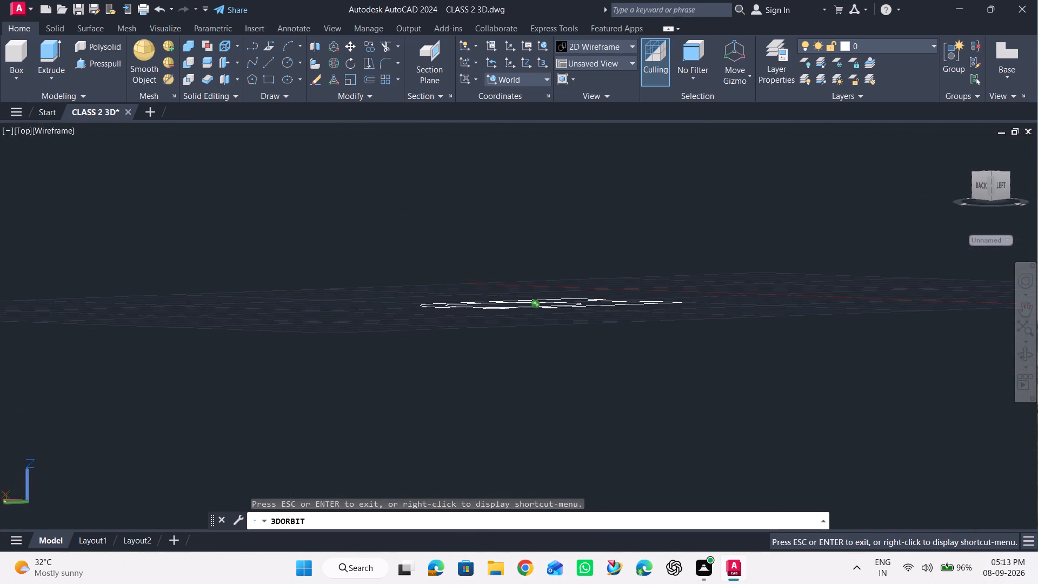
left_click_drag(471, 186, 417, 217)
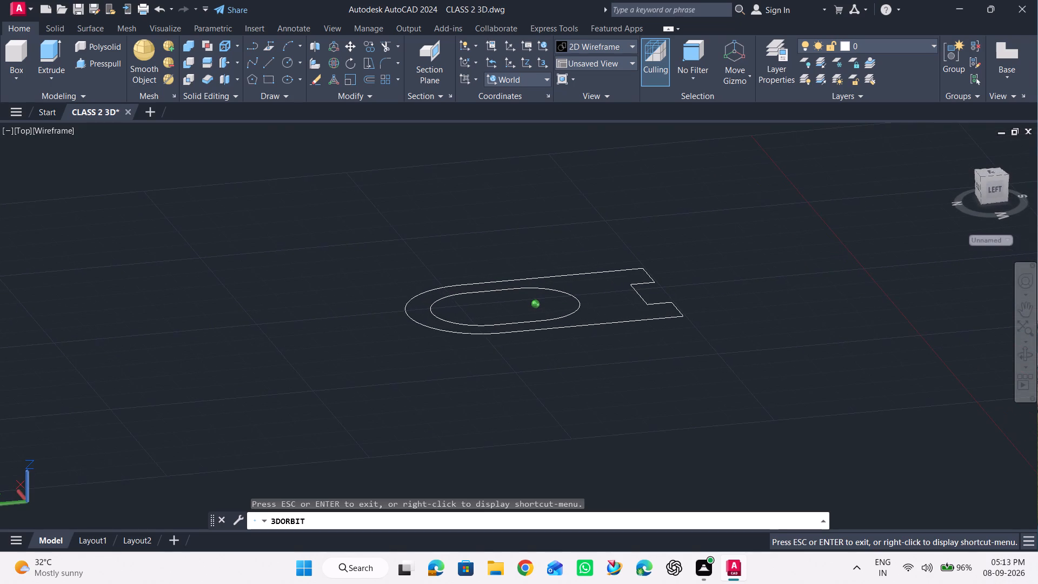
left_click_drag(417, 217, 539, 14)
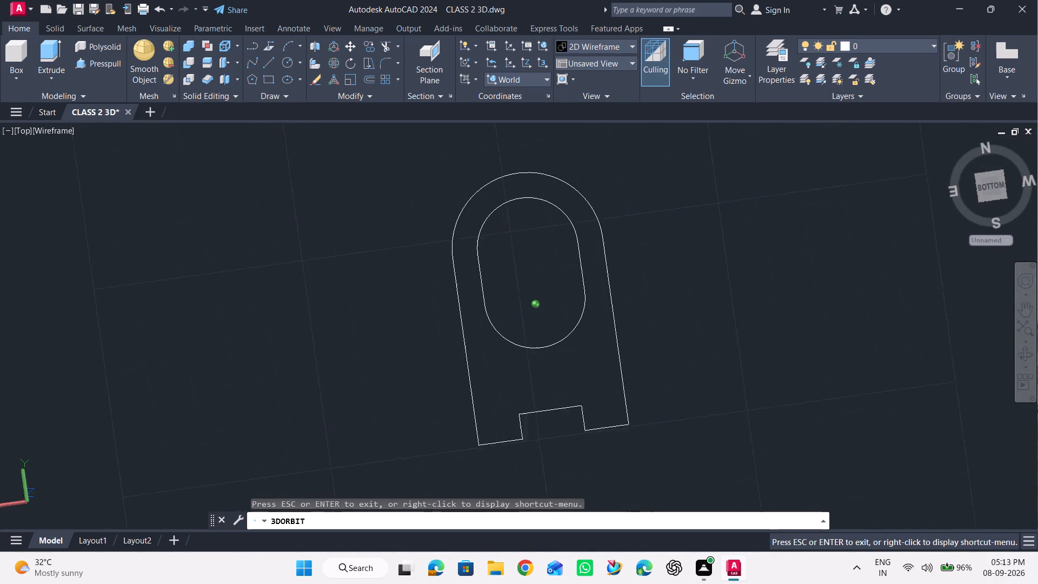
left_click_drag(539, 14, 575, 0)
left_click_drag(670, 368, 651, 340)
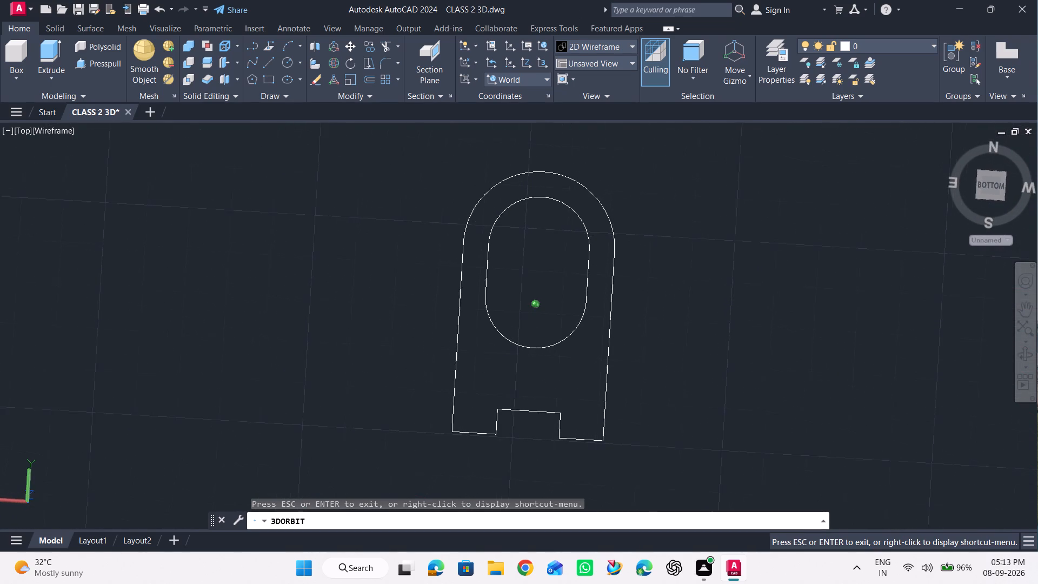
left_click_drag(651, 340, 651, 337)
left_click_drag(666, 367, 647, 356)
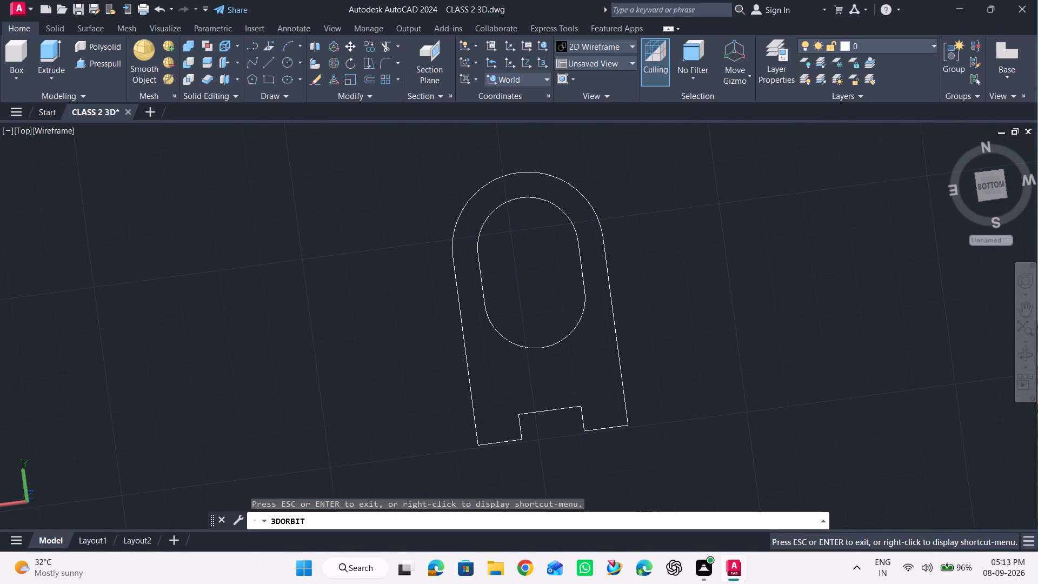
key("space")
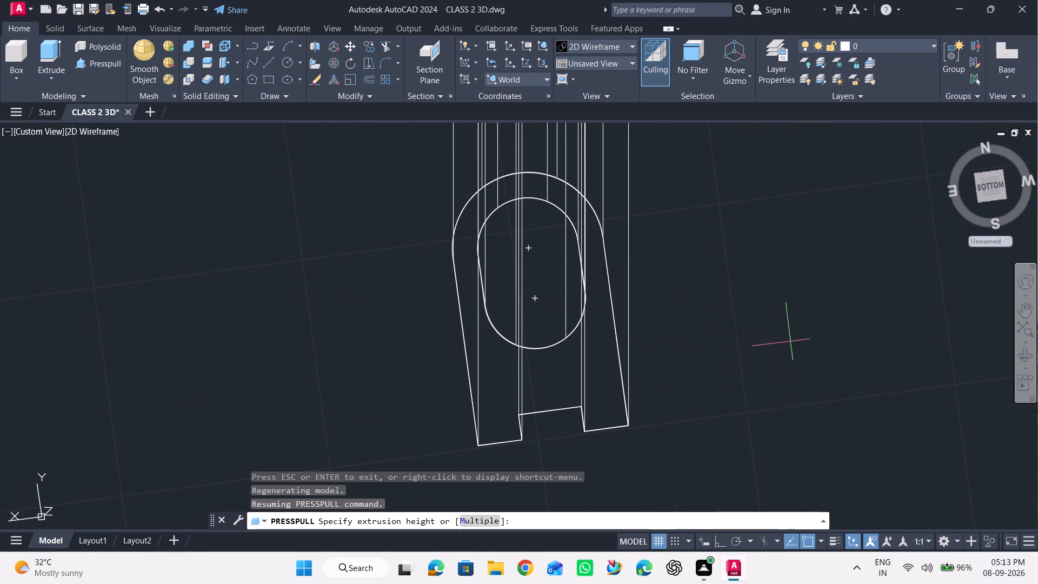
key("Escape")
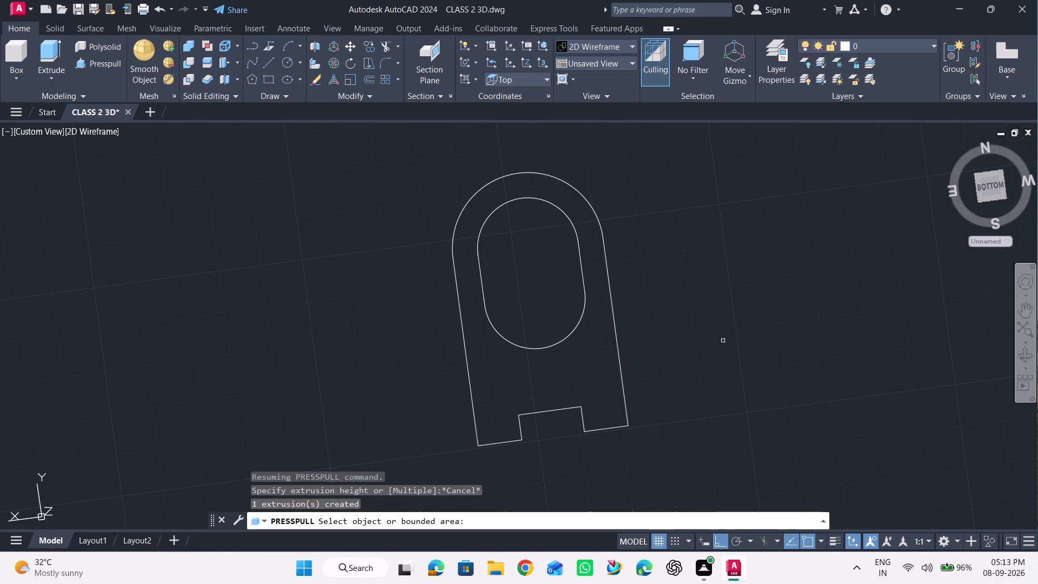
In the World UCS, Presspull the closed area between the outer outline and the inner slot to a height of 18.
left_click(544, 76)
left_click(530, 93)
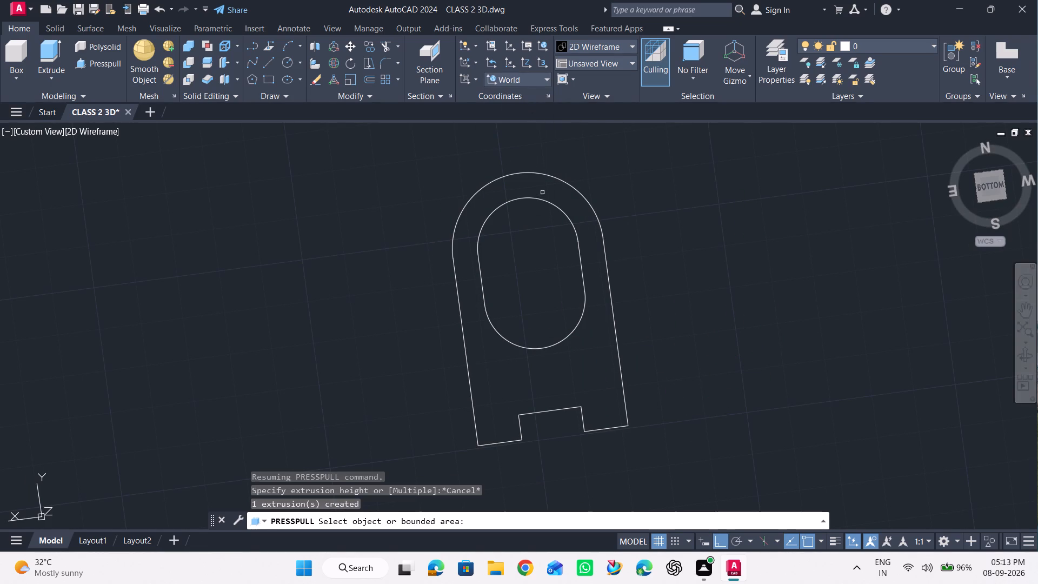
left_click(1004, 196)
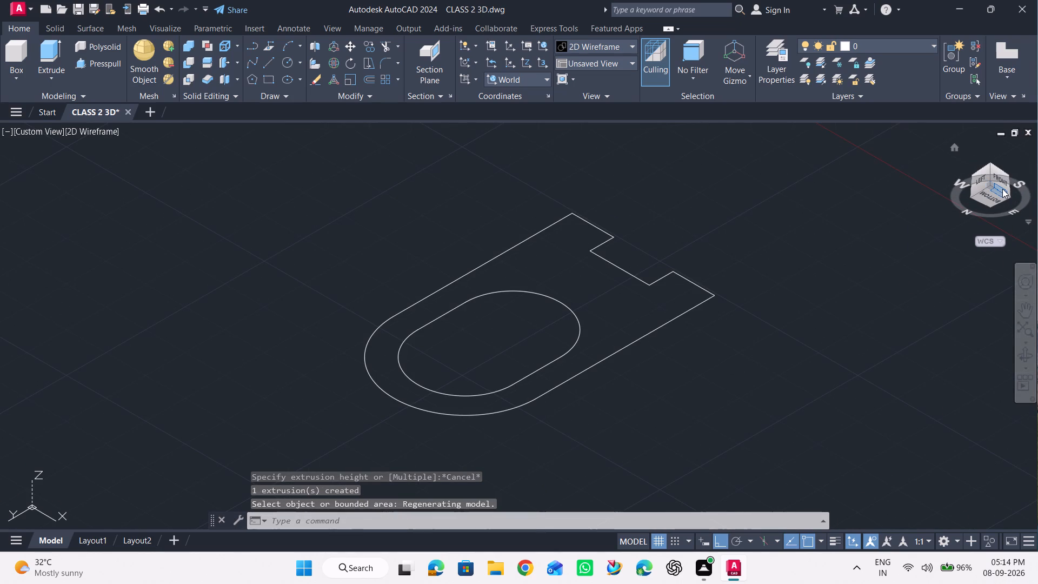
left_click(1002, 187)
left_click(988, 163)
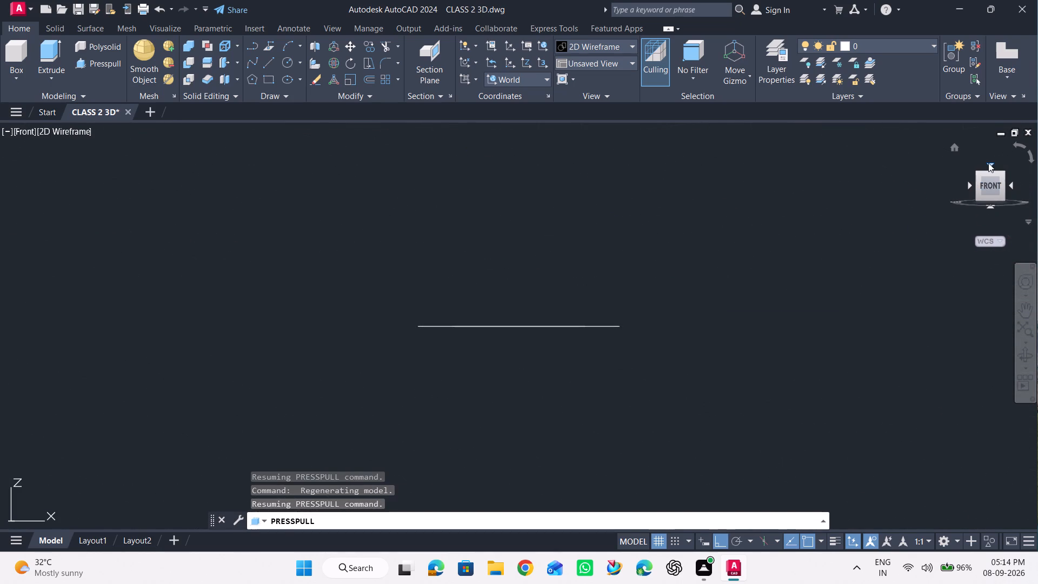
scroll(529, 250, "down", 1)
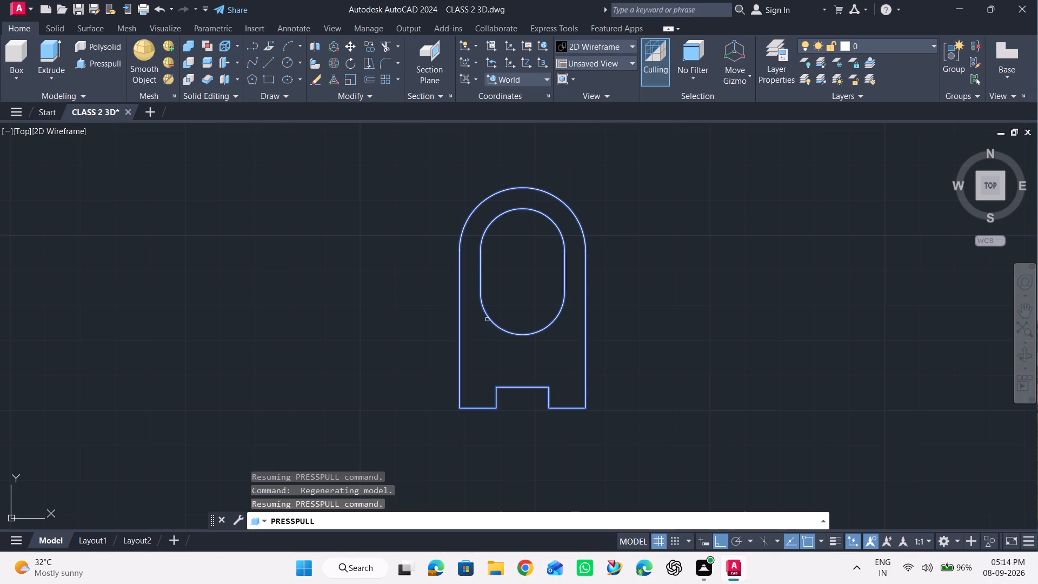
left_click(473, 291)
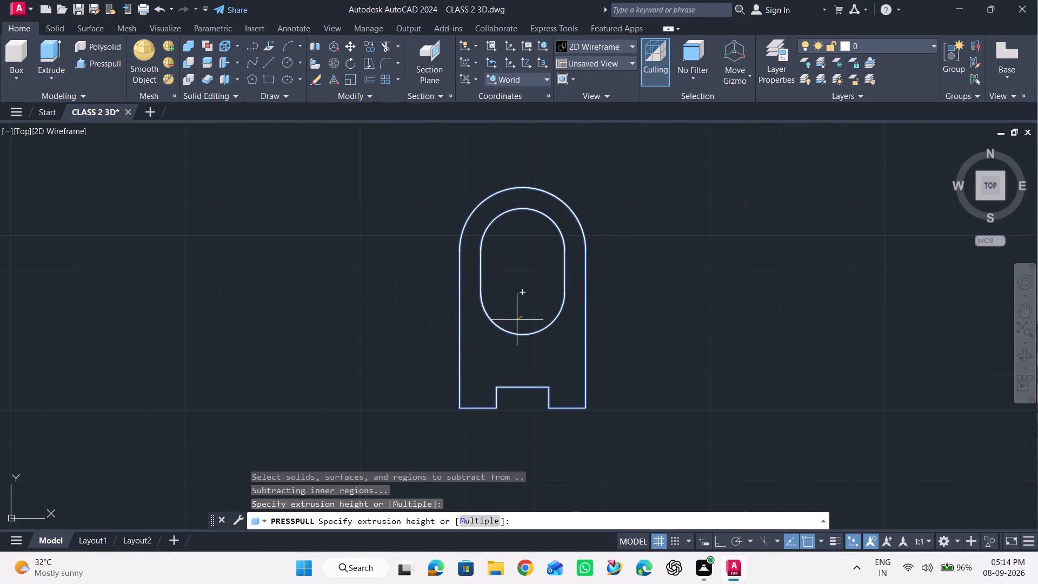
type("18")
key("Return")
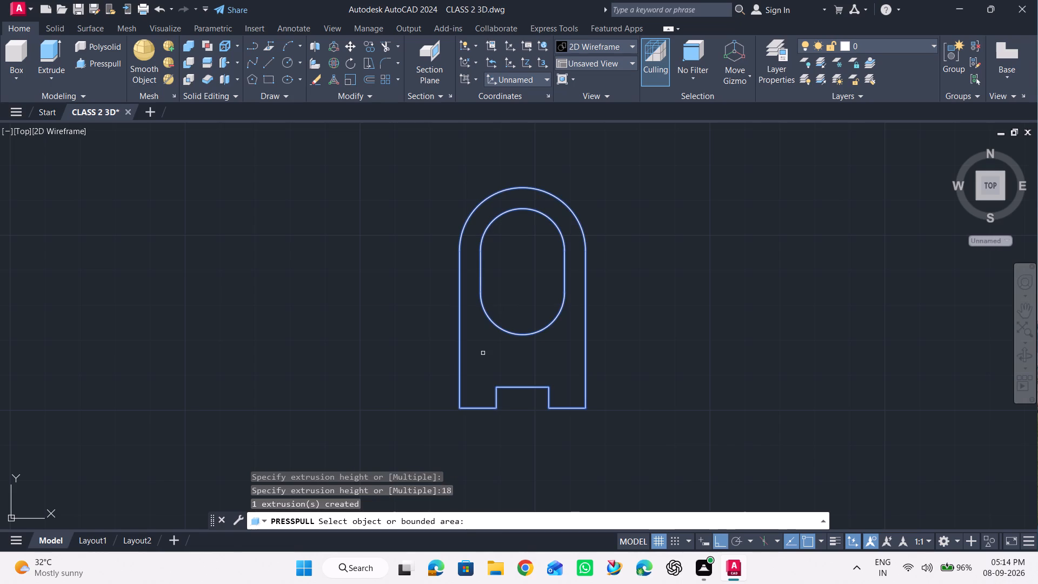
Presspull the area inside the slot outline to a height of 18 as a separate solid.
left_click(528, 284)
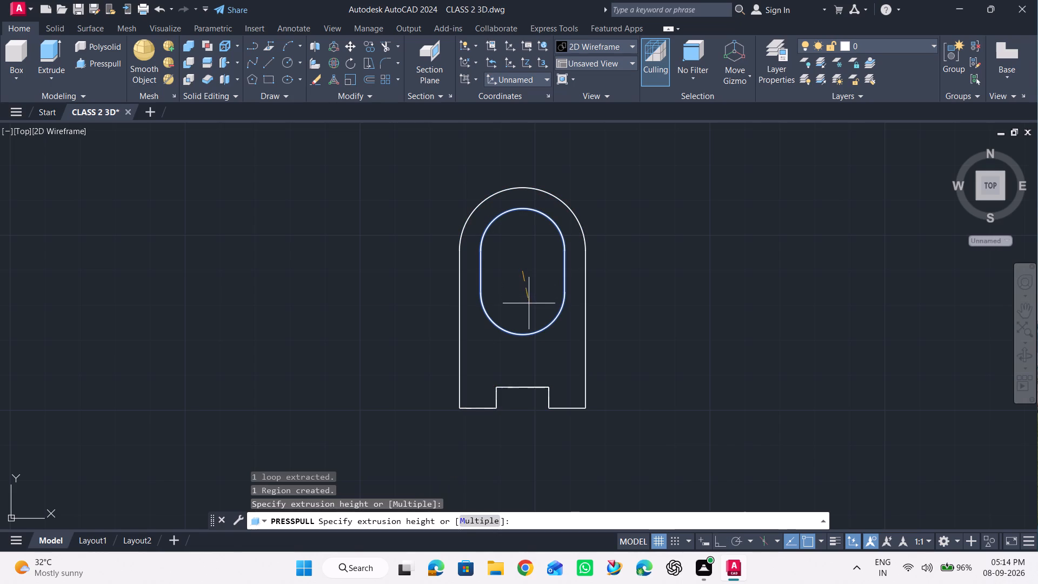
type("18")
key("Return")
Set the viewport's visual style to Shaded with edges (Fast).
left_click(602, 46)
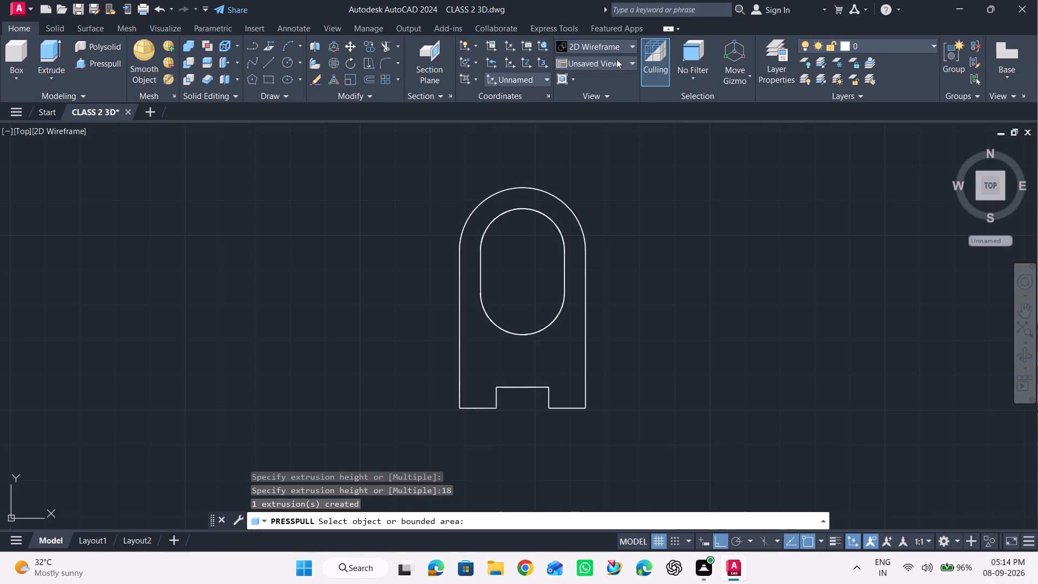
left_click(651, 125)
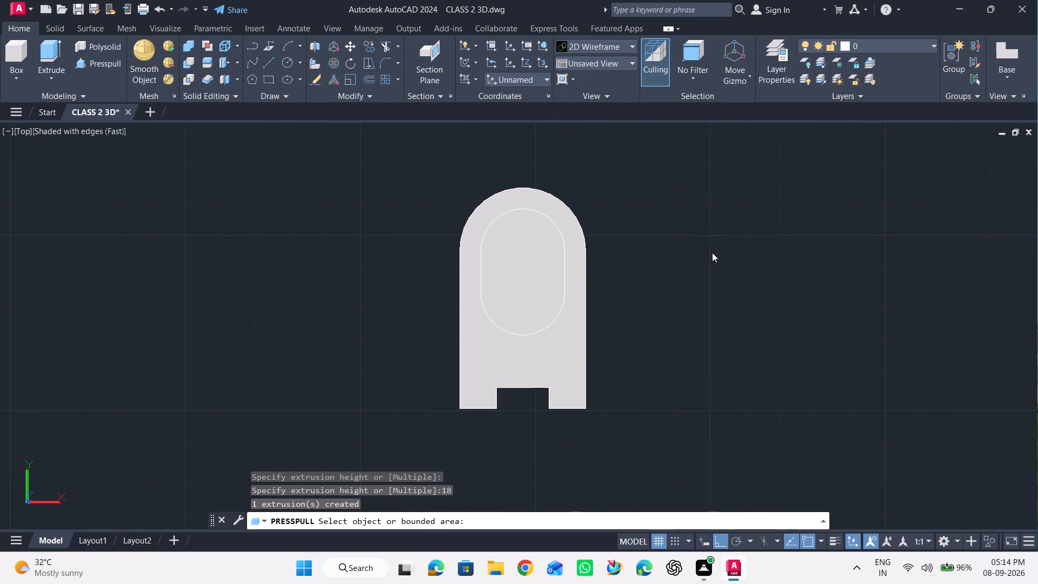
Examine the extruded body, its slot area and its notch from several angles in 3D.
left_click(1027, 357)
left_click_drag(794, 294, 761, 294)
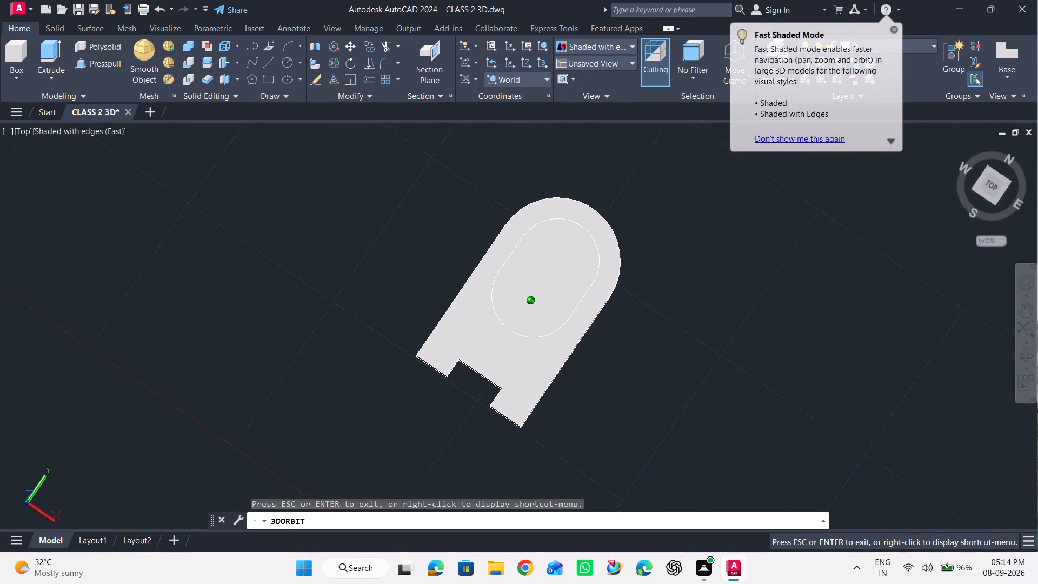
left_click_drag(761, 294, 753, 291)
left_click_drag(483, 290, 496, 366)
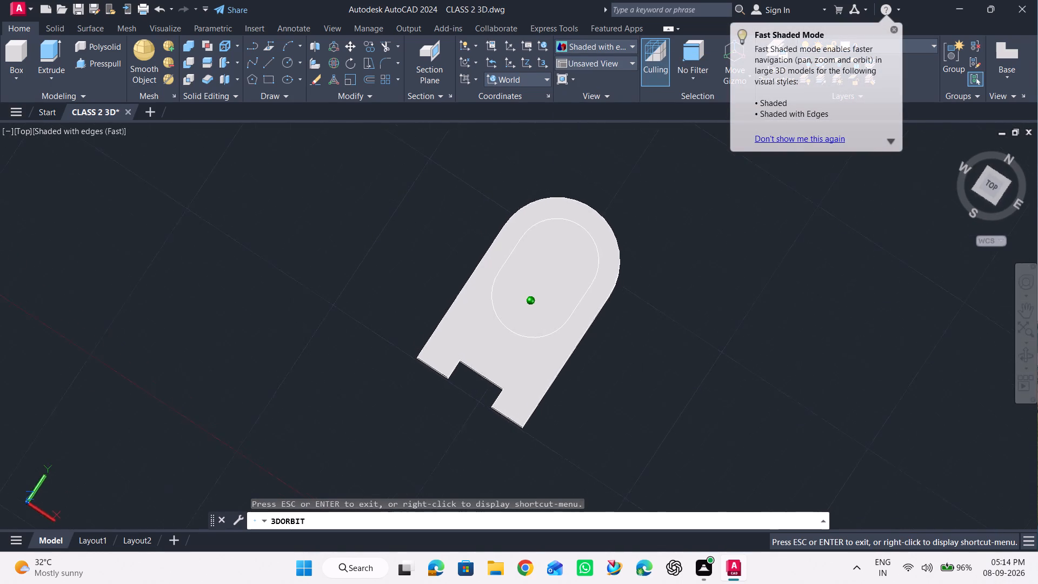
left_click_drag(496, 366, 768, 295)
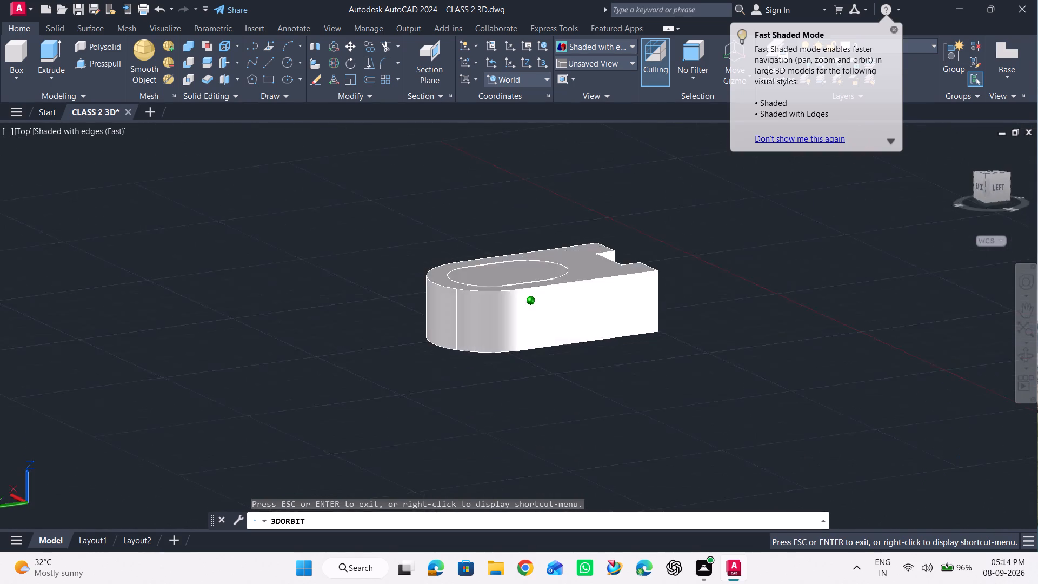
left_click_drag(768, 295, 762, 274)
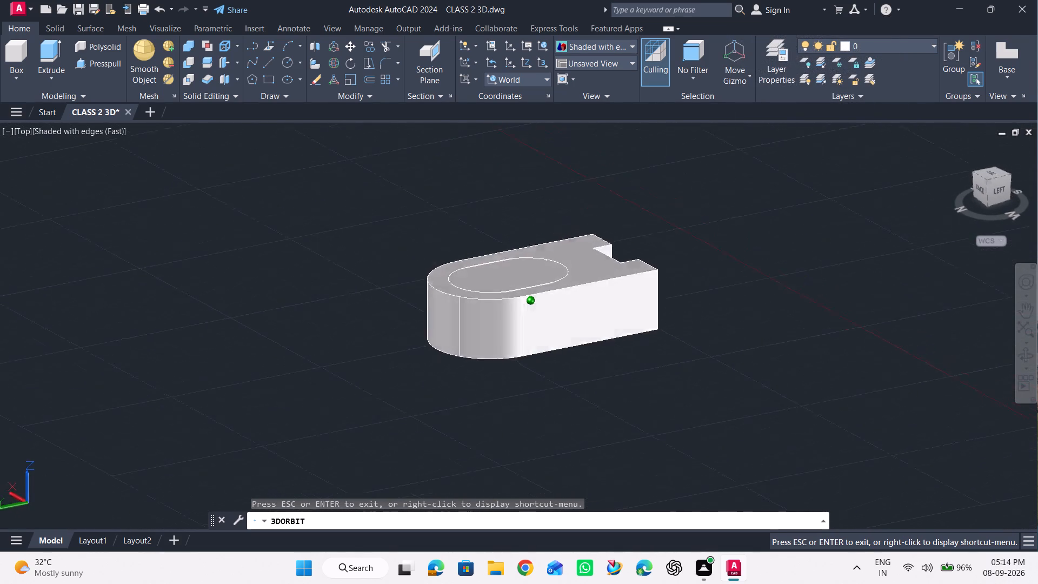
left_click_drag(762, 274, 704, 328)
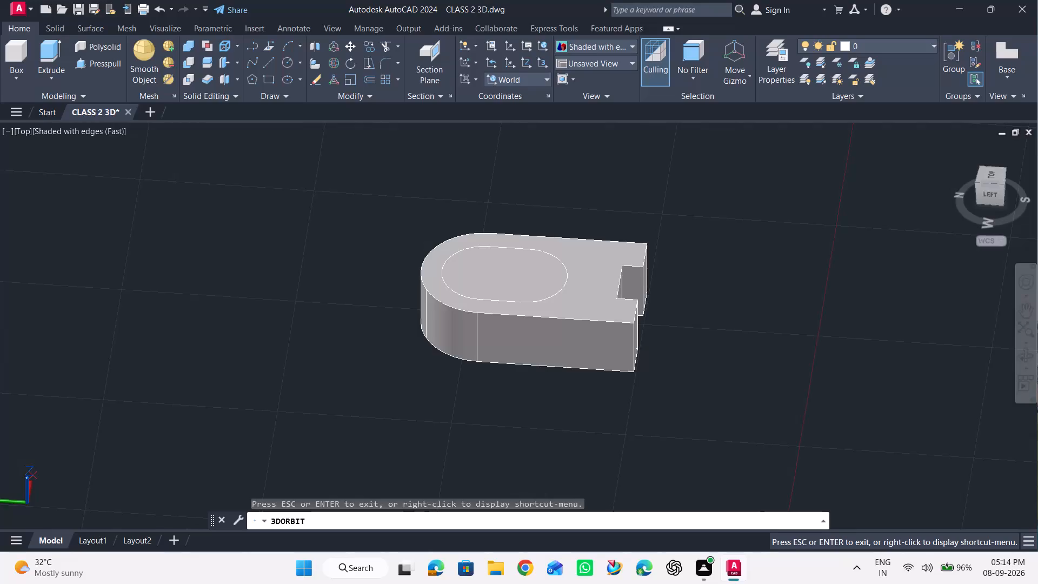
key("Escape")
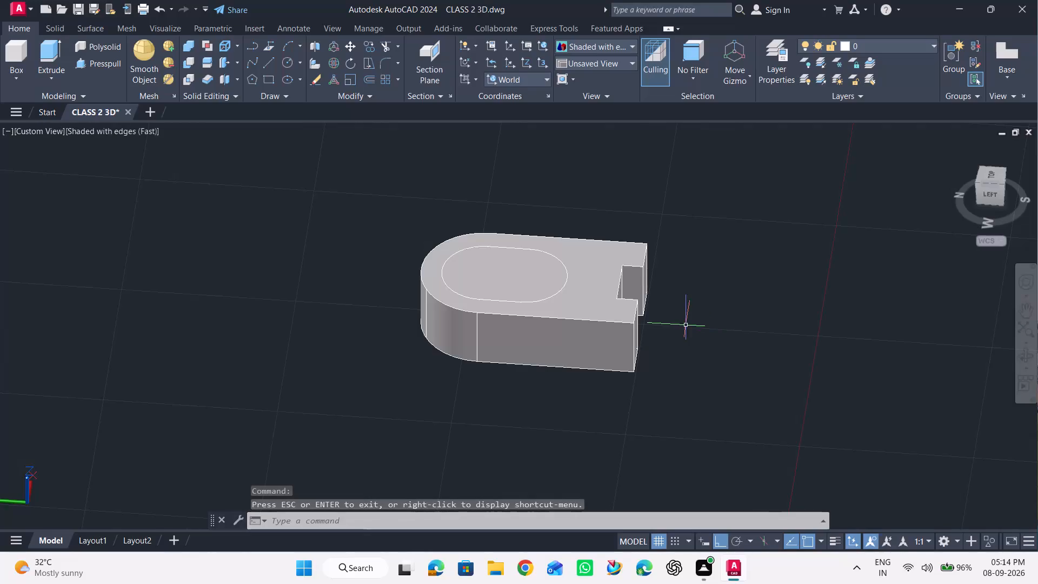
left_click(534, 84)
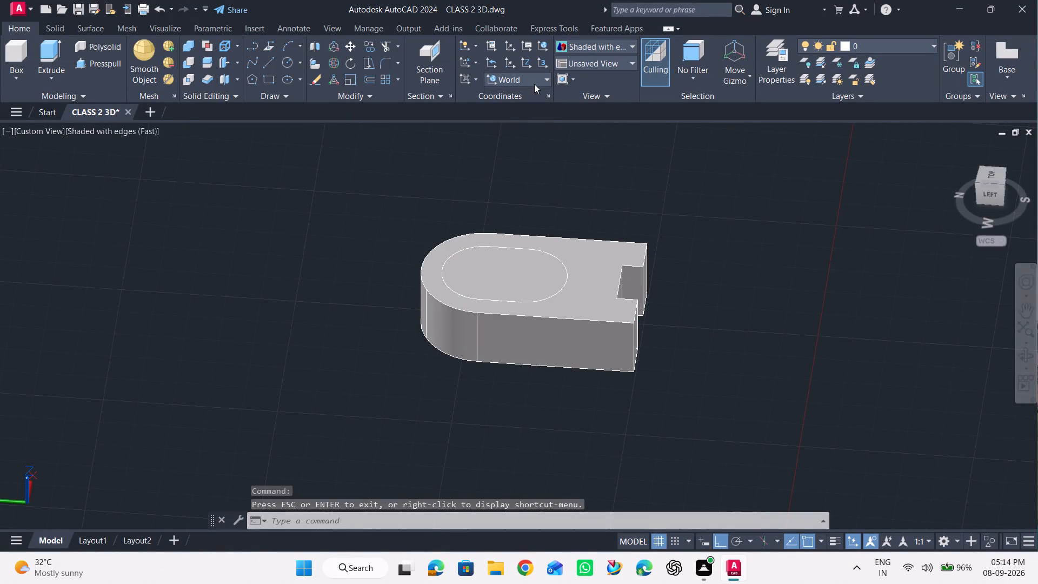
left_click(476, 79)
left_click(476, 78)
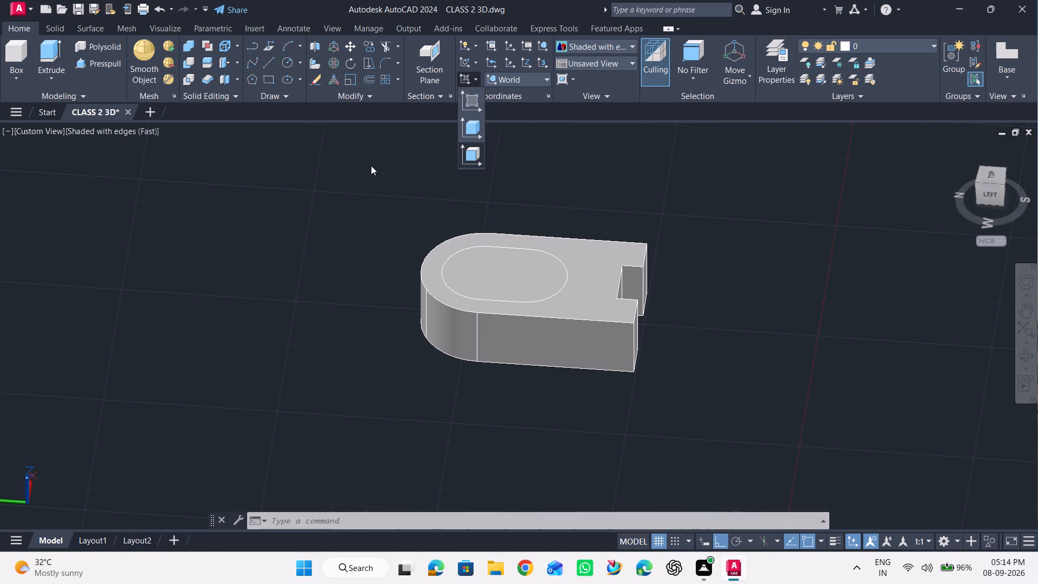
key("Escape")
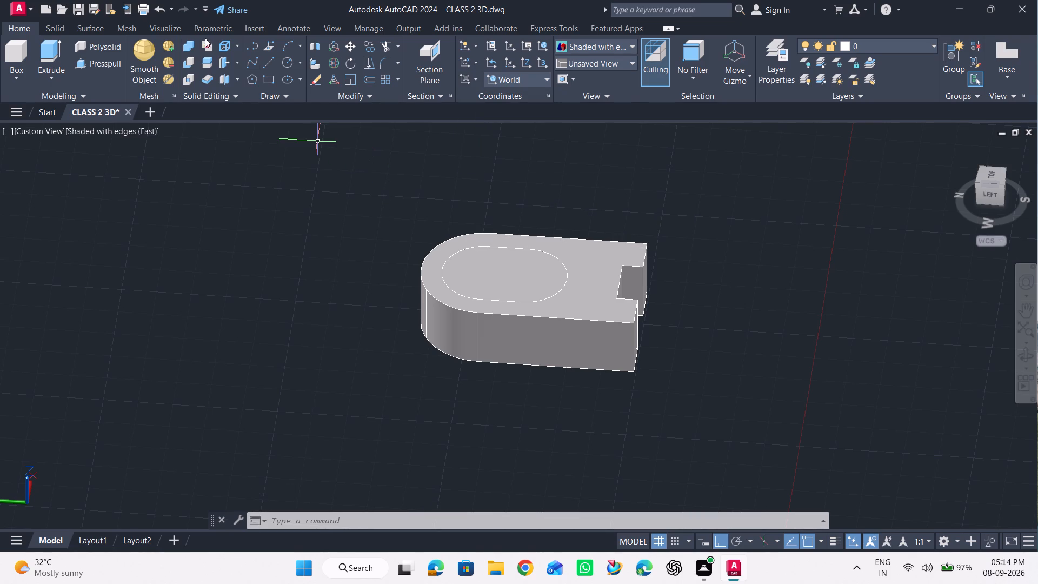
Subtract the slot-shaped solid from the notched outer body to cut the through slot.
left_click(188, 58)
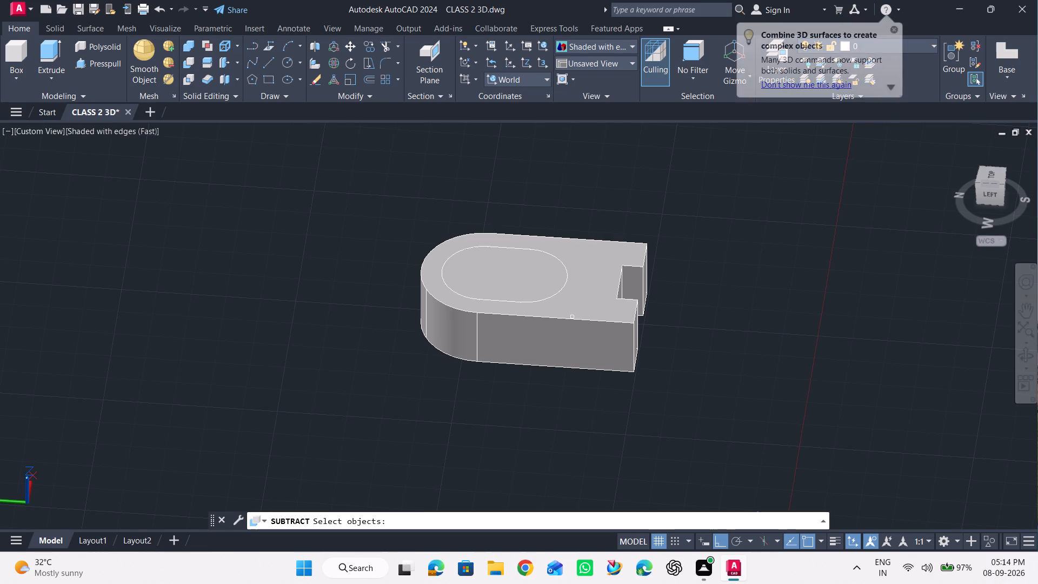
left_click(589, 310)
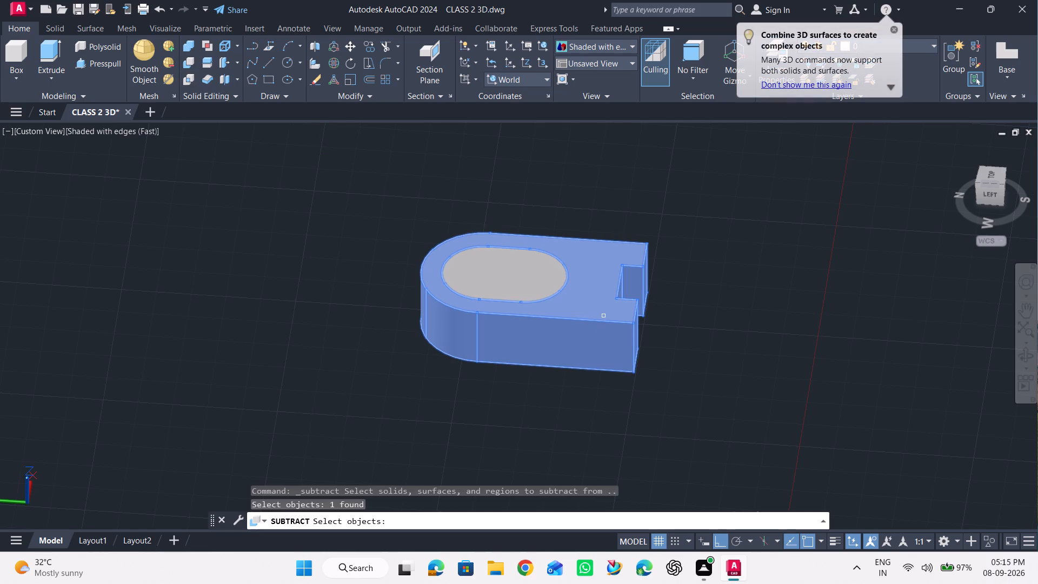
key("Return")
left_click(510, 282)
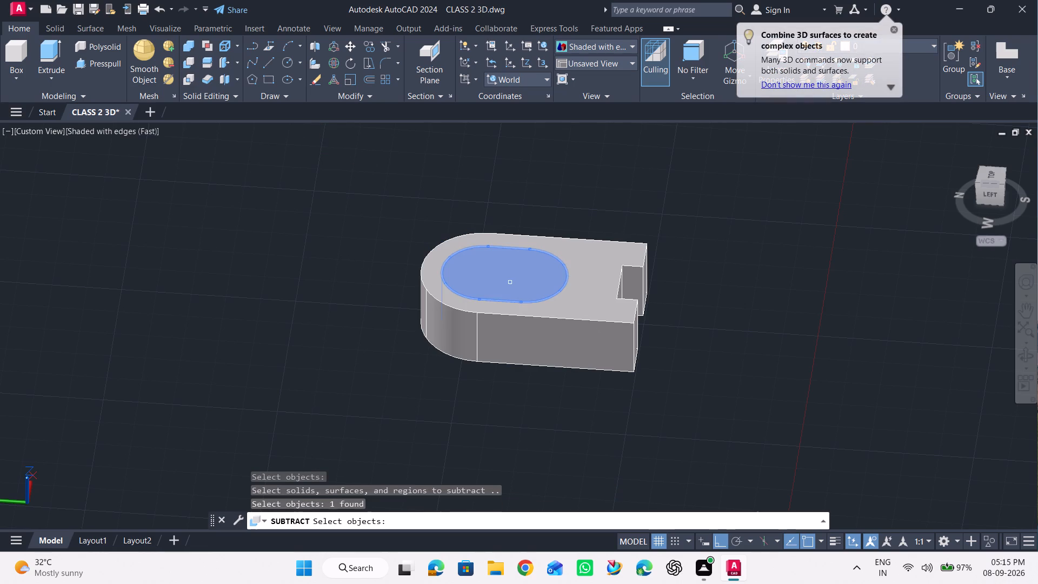
key("Return")
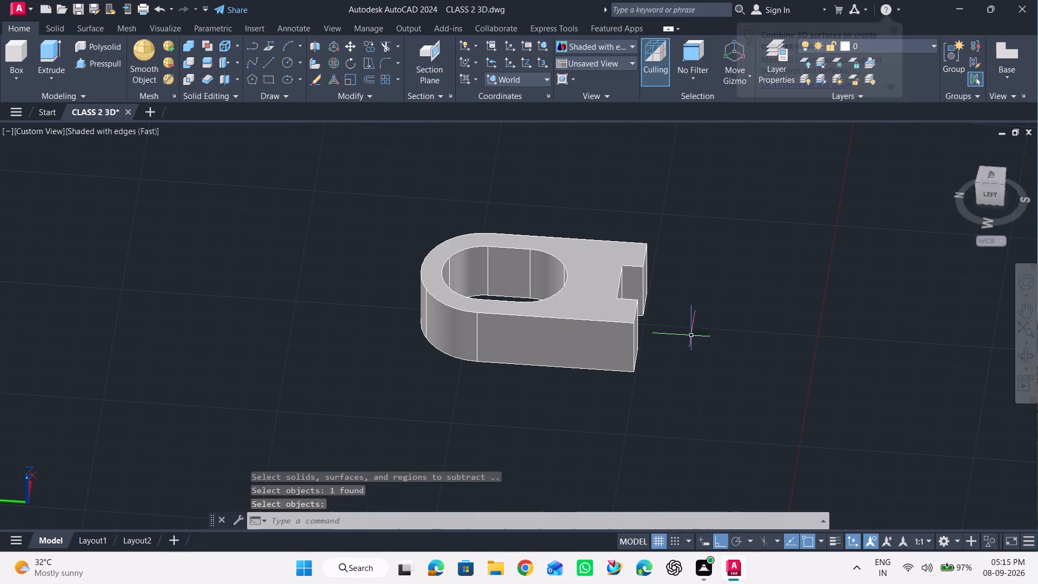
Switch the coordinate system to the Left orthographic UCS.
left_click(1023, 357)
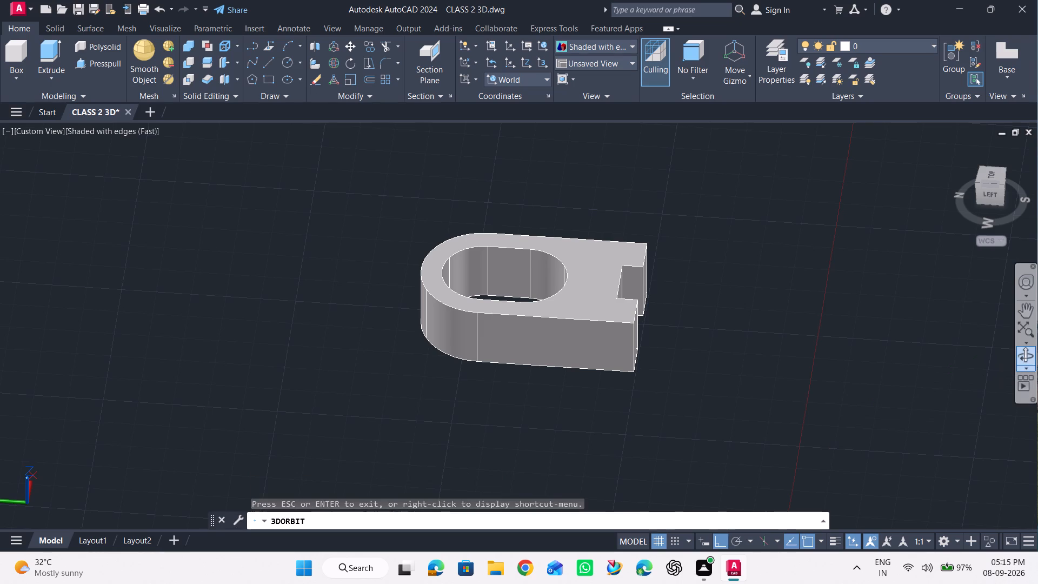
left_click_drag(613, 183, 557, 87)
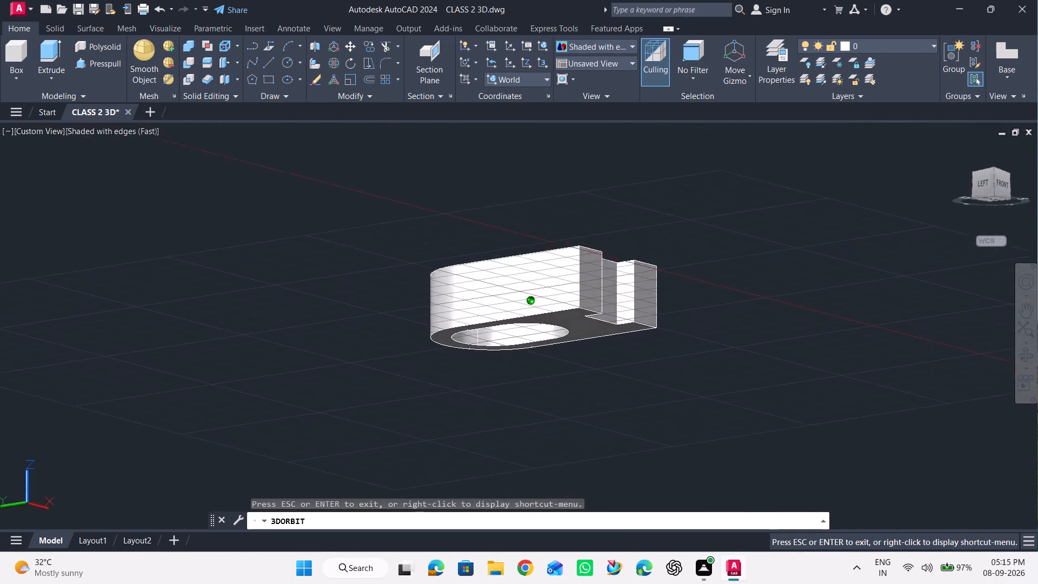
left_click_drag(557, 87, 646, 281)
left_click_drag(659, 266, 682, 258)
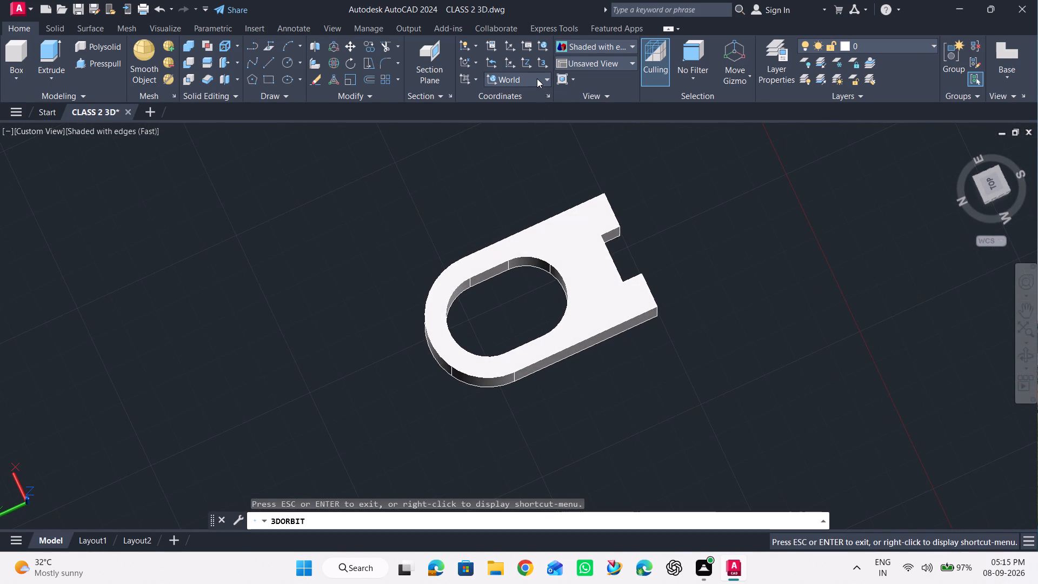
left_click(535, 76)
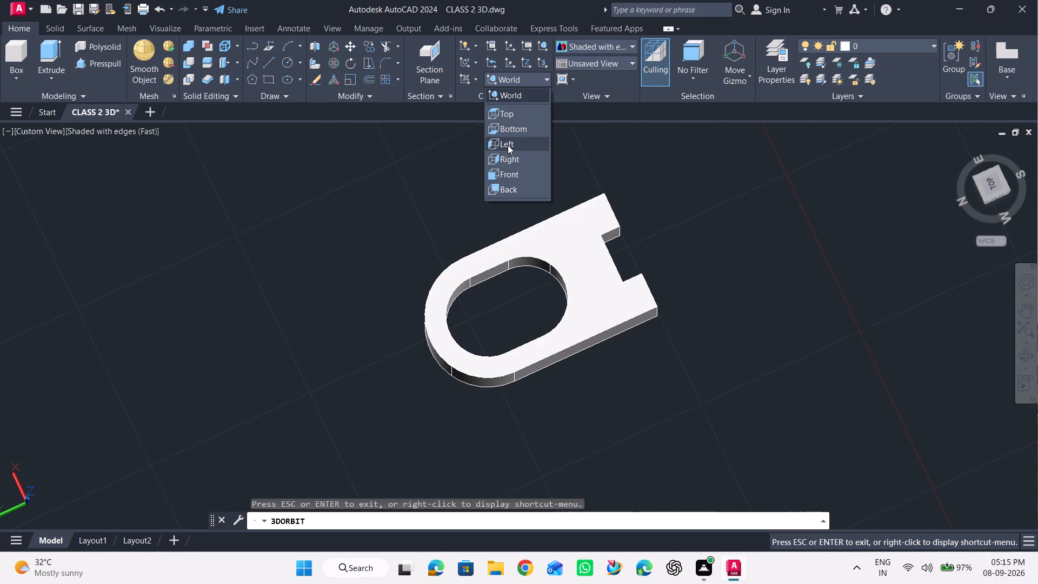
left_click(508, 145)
Examine the slotted, notched part in 3D from below, from its sides and face-on.
left_click_drag(477, 214, 491, 197)
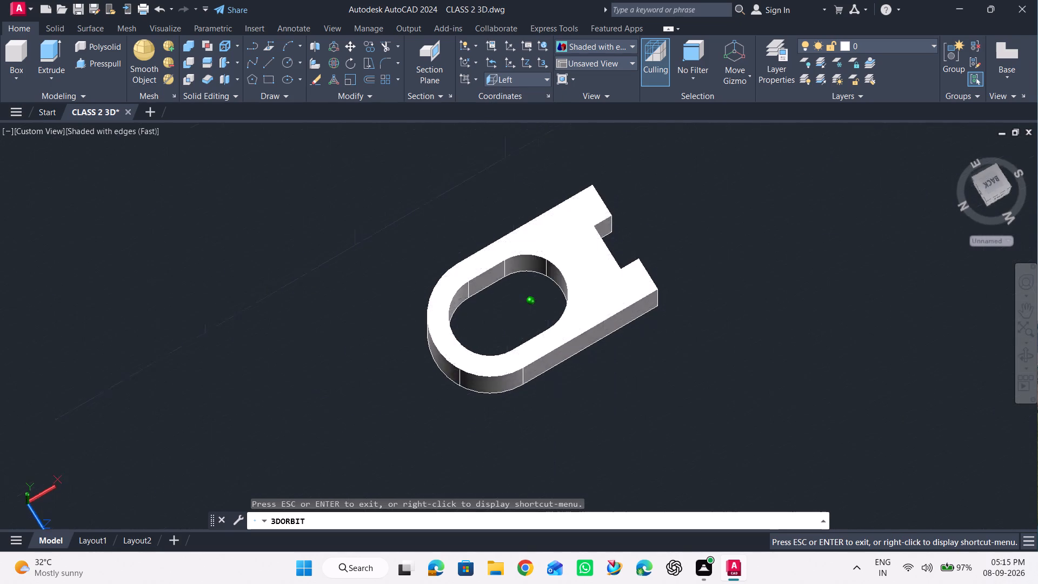
left_click_drag(491, 197, 688, 25)
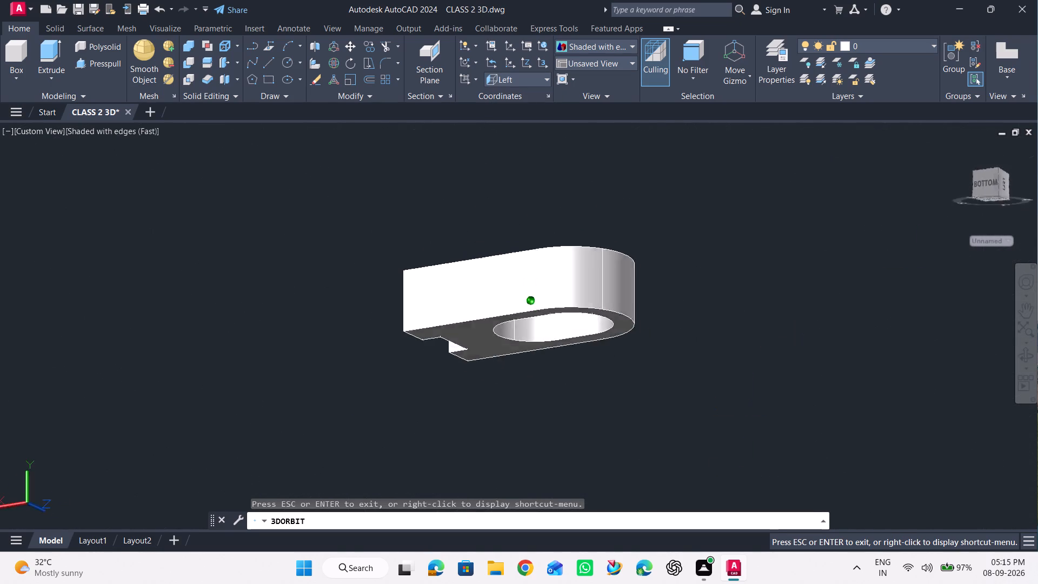
left_click_drag(688, 25, 567, 0)
left_click_drag(616, 283, 619, 190)
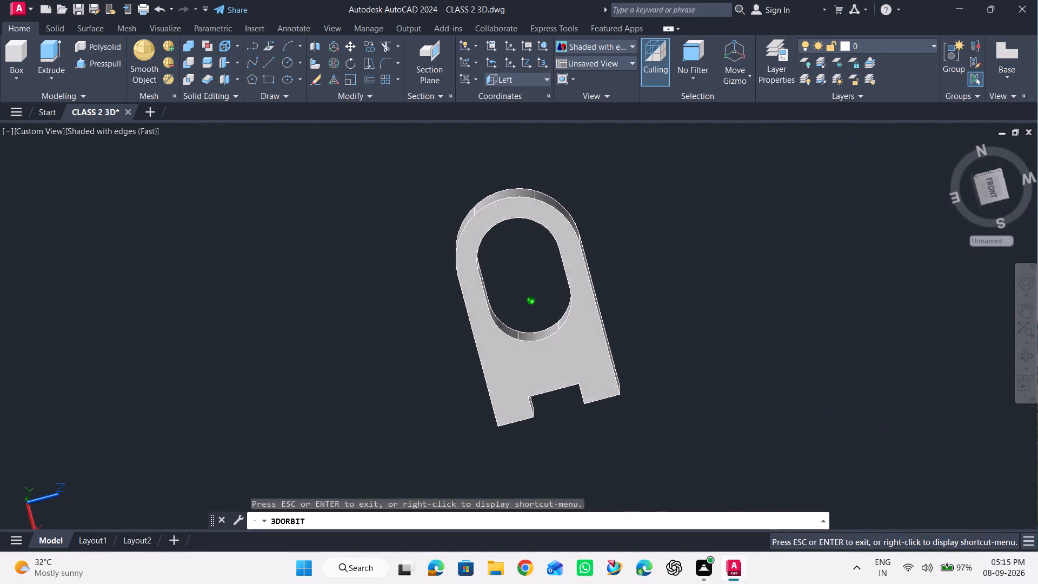
left_click_drag(619, 190, 627, 181)
left_click_drag(714, 340, 719, 361)
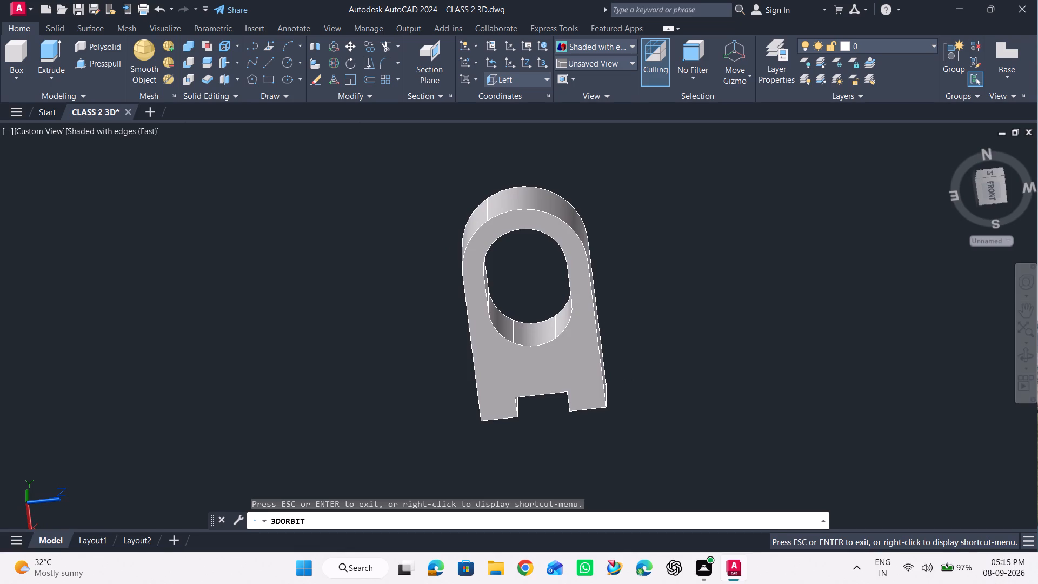
left_click_drag(611, 246, 639, 224)
left_click_drag(672, 375, 655, 344)
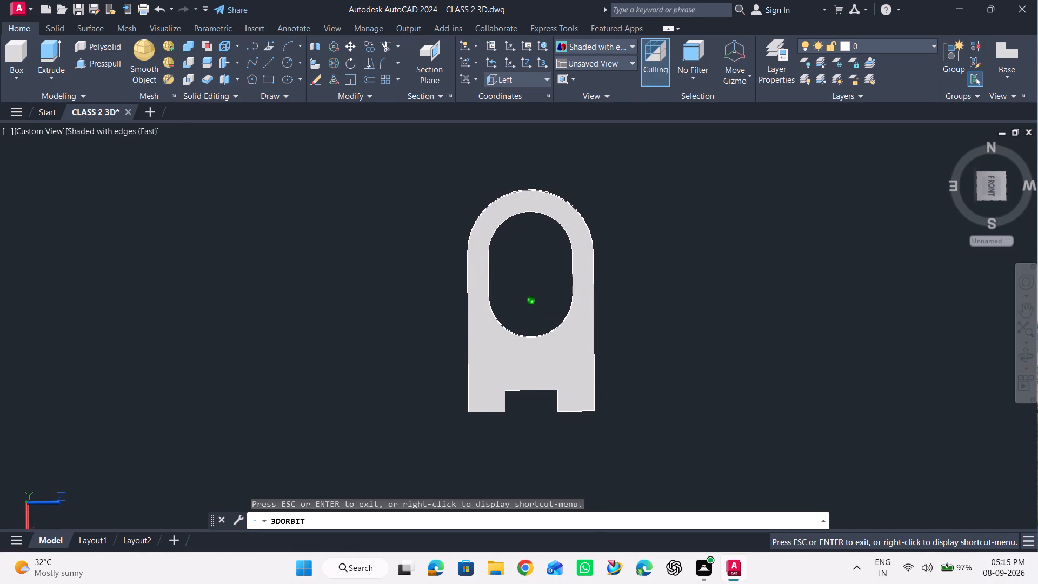
left_click_drag(661, 391, 648, 390)
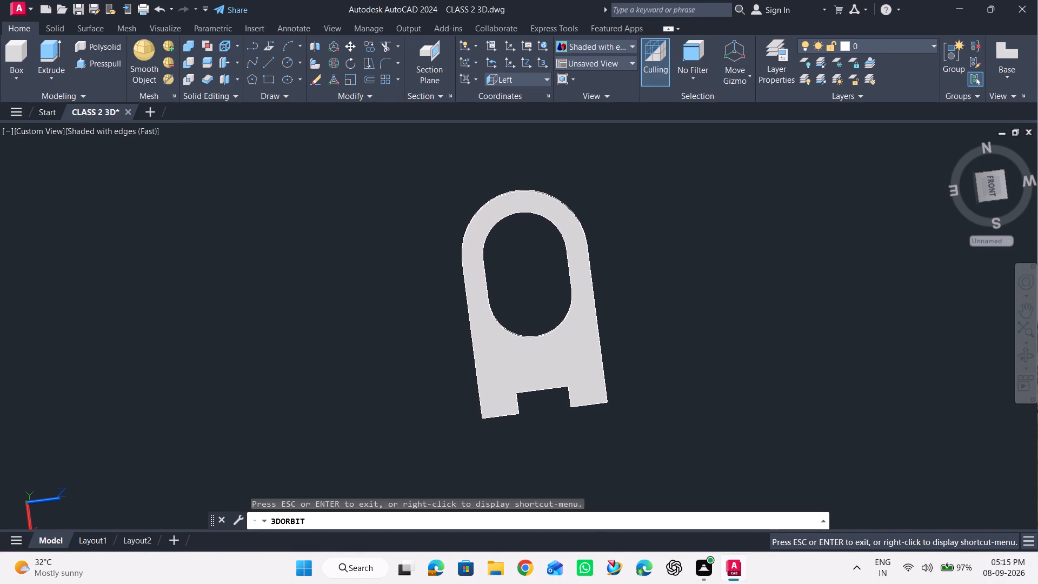
Switch the coordinate system to the Top orthographic UCS.
left_click(531, 76)
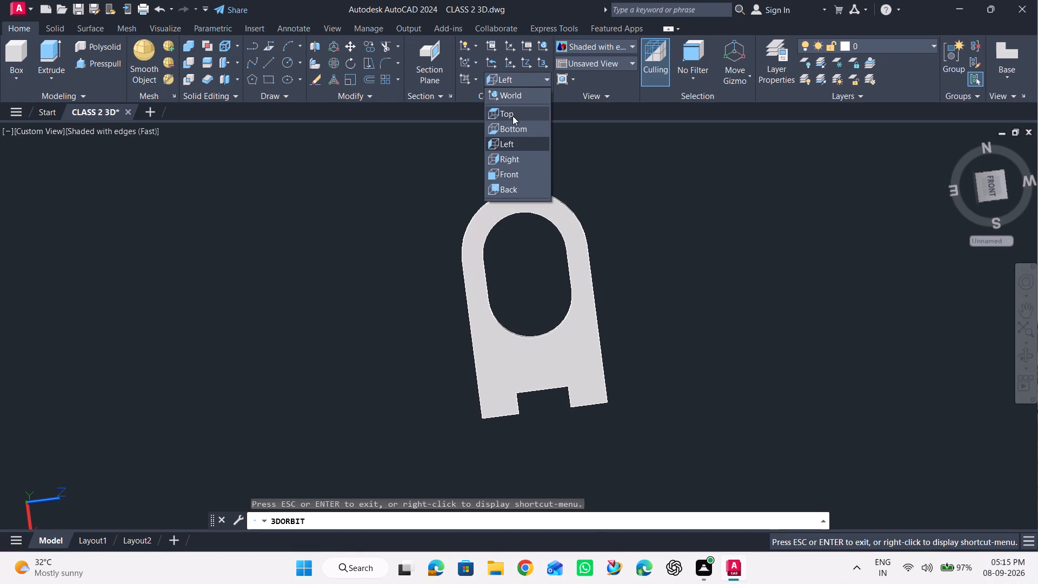
left_click(513, 116)
left_click(523, 81)
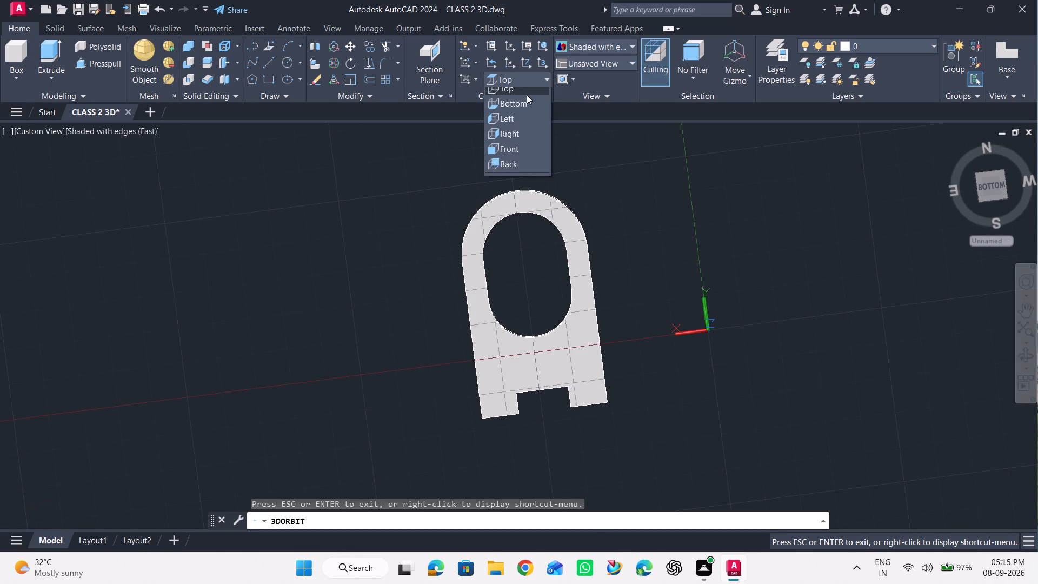
left_click(527, 95)
left_click_drag(663, 278, 653, 299)
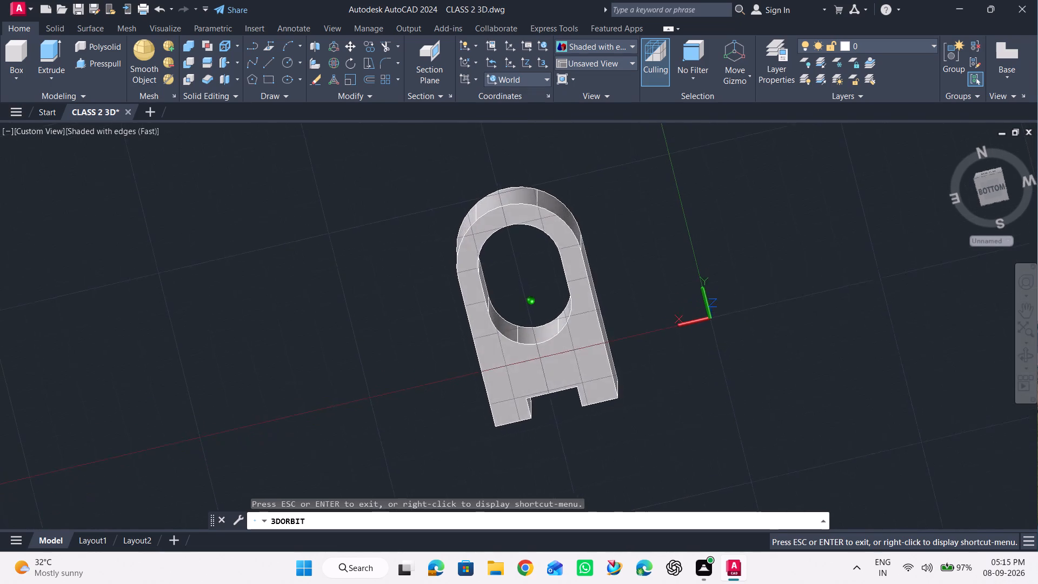
left_click_drag(653, 299, 660, 319)
left_click(658, 322)
key("Return")
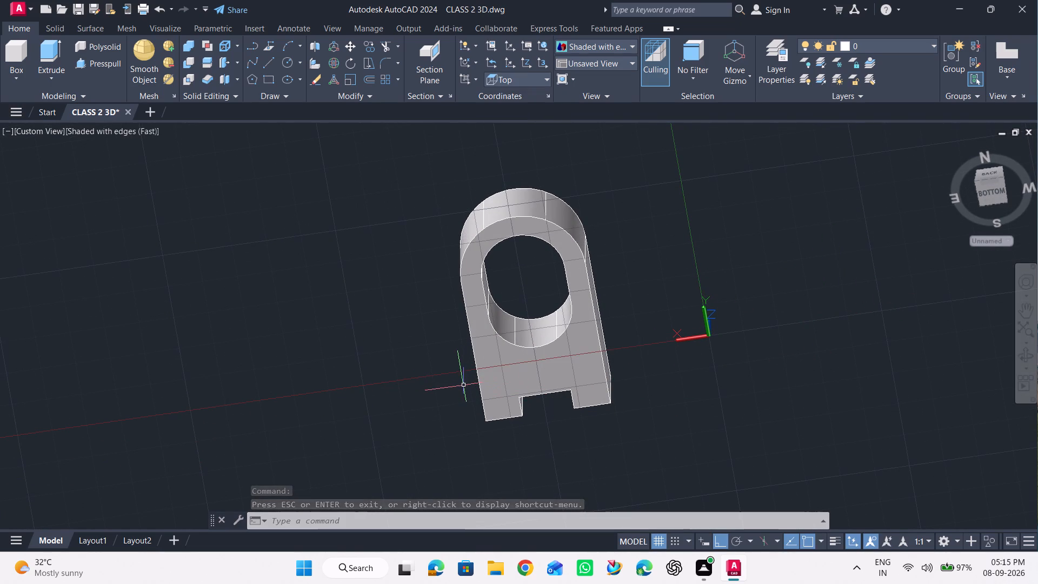
Examine the part's through slot and end notch from several angles above and below in 3D.
scroll(456, 402, "down", 1)
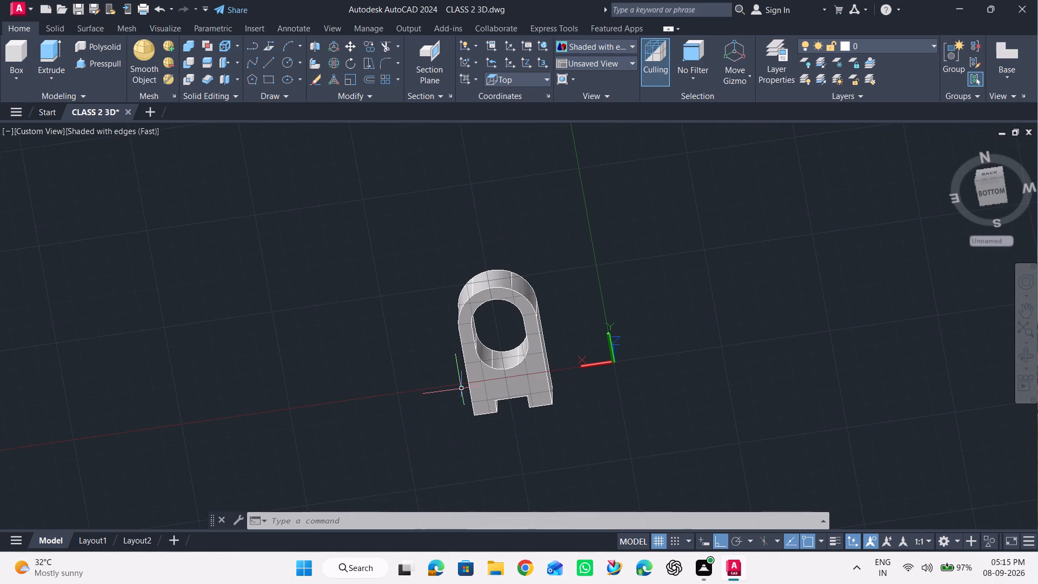
left_click(1026, 357)
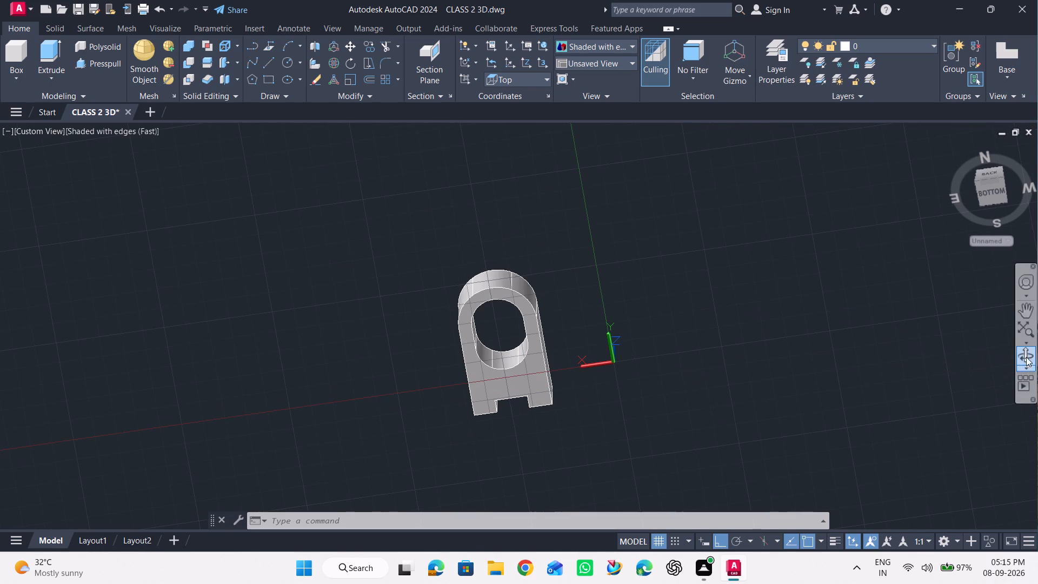
left_click_drag(851, 424, 771, 421)
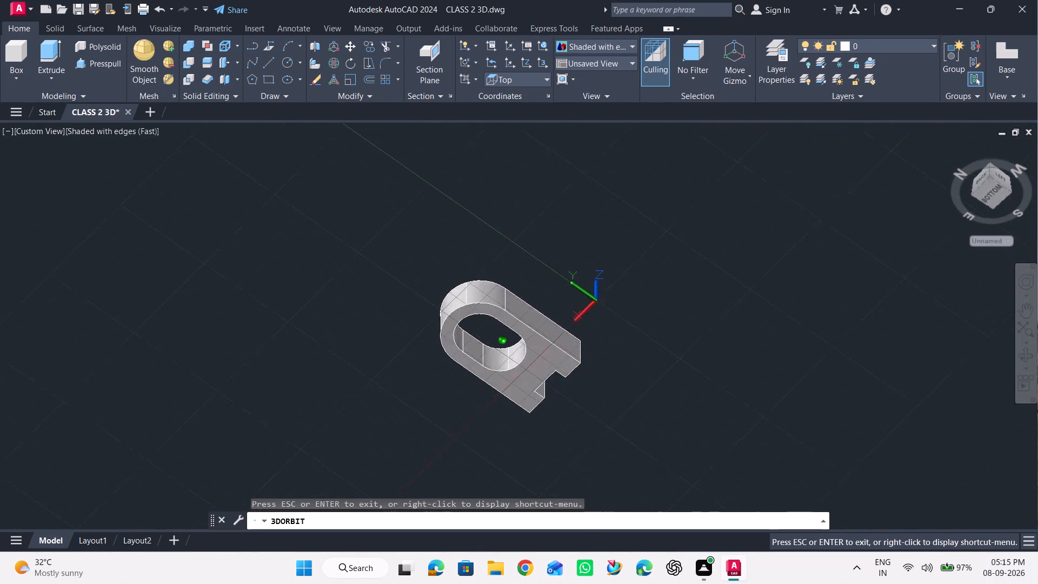
left_click_drag(771, 421, 603, 583)
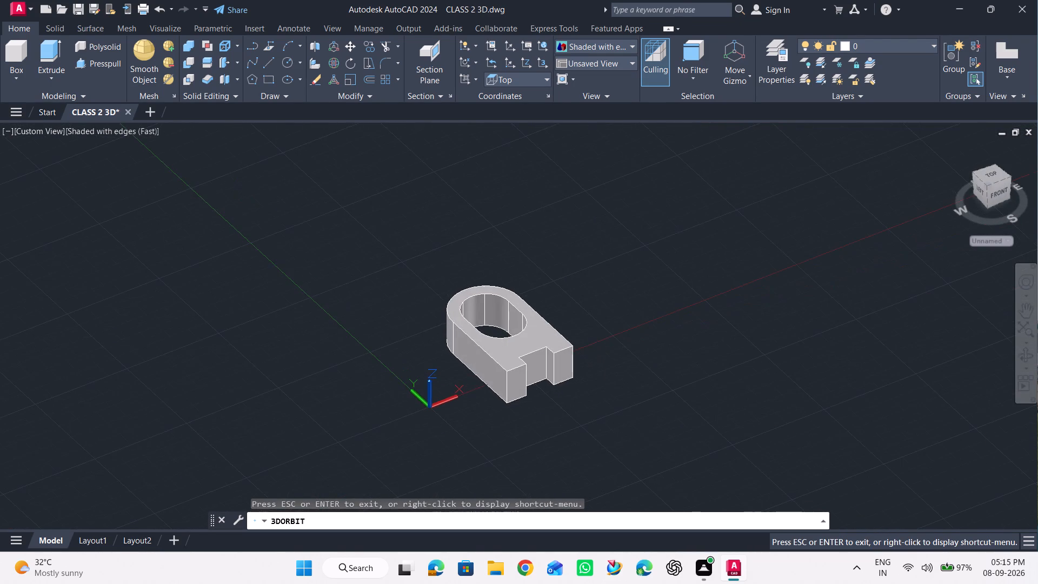
left_click_drag(651, 298, 762, 350)
left_click_drag(631, 278, 660, 270)
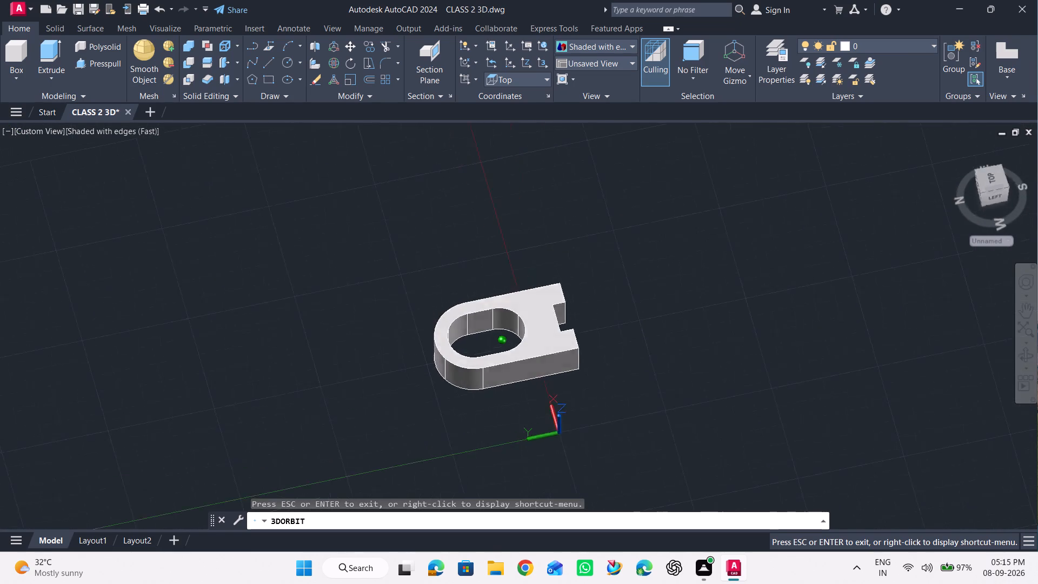
left_click_drag(660, 270, 507, 260)
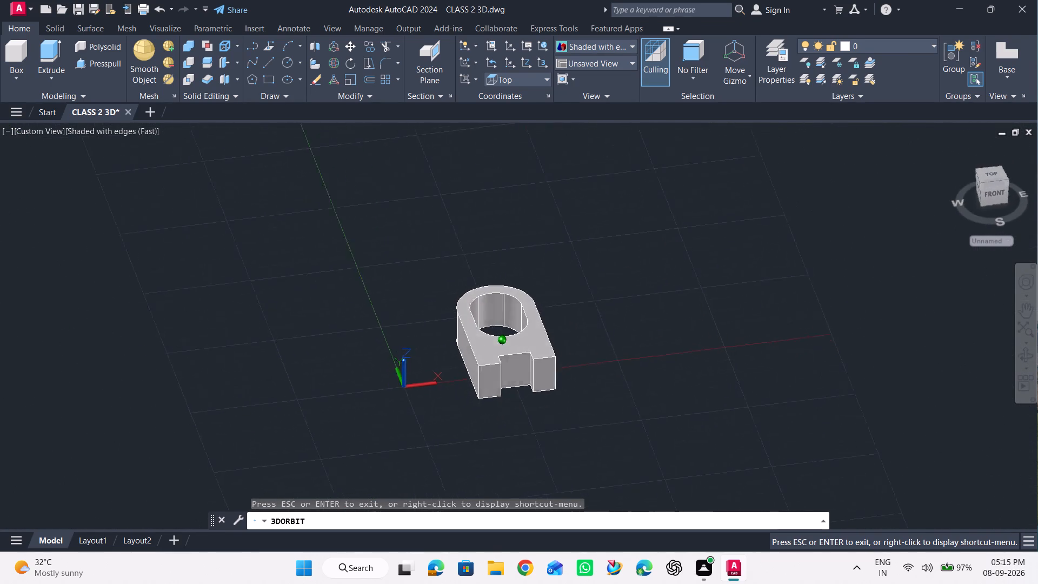
left_click_drag(507, 260, 536, 295)
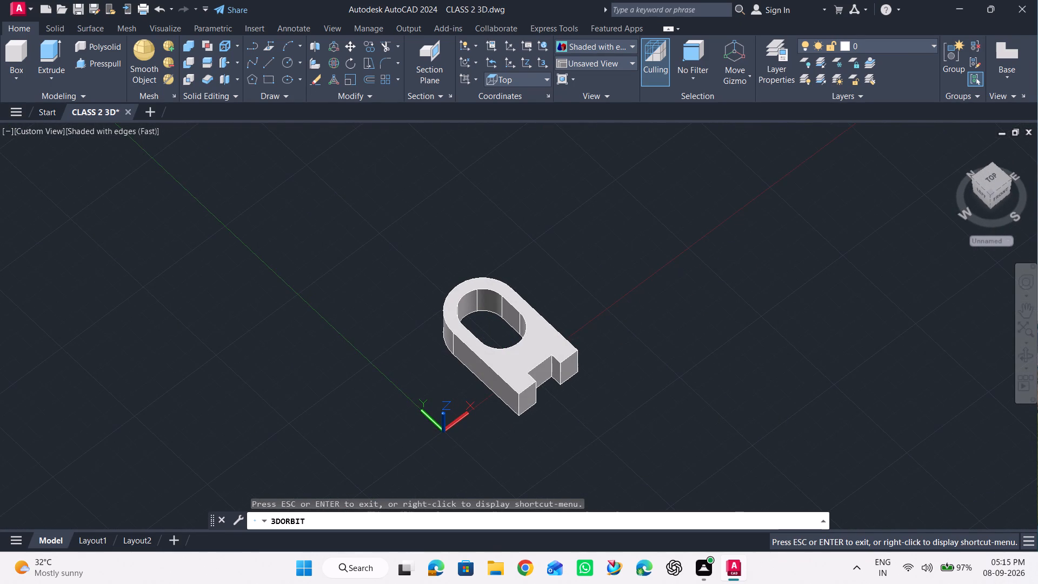
key("Escape")
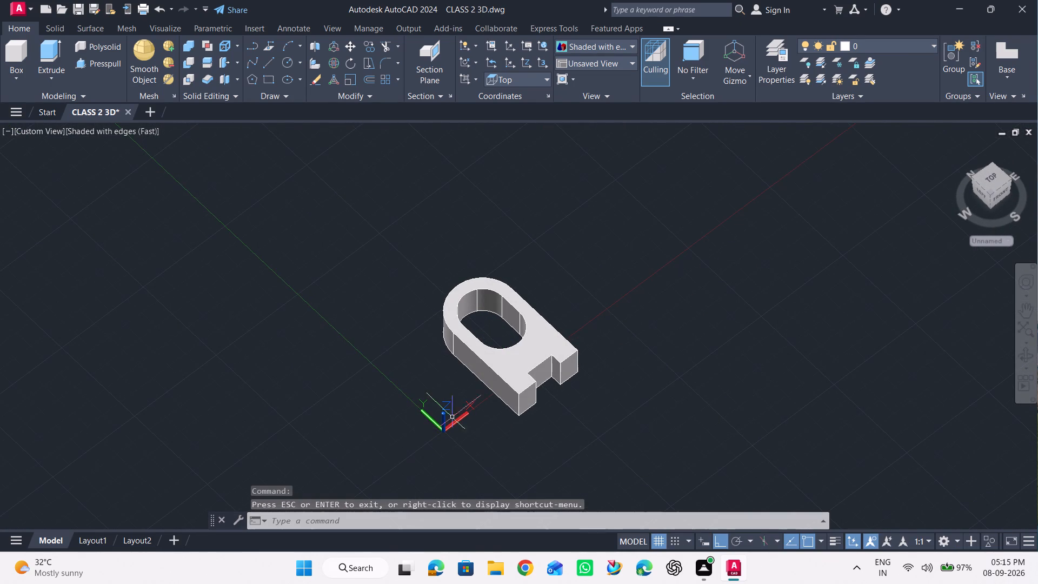
Erase the slotted solid together with the profile's long side line and the notch lines.
left_click_drag(669, 271, 650, 271)
left_click(395, 348)
key("Delete")
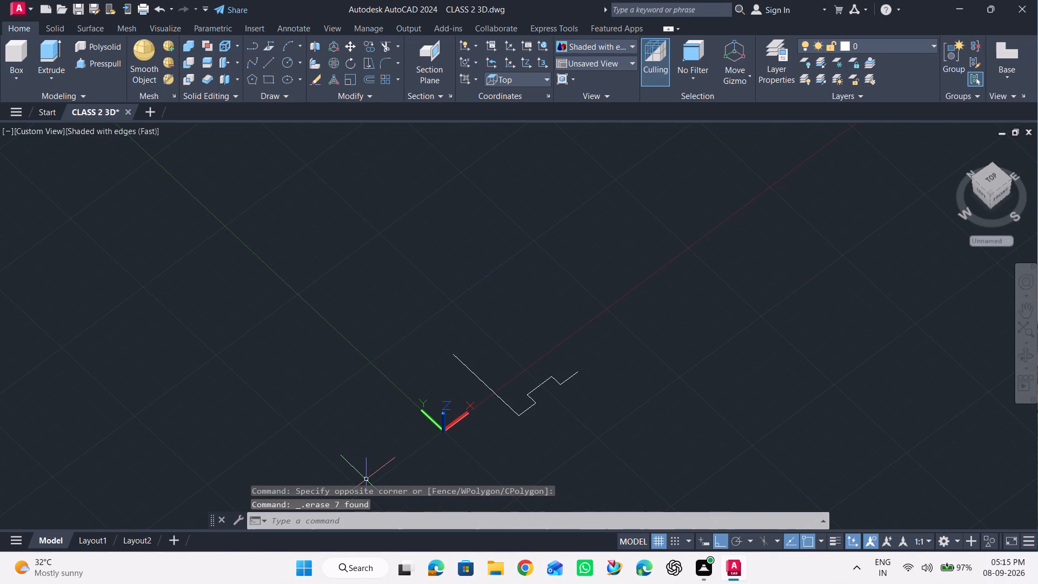
left_click_drag(643, 348, 584, 356)
left_click(375, 396)
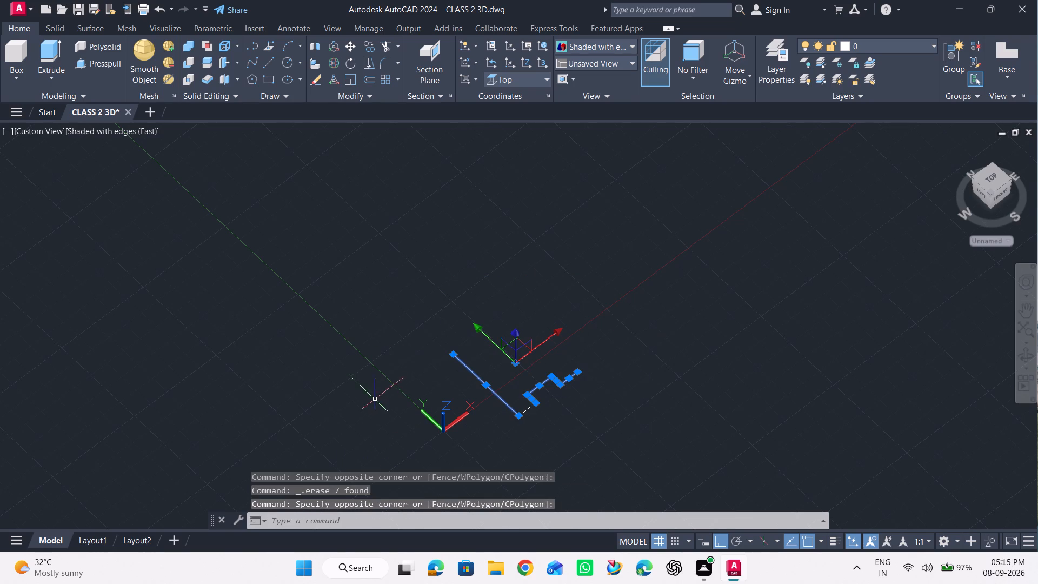
key("Delete")
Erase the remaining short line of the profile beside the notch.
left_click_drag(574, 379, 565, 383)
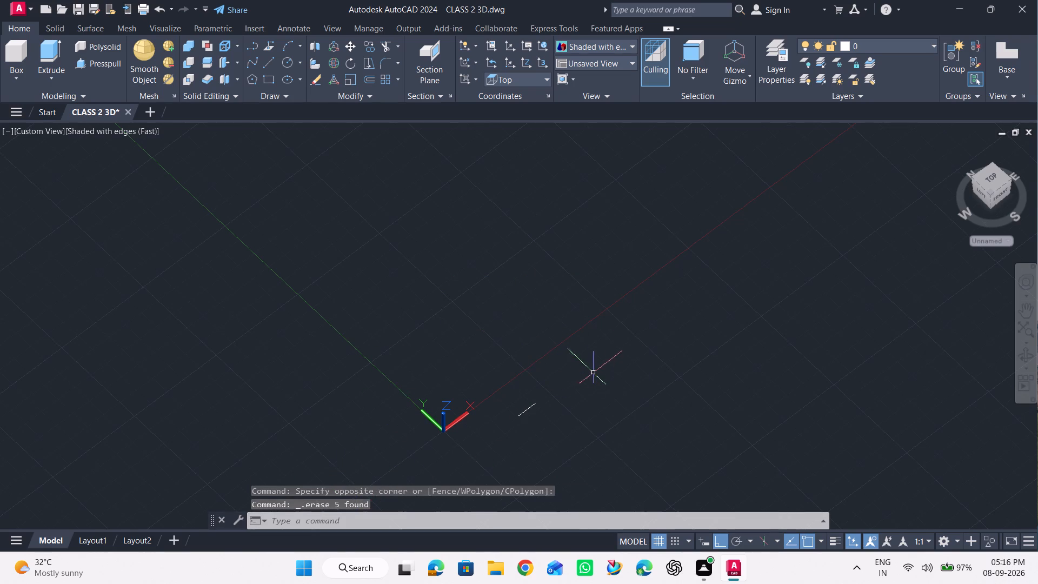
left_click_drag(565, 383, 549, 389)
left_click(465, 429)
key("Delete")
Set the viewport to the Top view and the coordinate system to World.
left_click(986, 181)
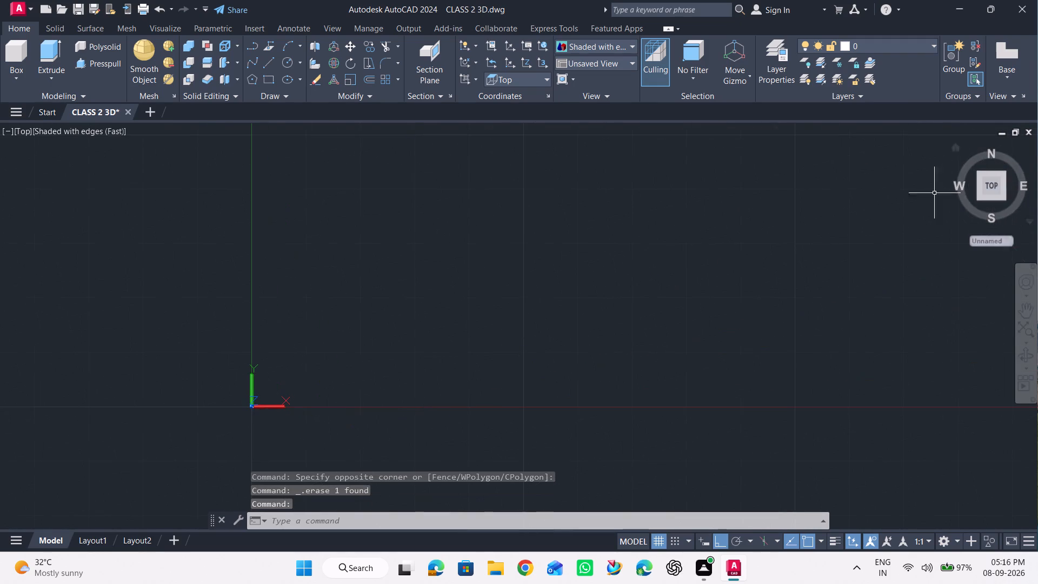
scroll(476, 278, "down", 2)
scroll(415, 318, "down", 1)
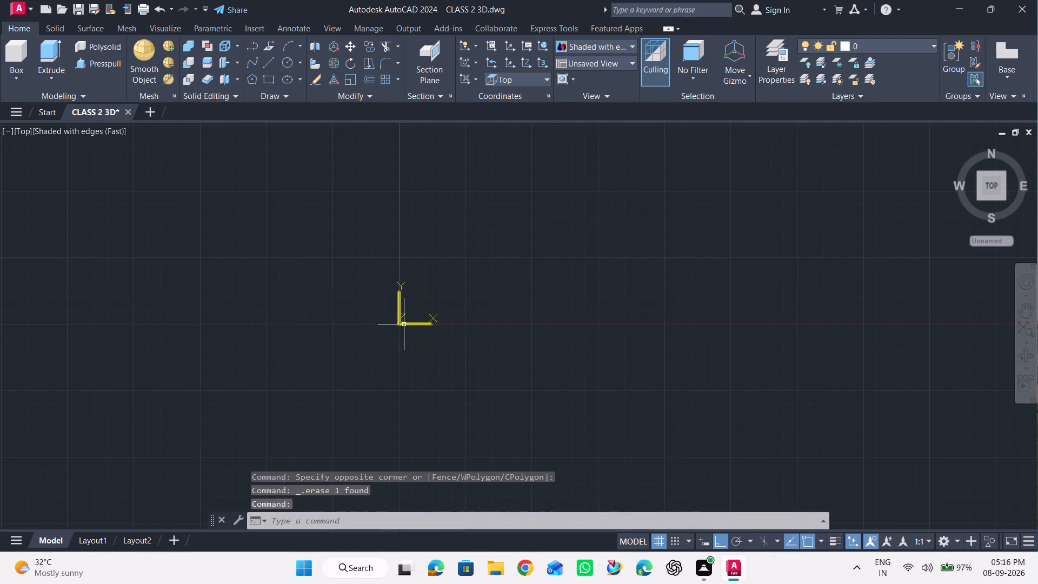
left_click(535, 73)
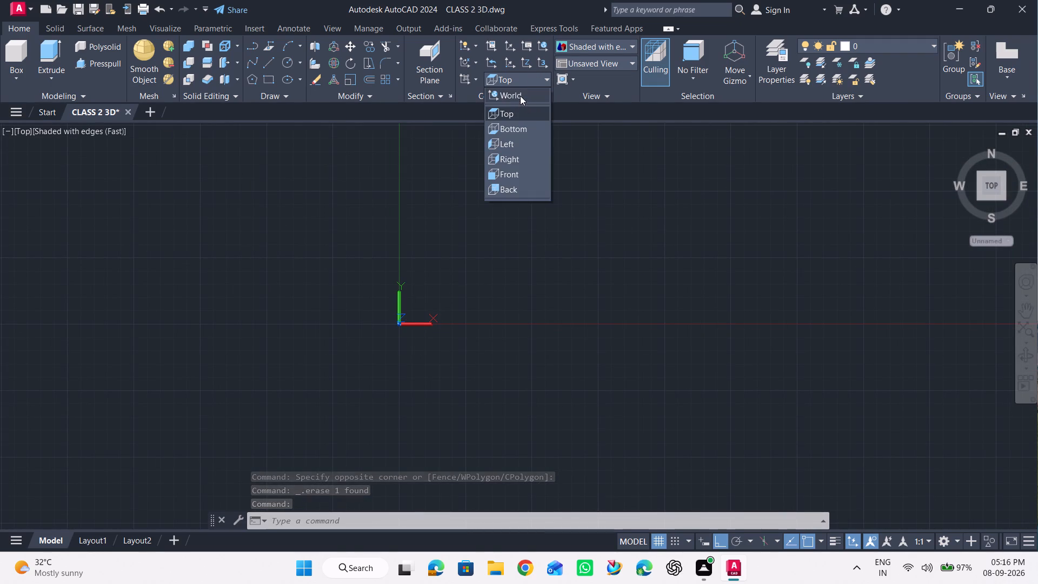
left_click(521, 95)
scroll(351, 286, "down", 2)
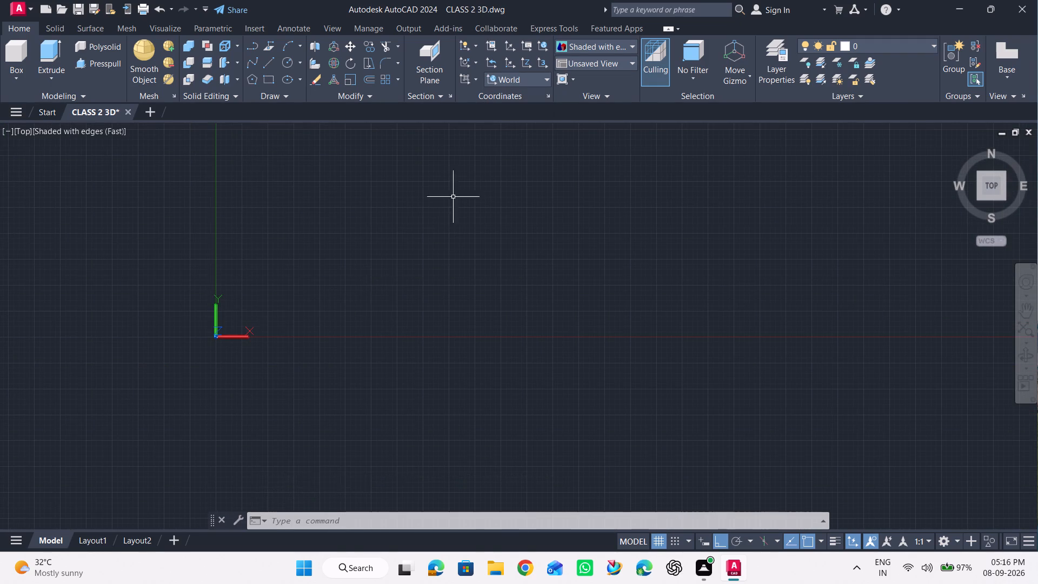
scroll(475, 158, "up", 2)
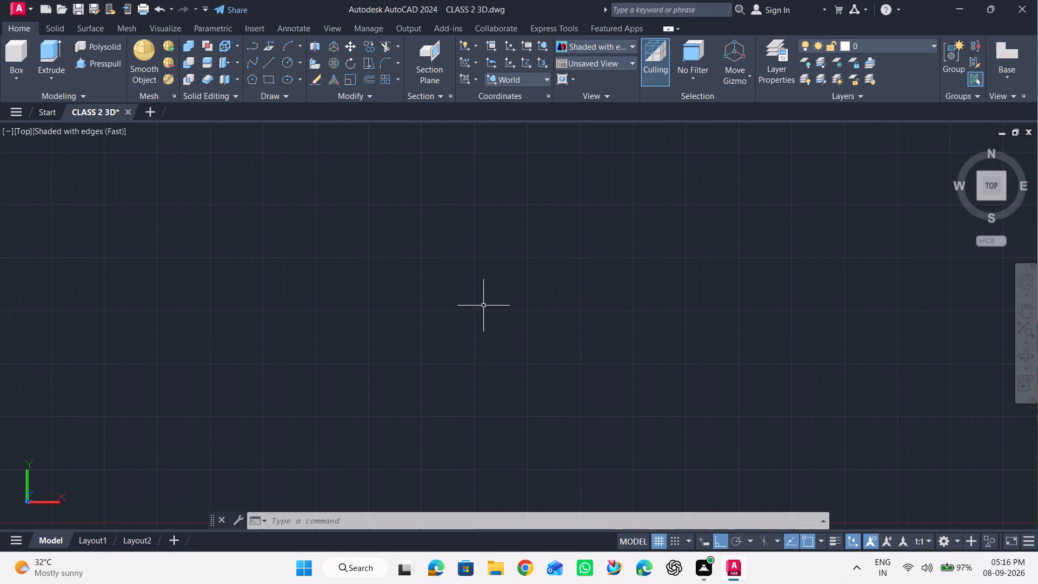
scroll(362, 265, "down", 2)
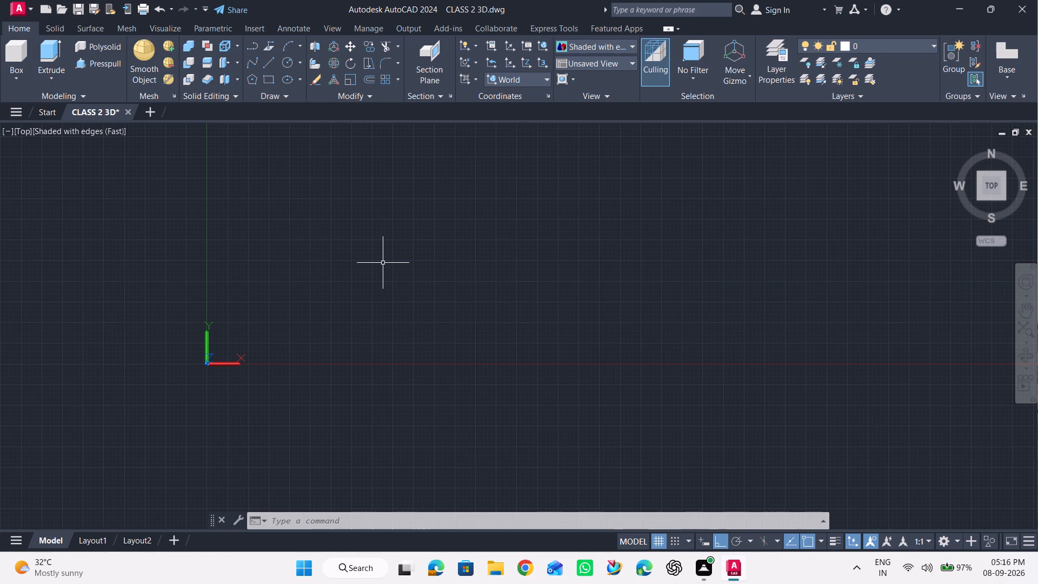
Undo the coordinate system and view changes and the erasures to restore the slotted solid and its profile lines.
key("d")
key("ctrl+z")
key("ctrl+z")
key("ctrl+z")
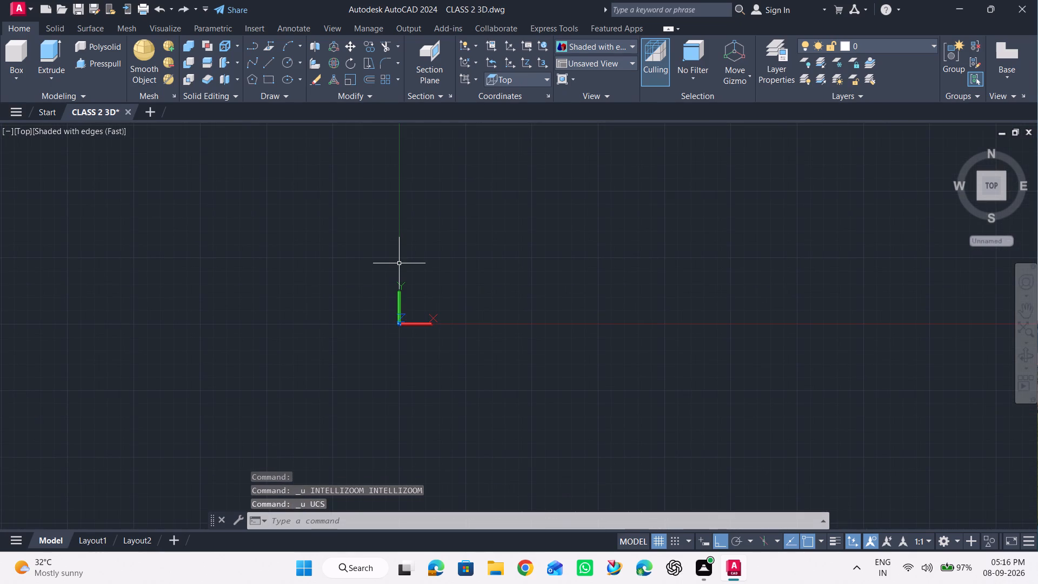
key("ctrl+z")
key("ctrl+z")
key("ctrl+z")
key("ctrl+z")
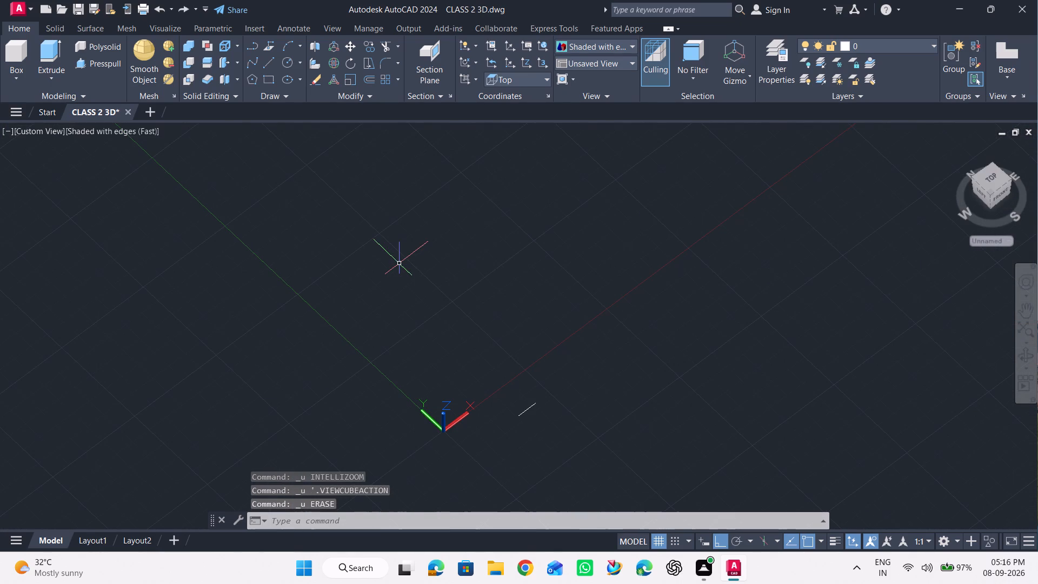
key("ctrl+z")
key("ctrl+z")
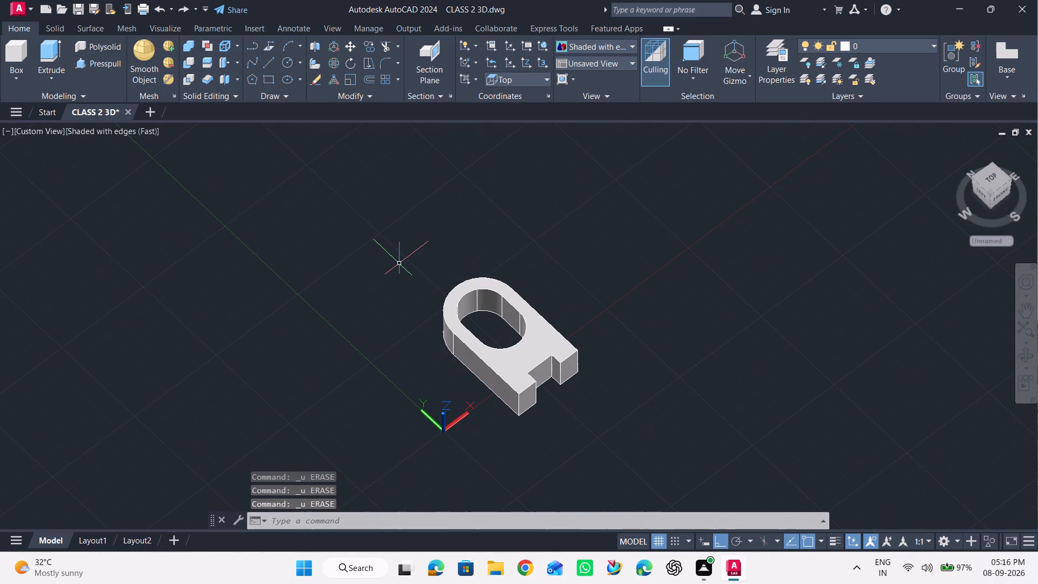
Undo the slot subtraction together with the orbit and visual style changes, back to the 2D Wireframe top view.
left_click(987, 172)
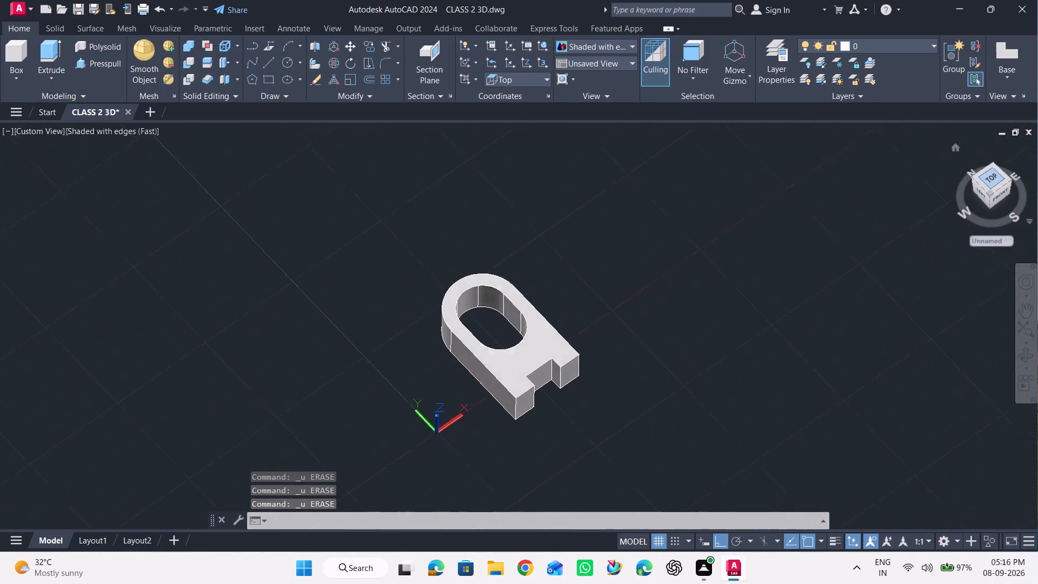
scroll(530, 217, "down", 2)
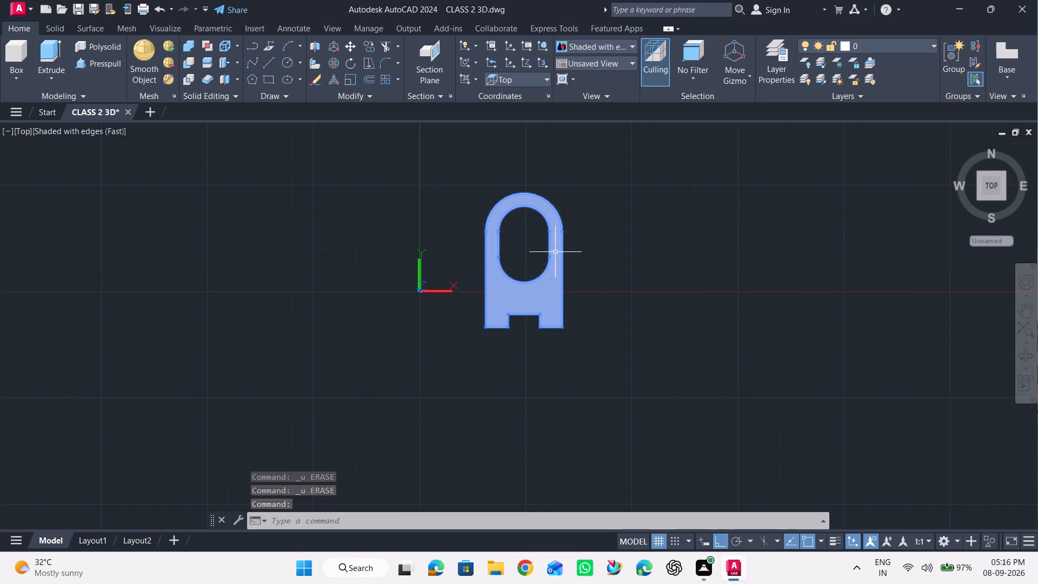
key("ctrl+z")
key("ctrl+z")
key("ctrl+z")
key("ctrl+z")
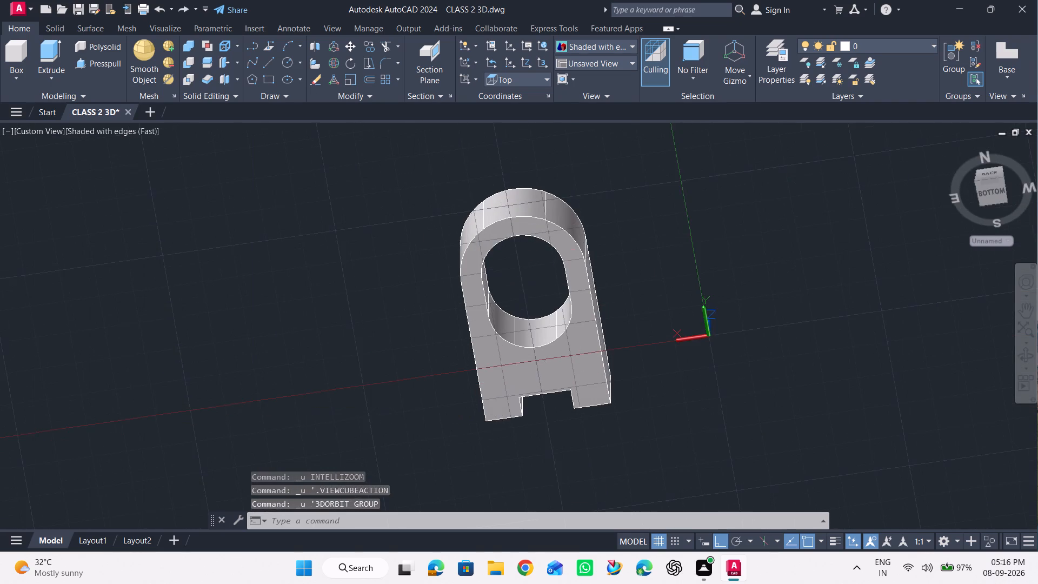
key("ctrl+z")
key("ctrl+z")
key("ctrl+z")
key("ctrl+z")
key("ctrl+z")
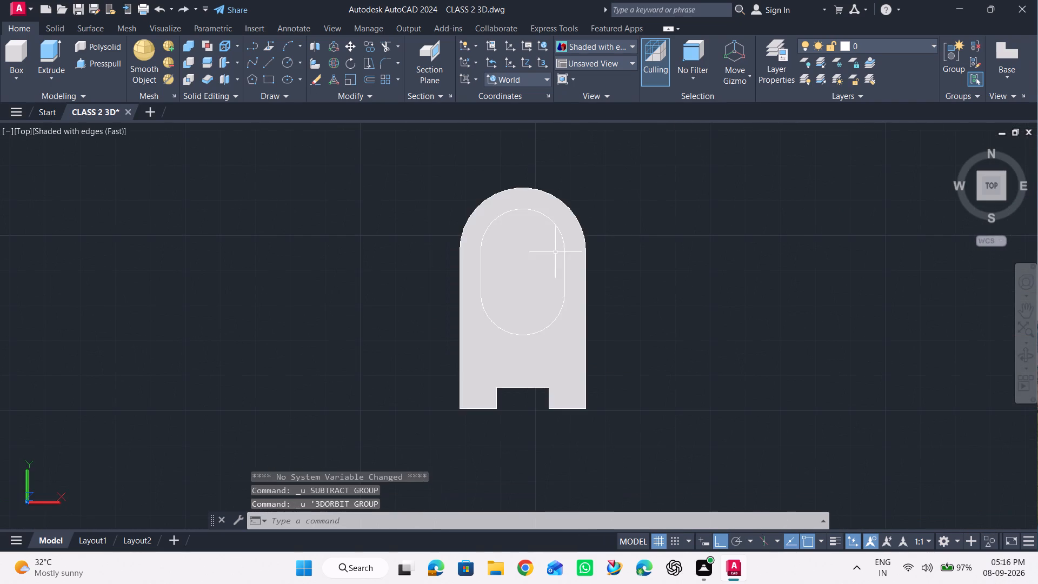
key("ctrl+z")
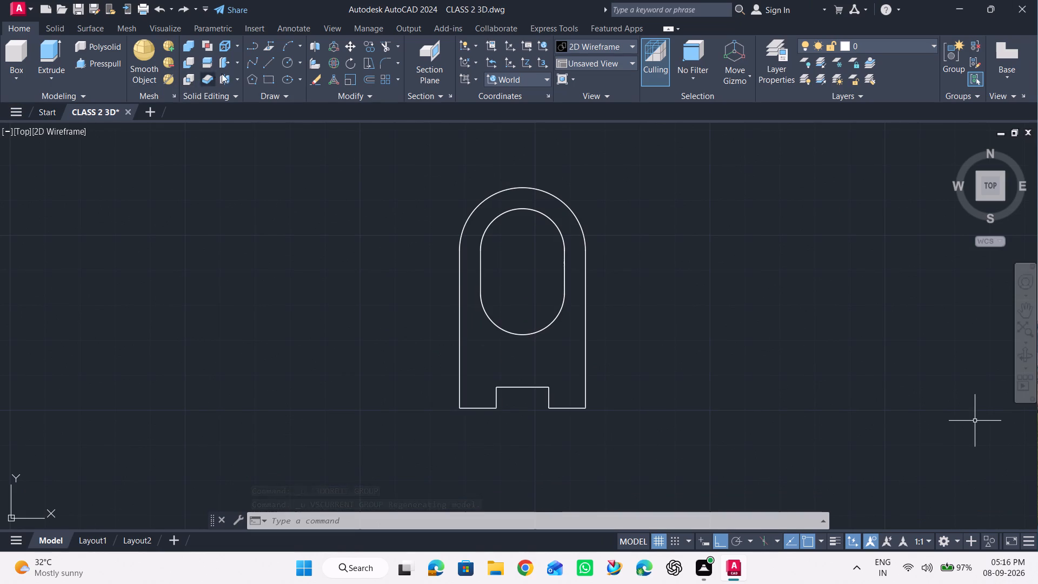
Draw a closed line outline of the notched end, going 15 up from the outer corner, across the full width, and back along the notch edges.
left_click(268, 67)
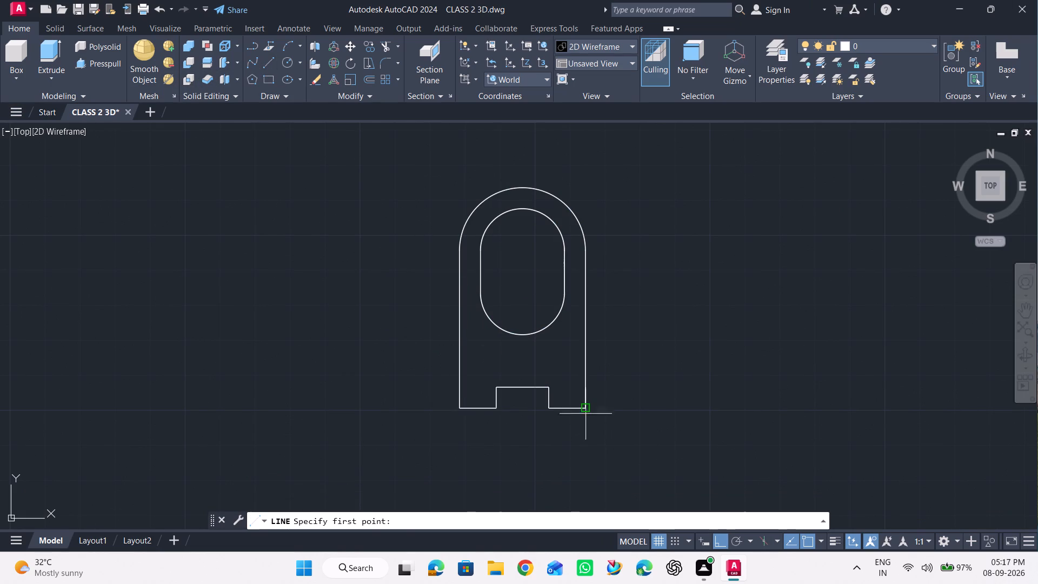
left_click(587, 406)
type("15")
key("Return")
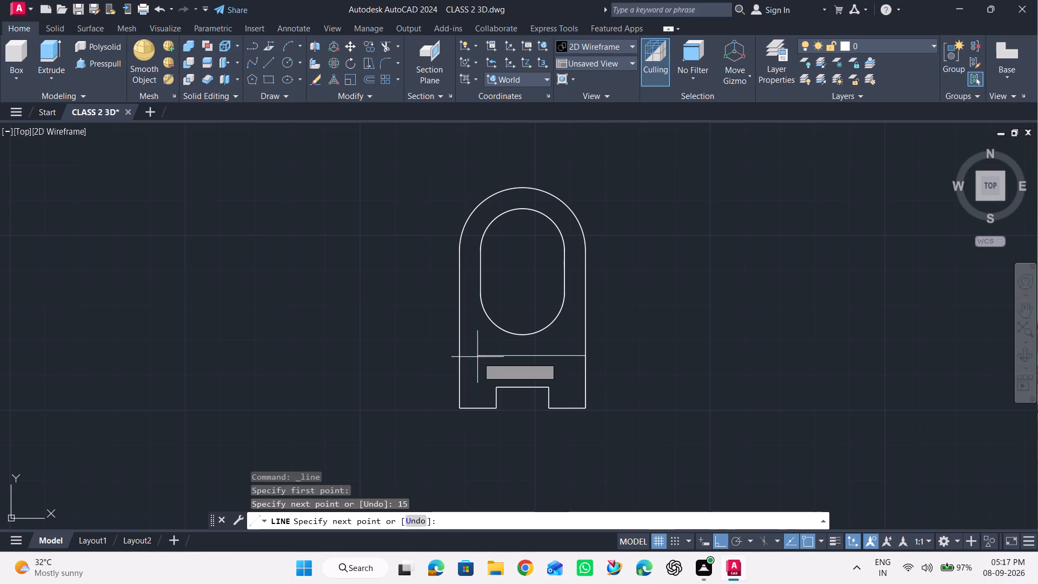
left_click(460, 357)
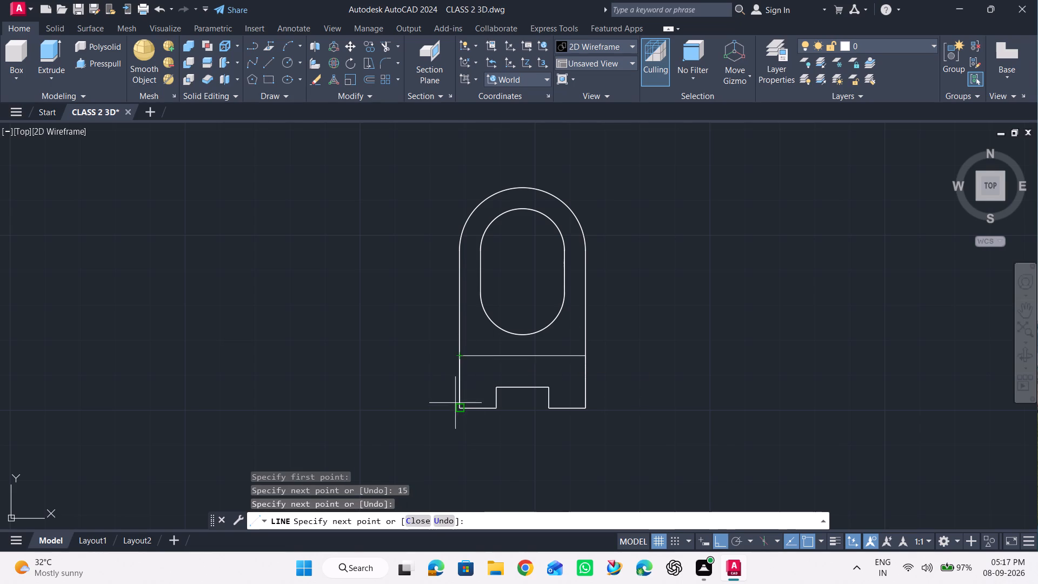
left_click(458, 408)
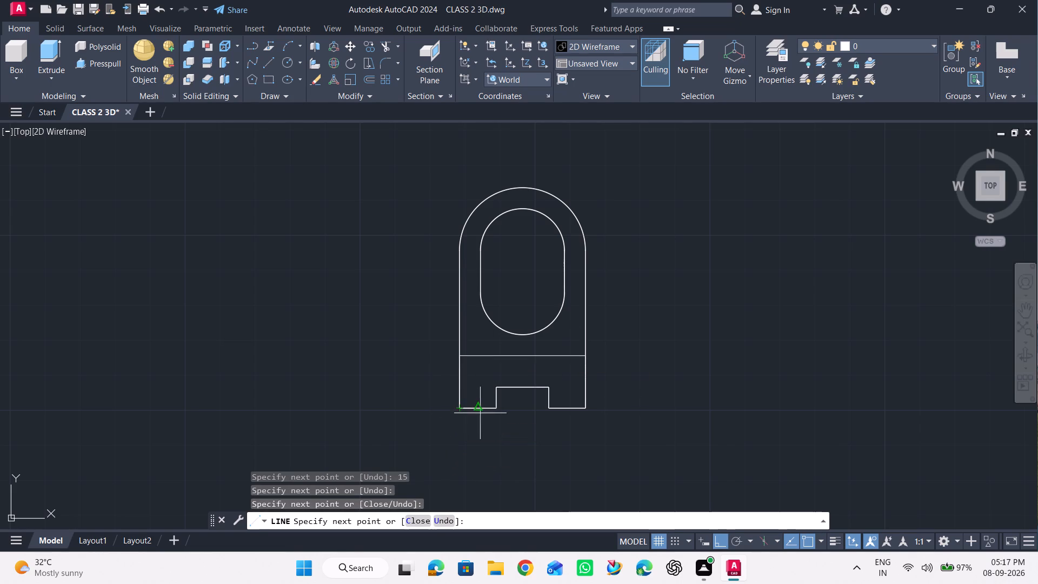
left_click(496, 412)
left_click(498, 385)
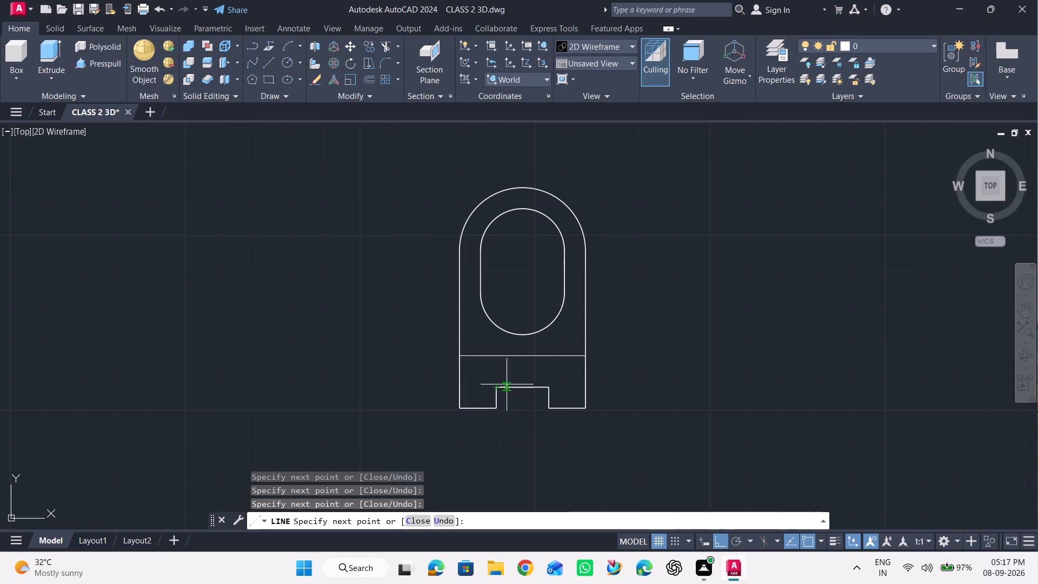
left_click(549, 389)
left_click(550, 410)
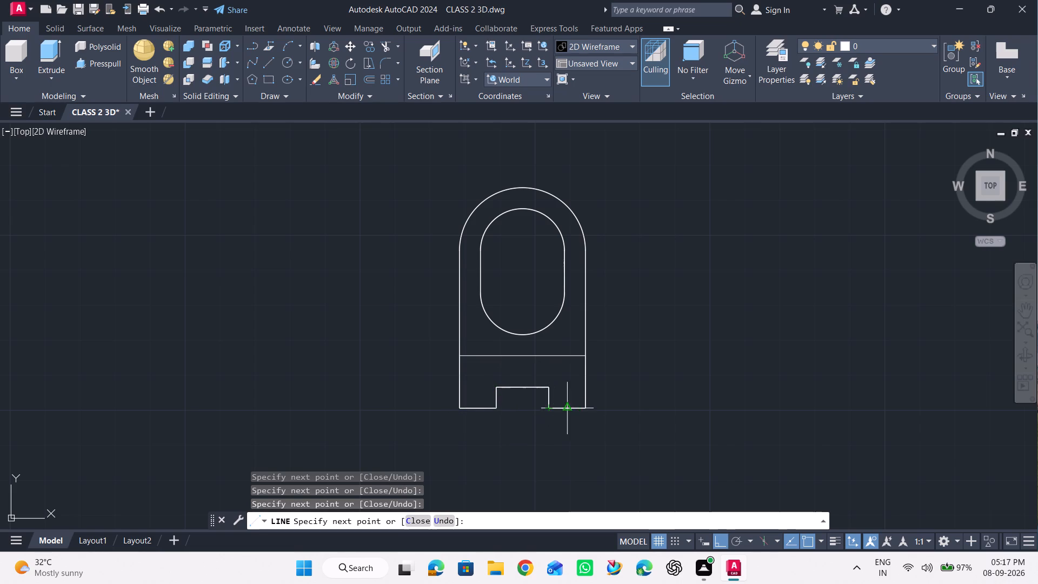
left_click(586, 411)
key("space")
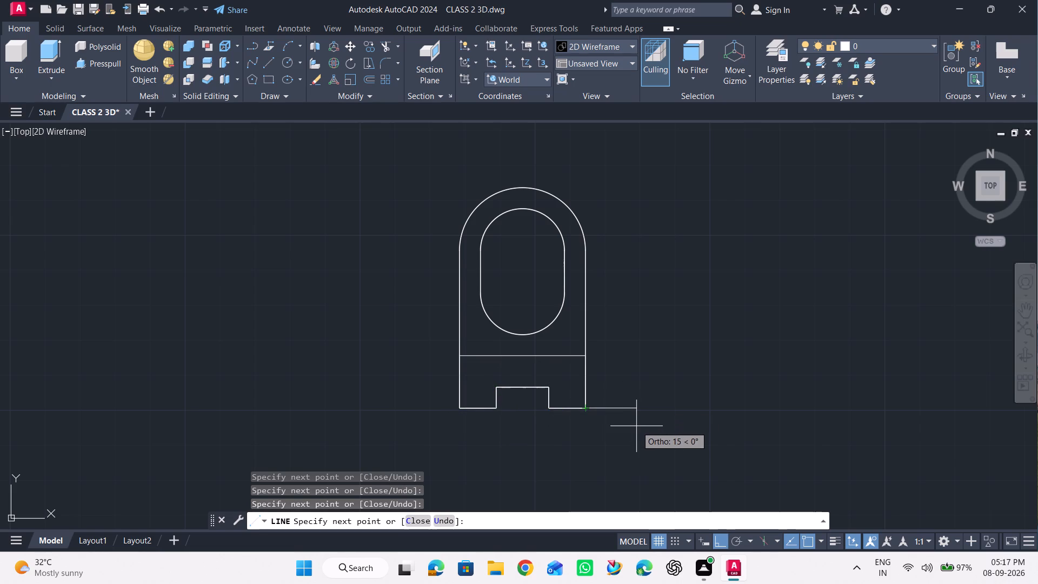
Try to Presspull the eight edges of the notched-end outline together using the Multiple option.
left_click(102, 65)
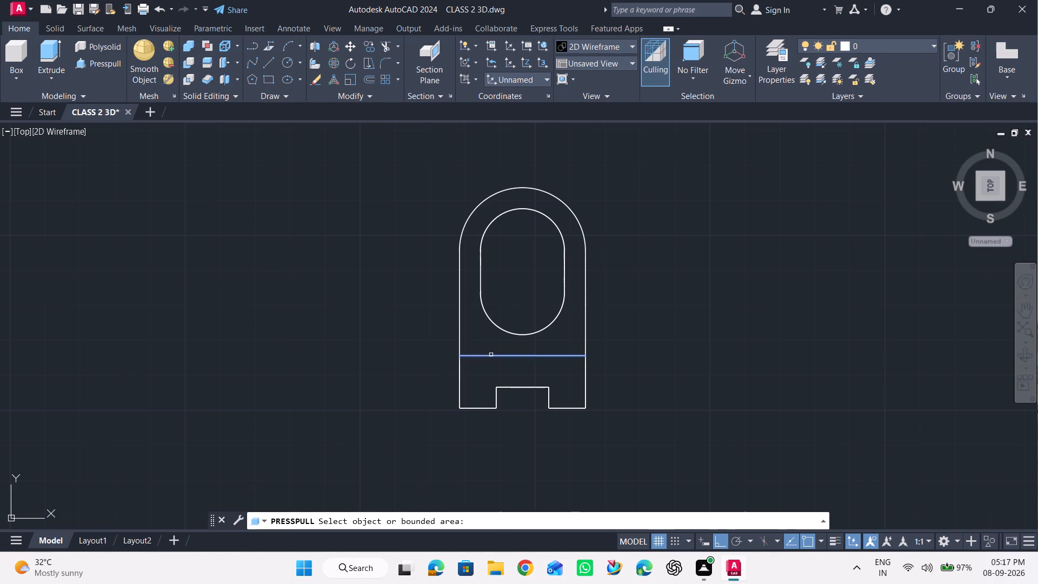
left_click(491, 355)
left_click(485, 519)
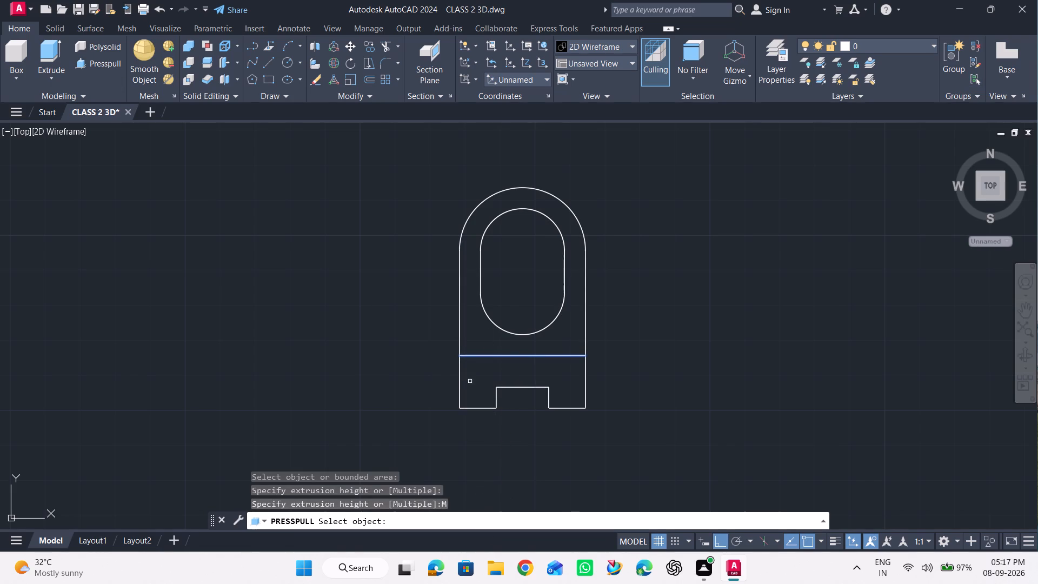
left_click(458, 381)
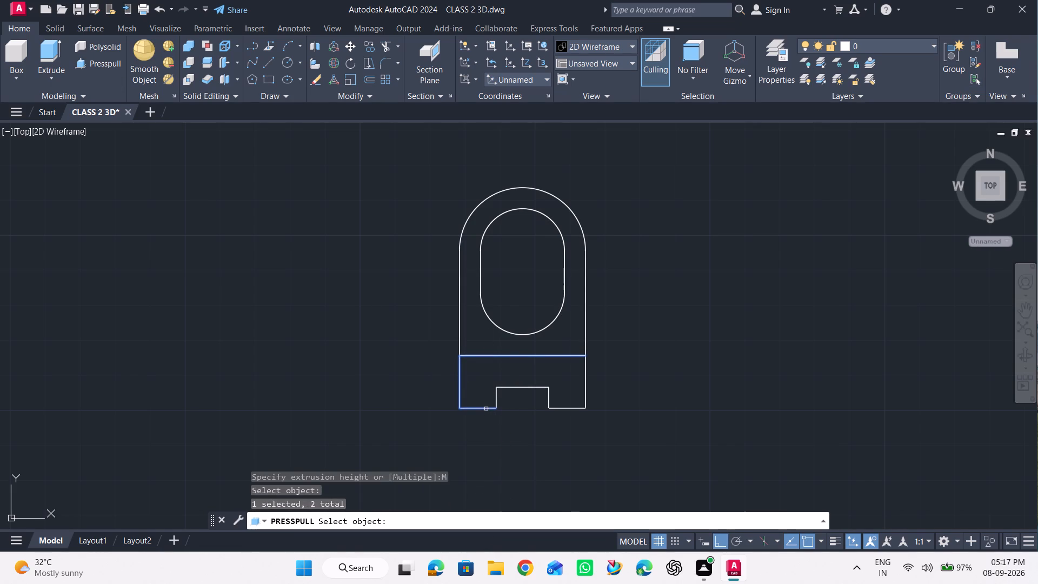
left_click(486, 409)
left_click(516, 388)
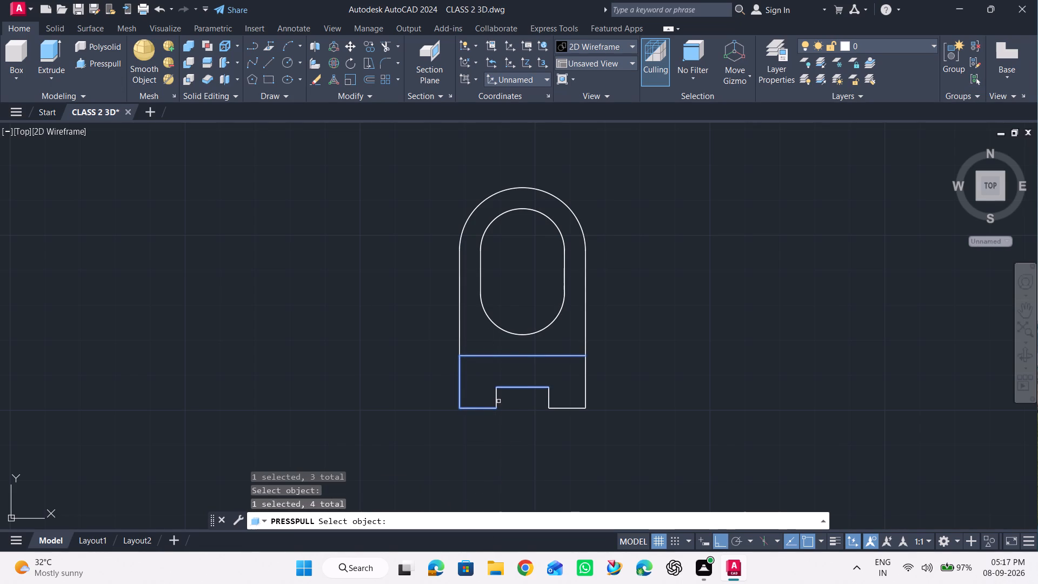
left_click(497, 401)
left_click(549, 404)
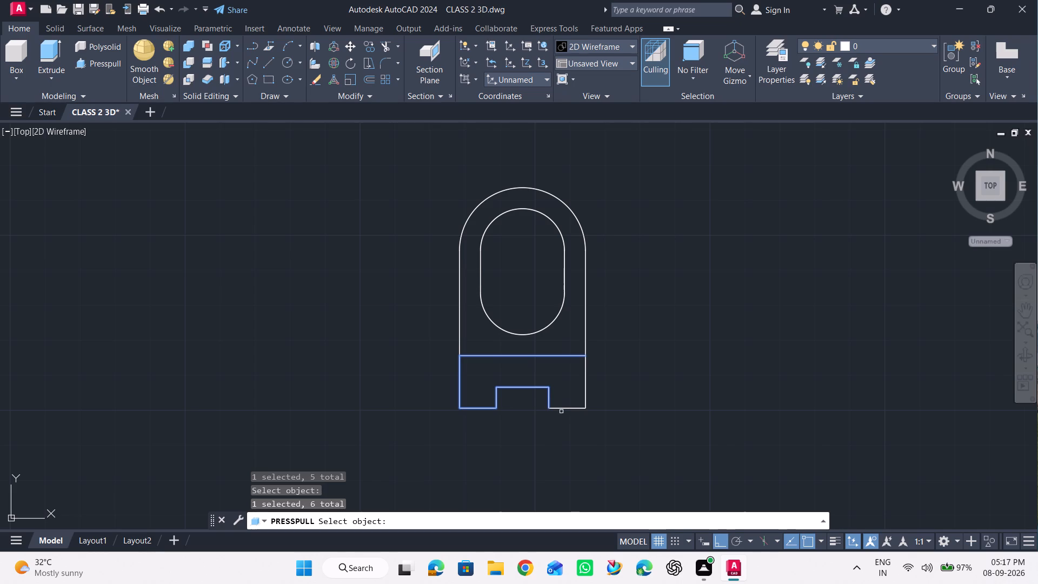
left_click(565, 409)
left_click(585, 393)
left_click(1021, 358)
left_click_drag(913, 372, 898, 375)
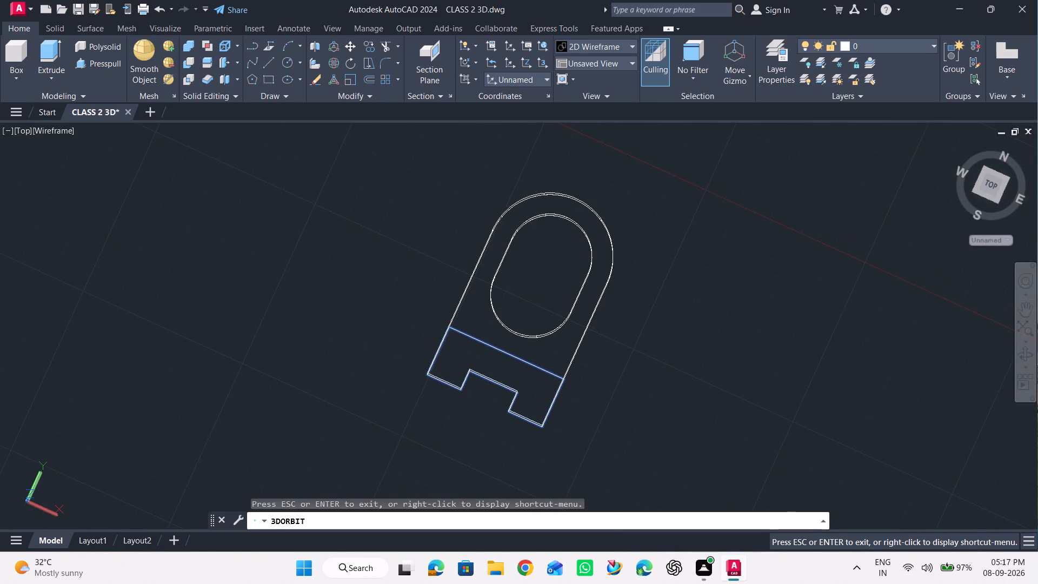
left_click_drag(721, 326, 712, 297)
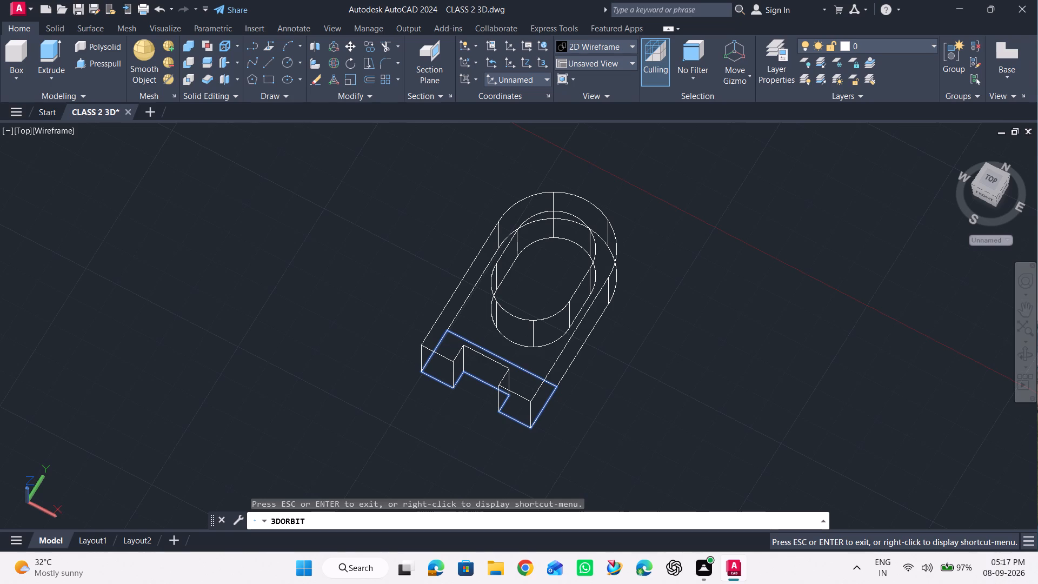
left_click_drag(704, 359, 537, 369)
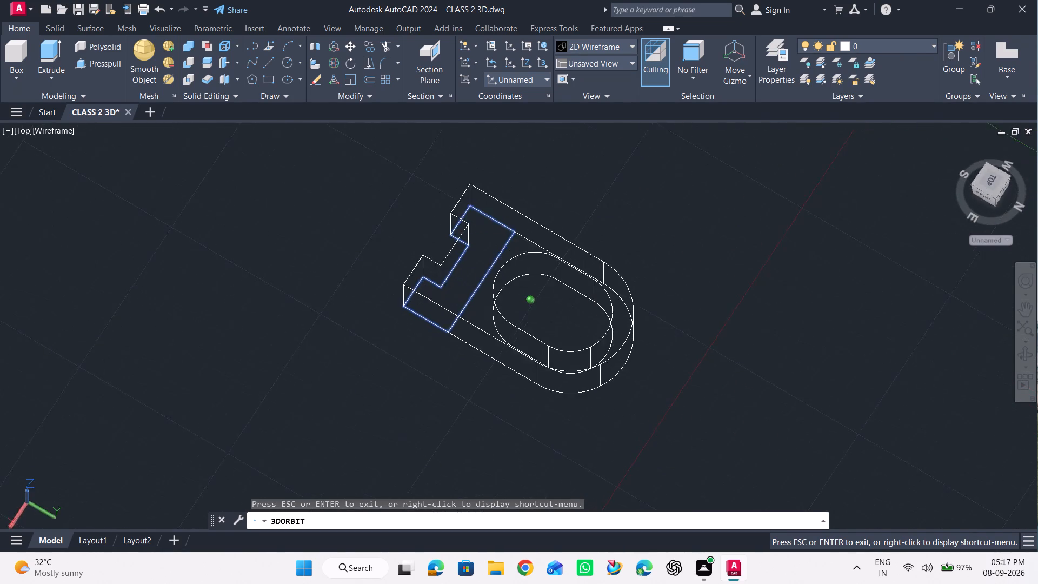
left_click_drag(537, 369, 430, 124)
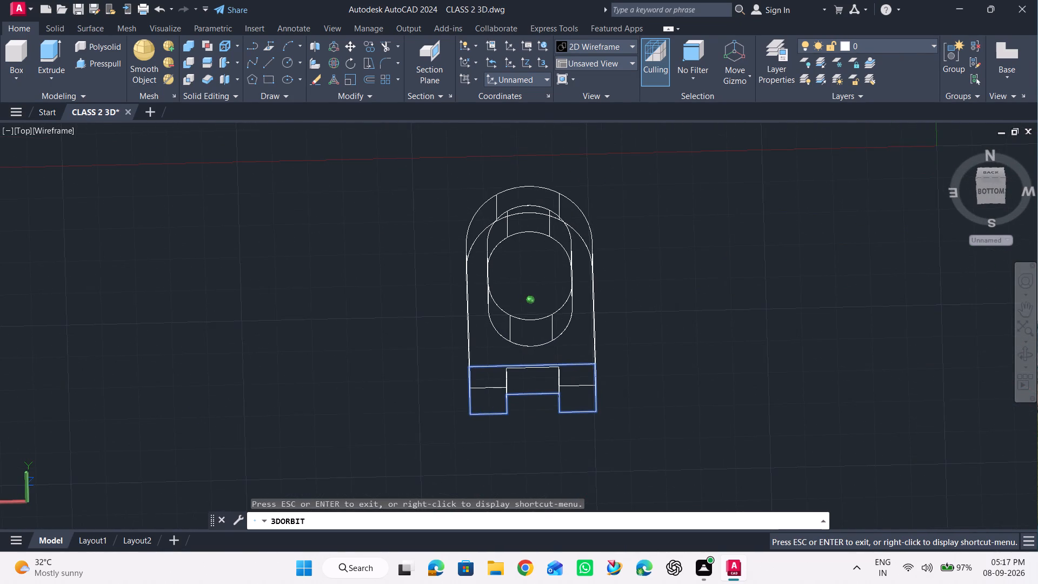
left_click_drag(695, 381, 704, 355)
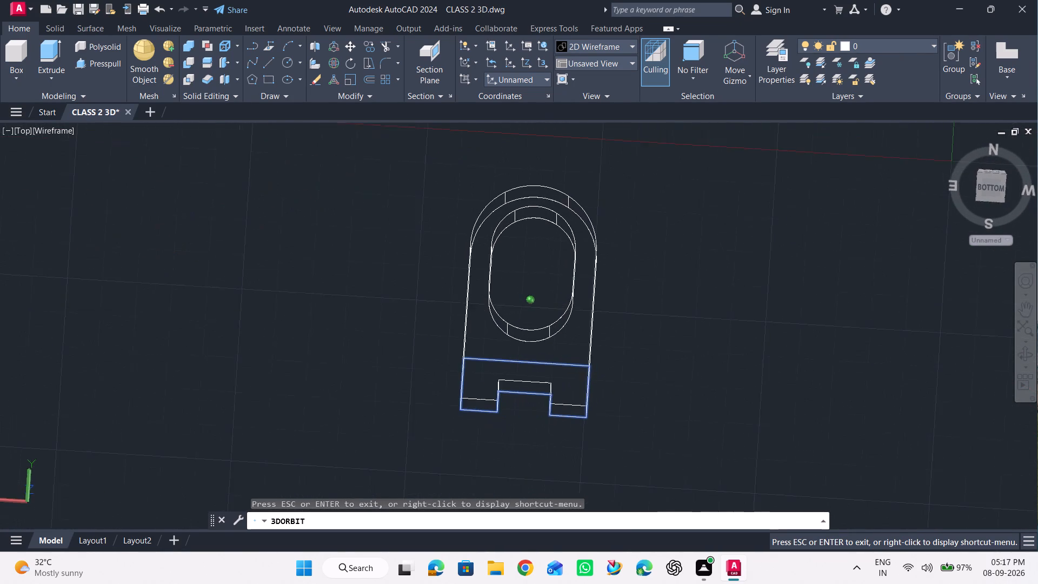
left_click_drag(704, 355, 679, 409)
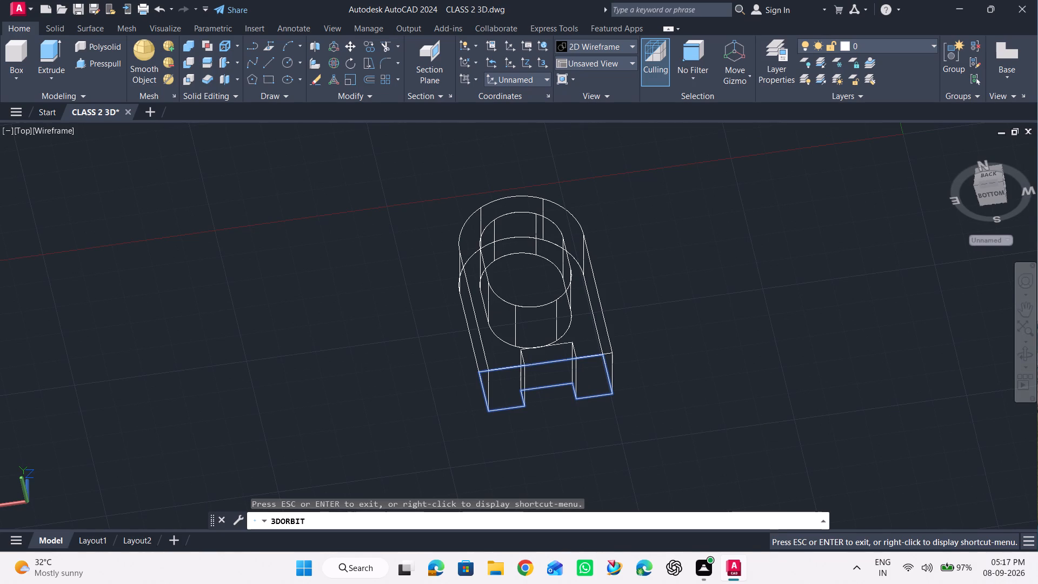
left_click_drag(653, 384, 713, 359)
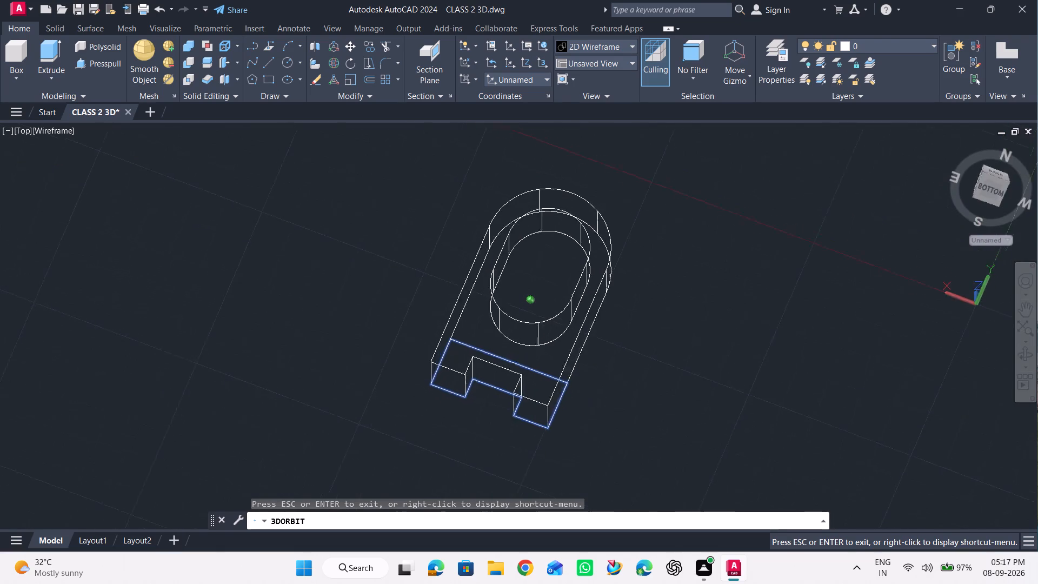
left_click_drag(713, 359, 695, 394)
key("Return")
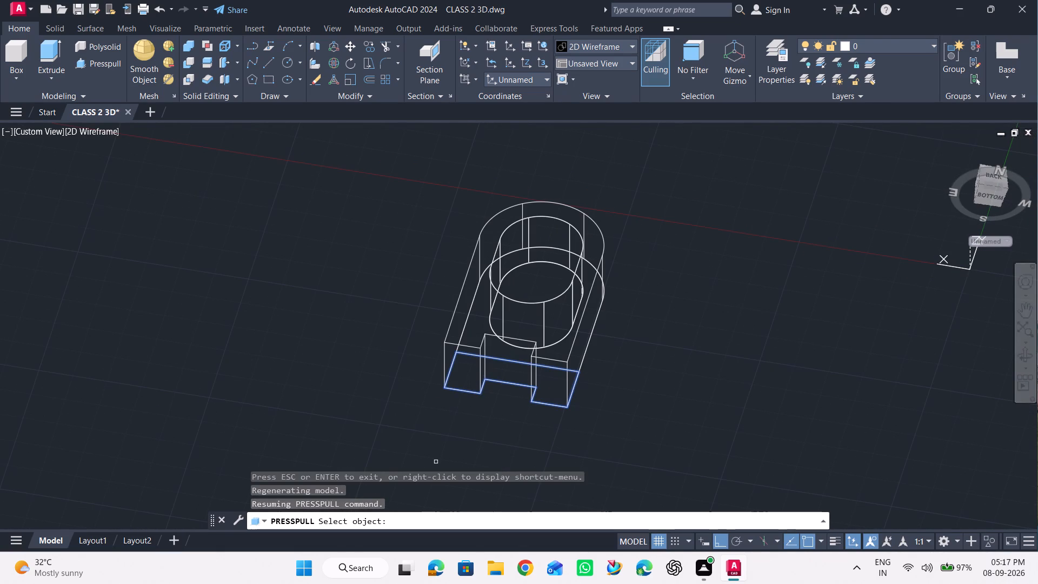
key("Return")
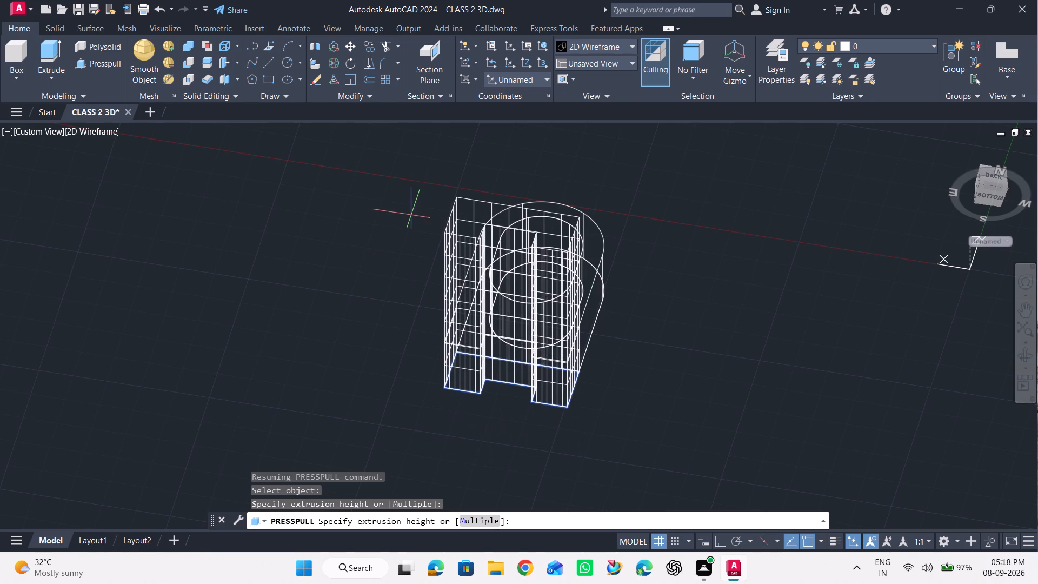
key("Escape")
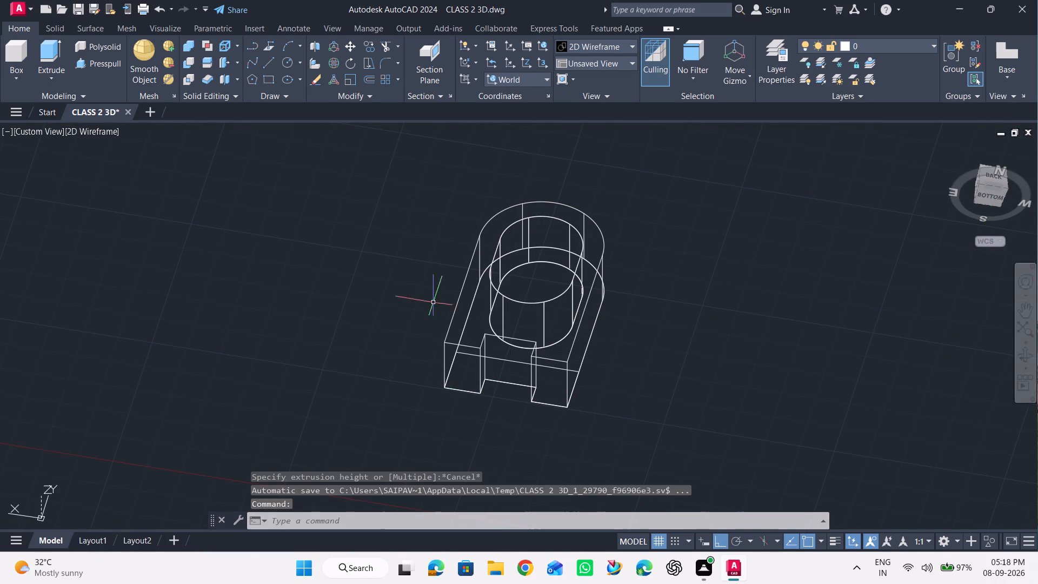
Orbit the view to look at the part's outline squarely from its underside.
left_click(1024, 350)
left_click_drag(734, 330, 715, 315)
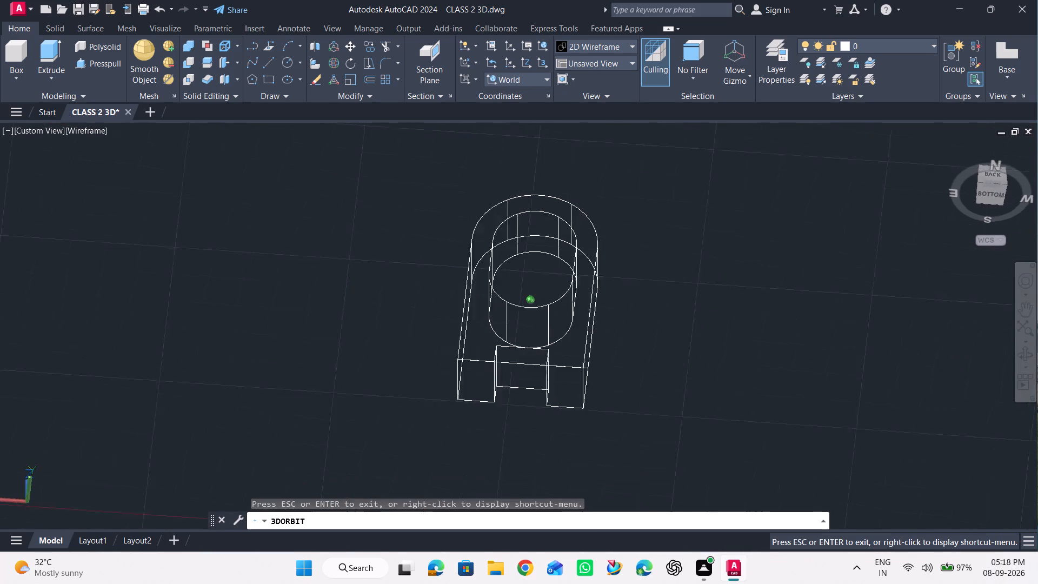
left_click_drag(715, 315, 697, 249)
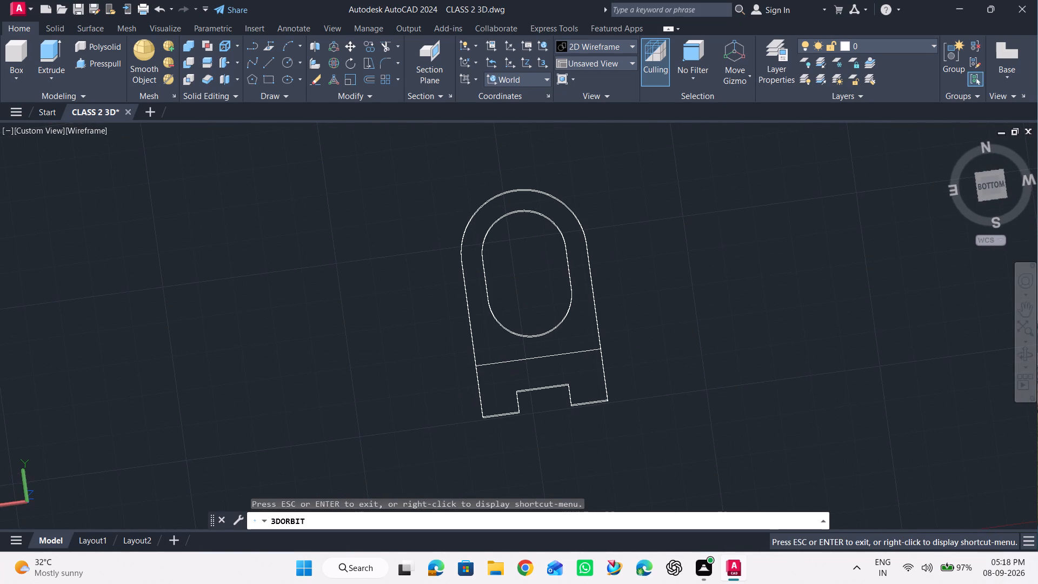
key("Escape")
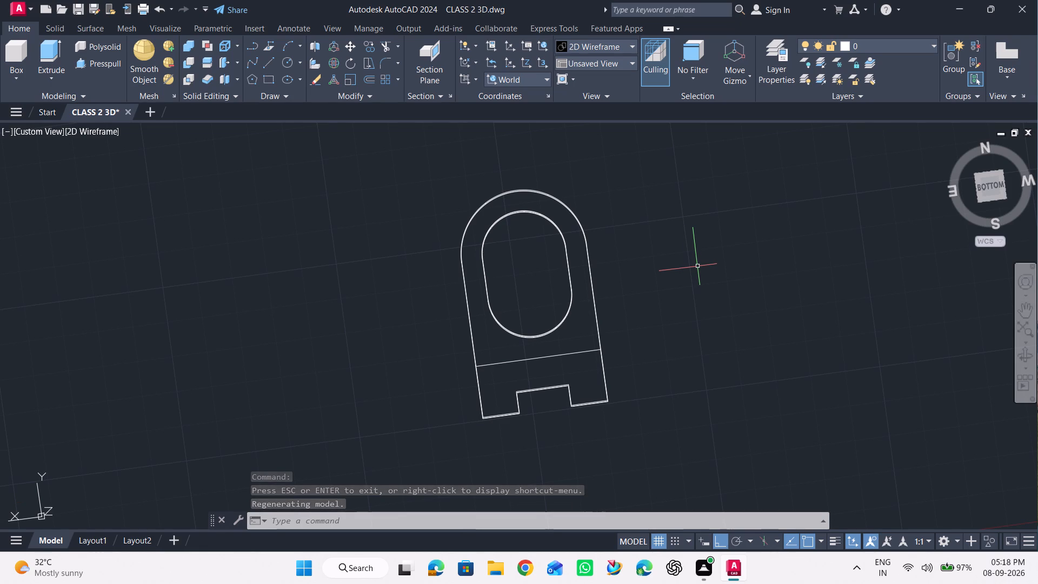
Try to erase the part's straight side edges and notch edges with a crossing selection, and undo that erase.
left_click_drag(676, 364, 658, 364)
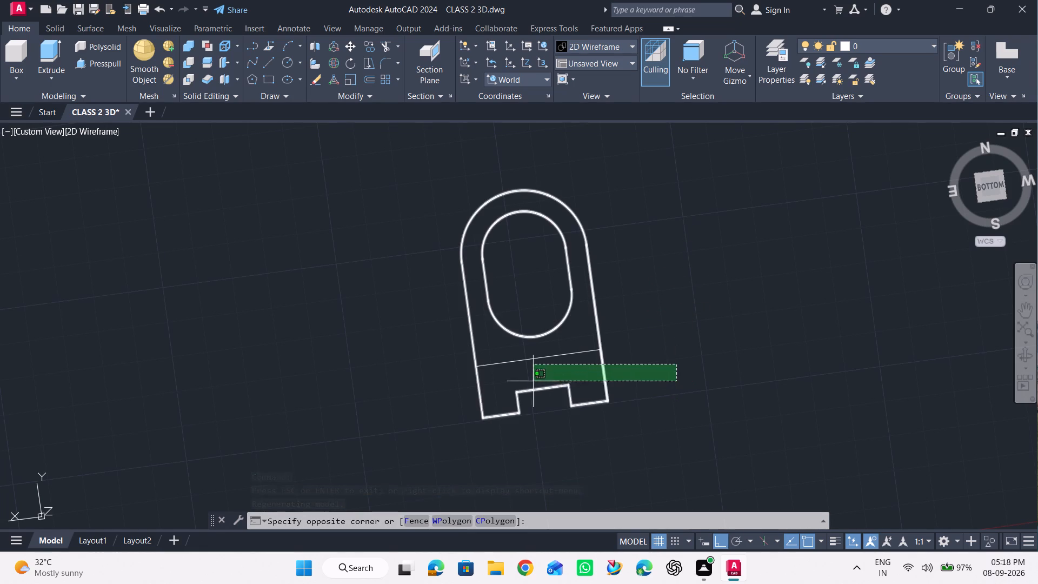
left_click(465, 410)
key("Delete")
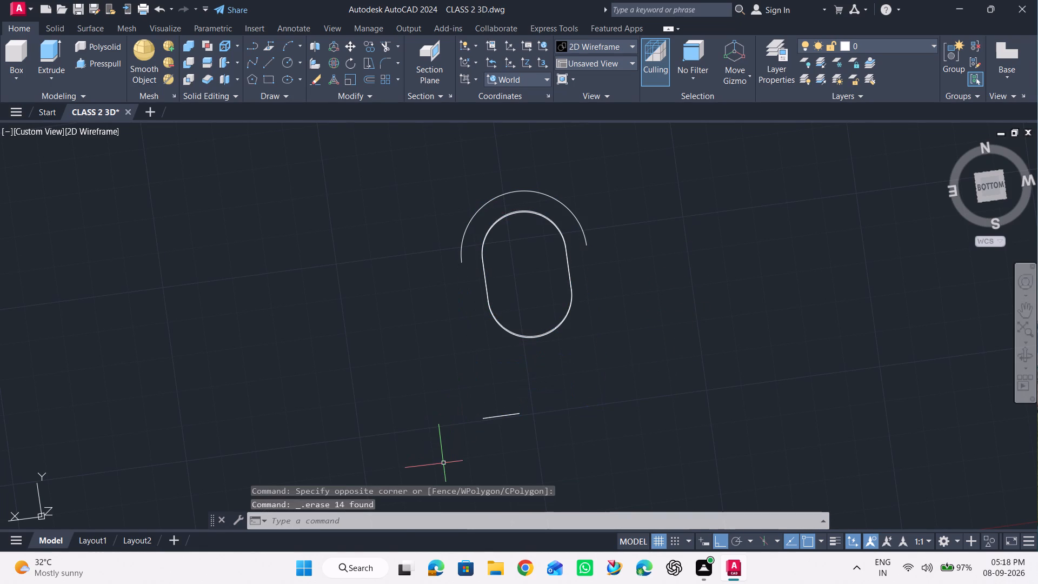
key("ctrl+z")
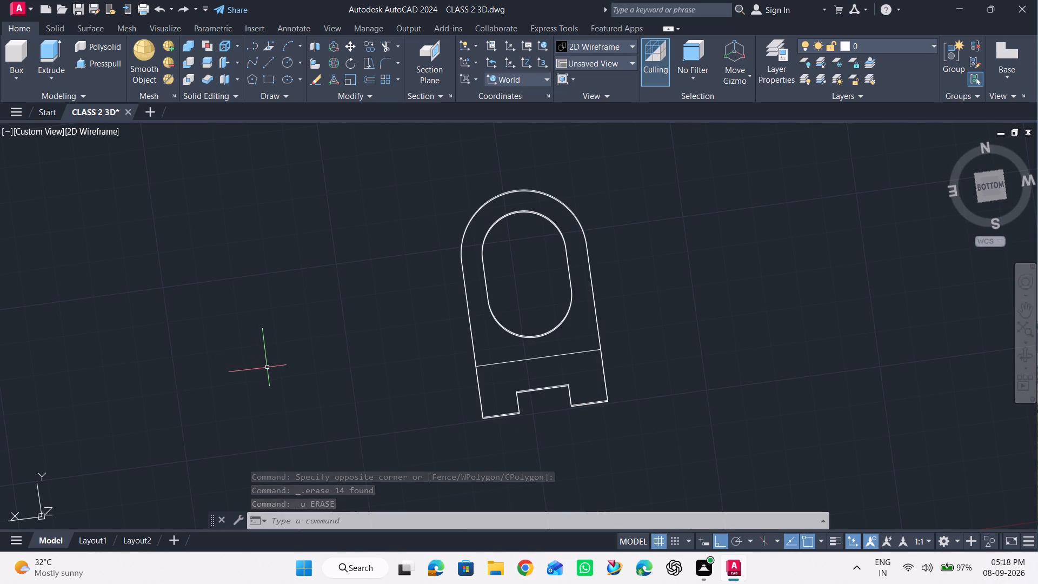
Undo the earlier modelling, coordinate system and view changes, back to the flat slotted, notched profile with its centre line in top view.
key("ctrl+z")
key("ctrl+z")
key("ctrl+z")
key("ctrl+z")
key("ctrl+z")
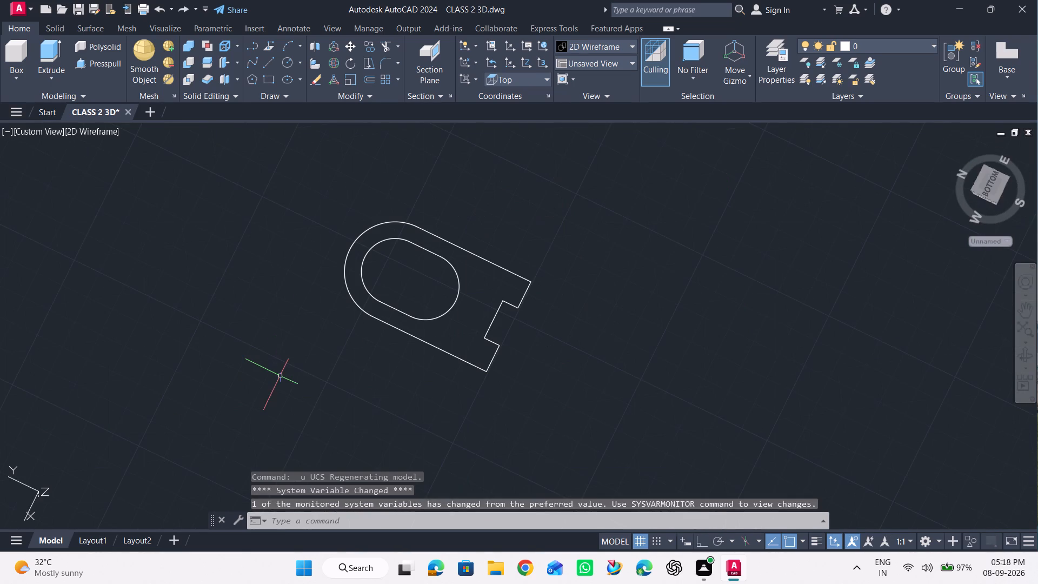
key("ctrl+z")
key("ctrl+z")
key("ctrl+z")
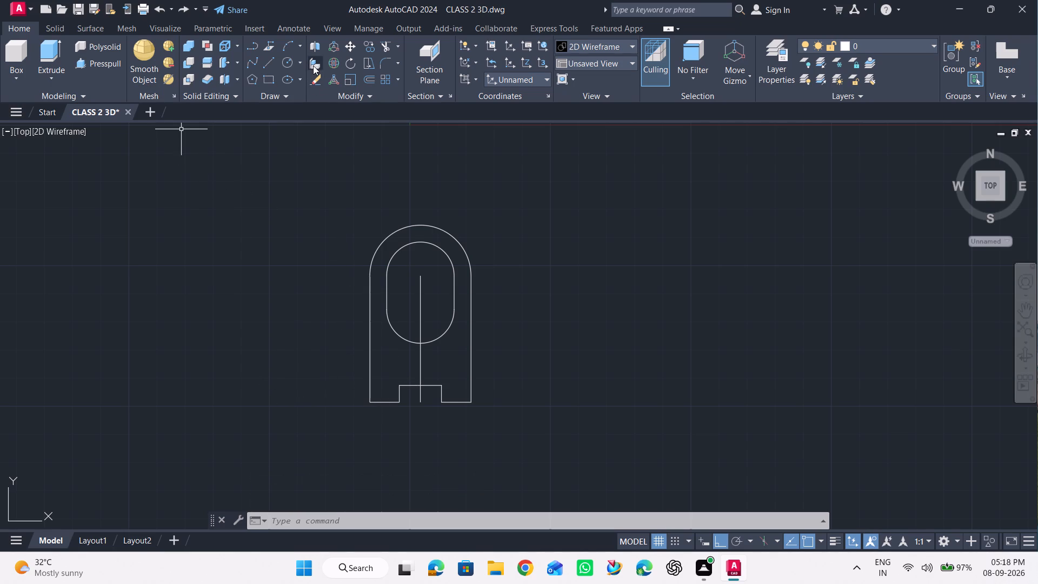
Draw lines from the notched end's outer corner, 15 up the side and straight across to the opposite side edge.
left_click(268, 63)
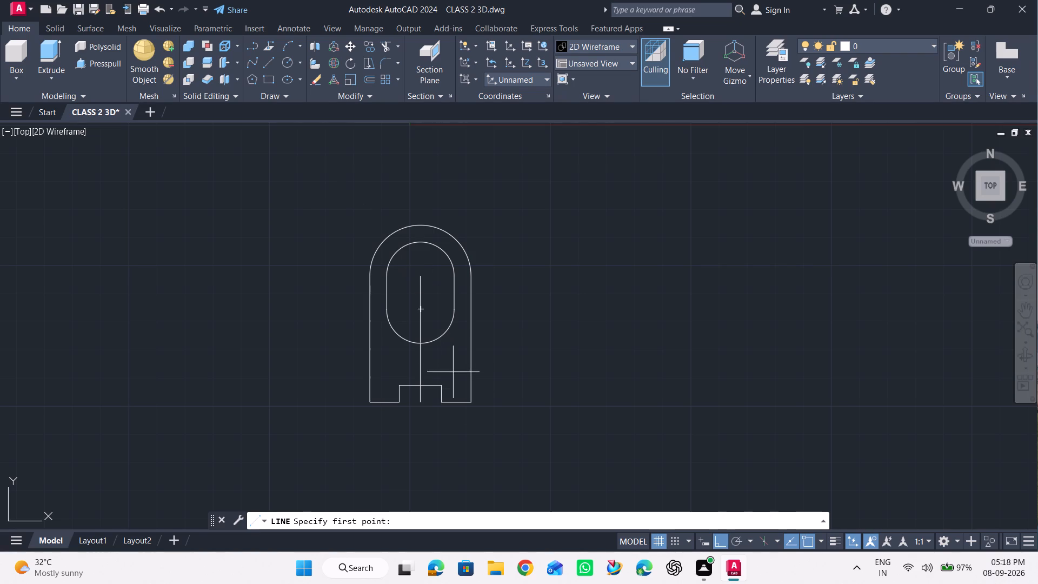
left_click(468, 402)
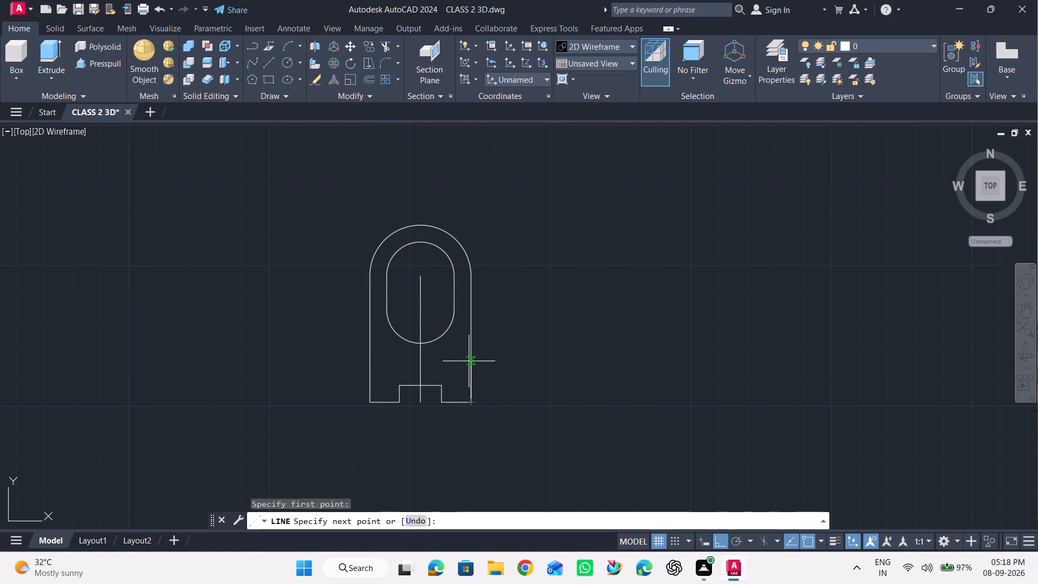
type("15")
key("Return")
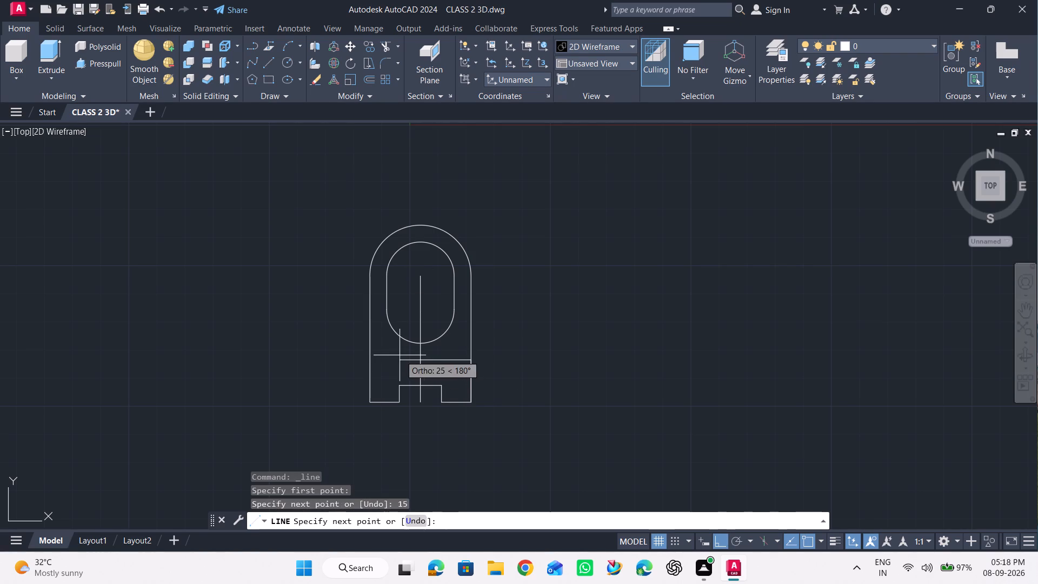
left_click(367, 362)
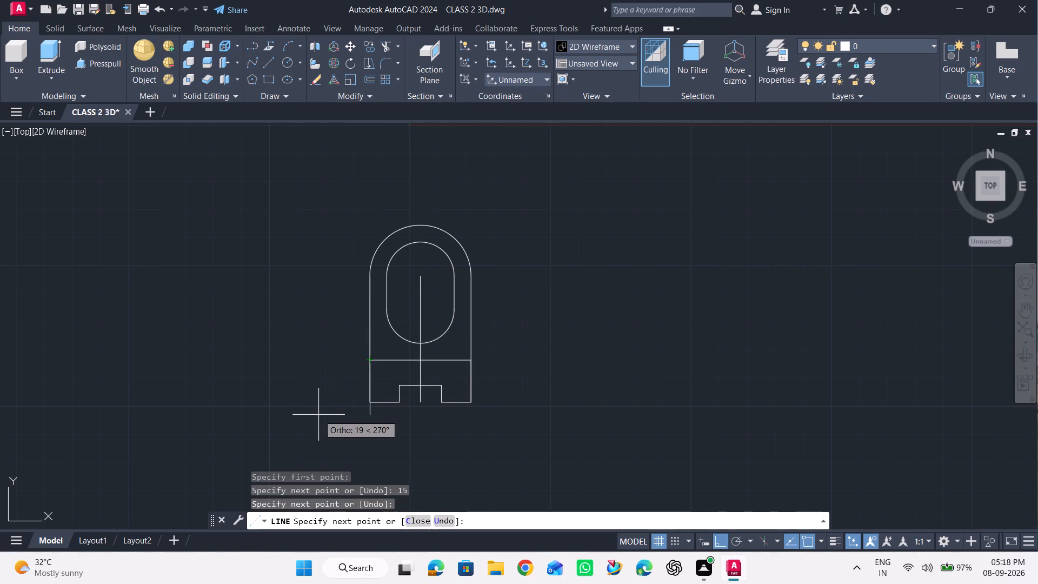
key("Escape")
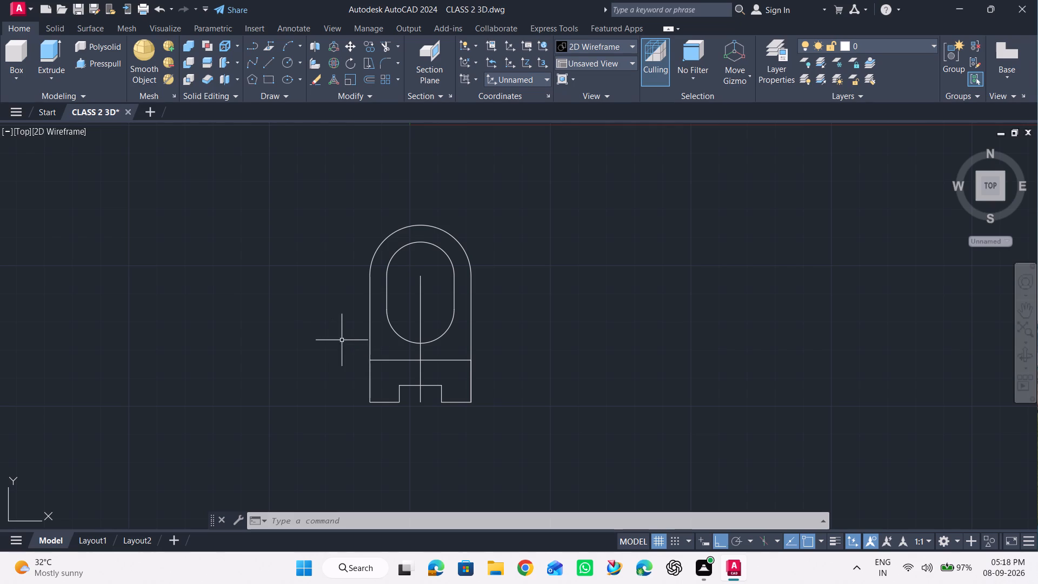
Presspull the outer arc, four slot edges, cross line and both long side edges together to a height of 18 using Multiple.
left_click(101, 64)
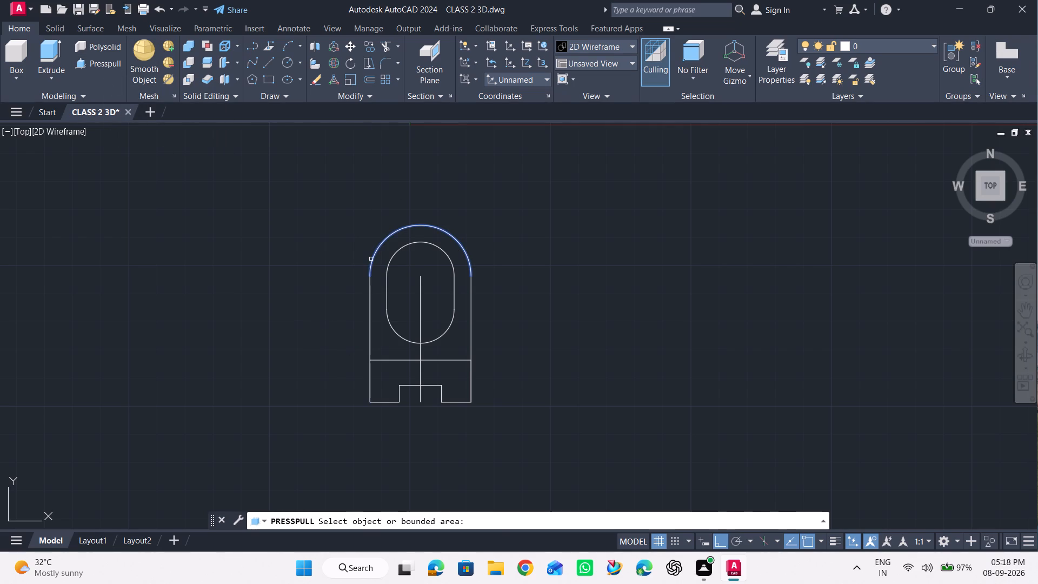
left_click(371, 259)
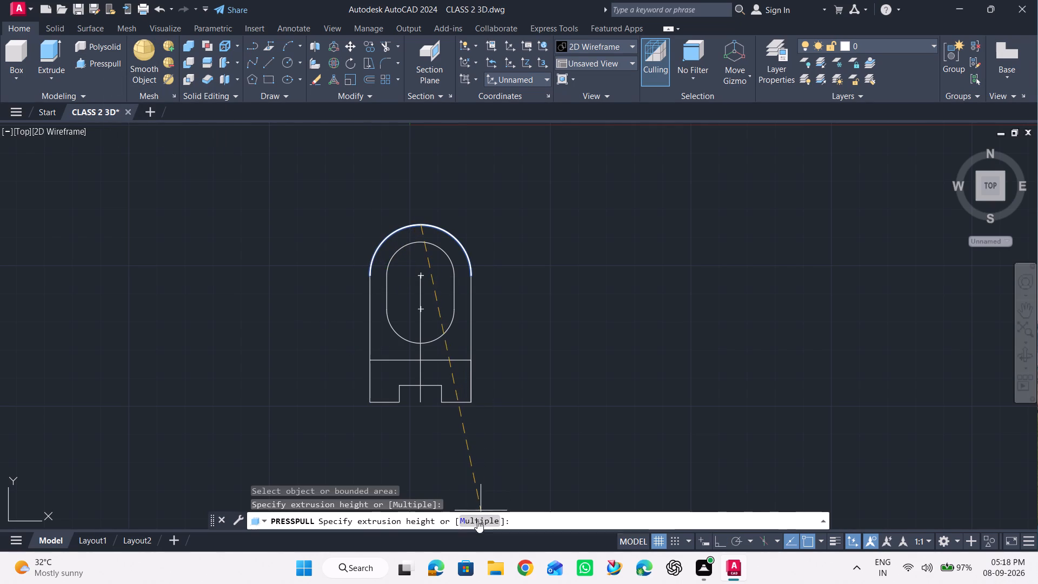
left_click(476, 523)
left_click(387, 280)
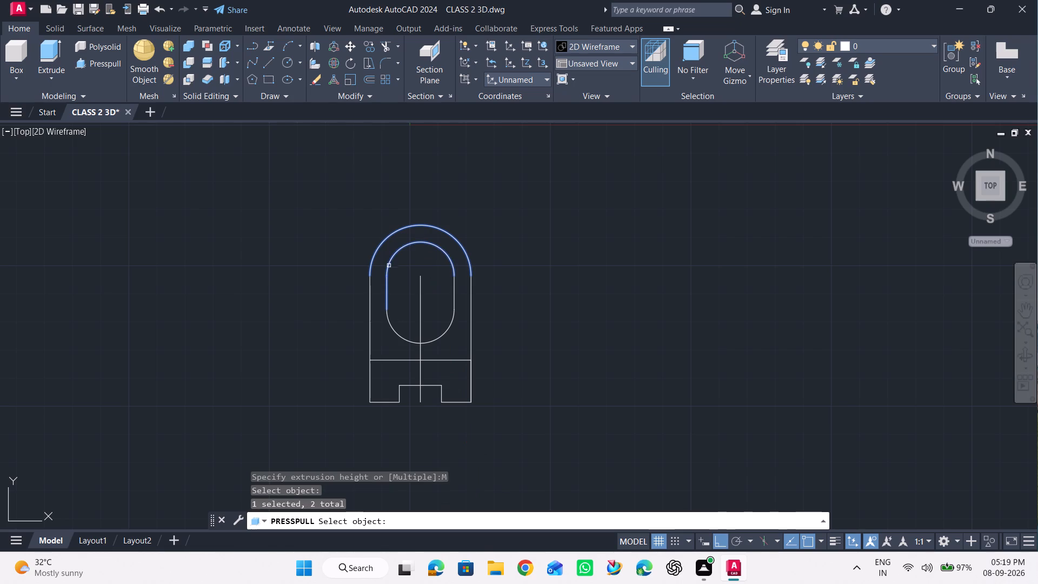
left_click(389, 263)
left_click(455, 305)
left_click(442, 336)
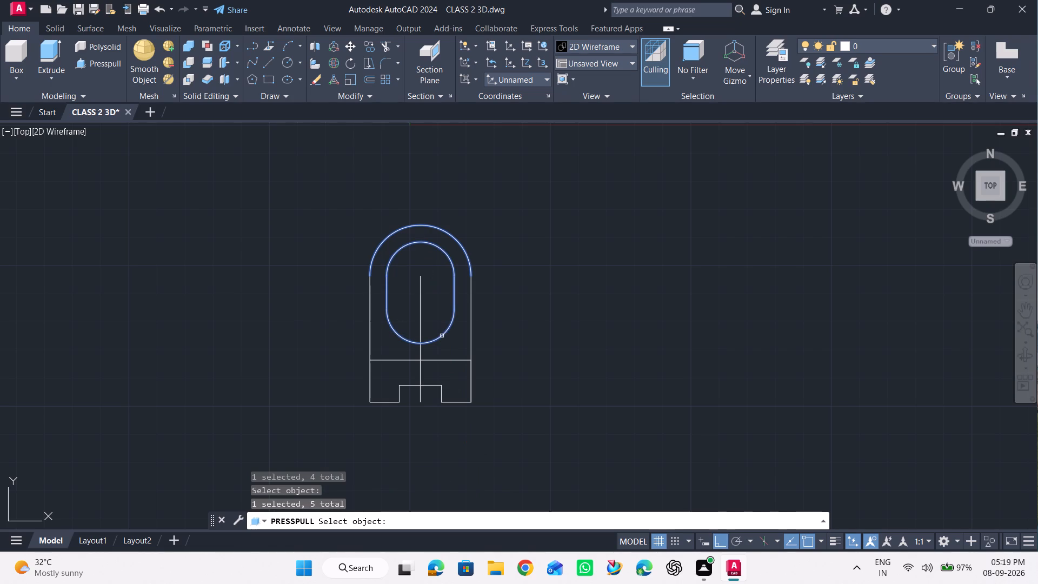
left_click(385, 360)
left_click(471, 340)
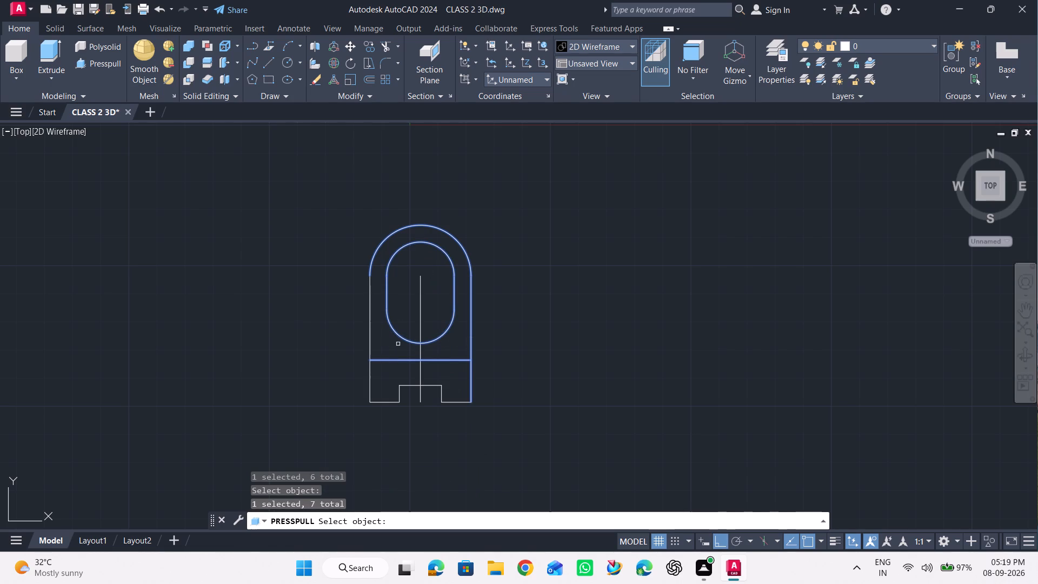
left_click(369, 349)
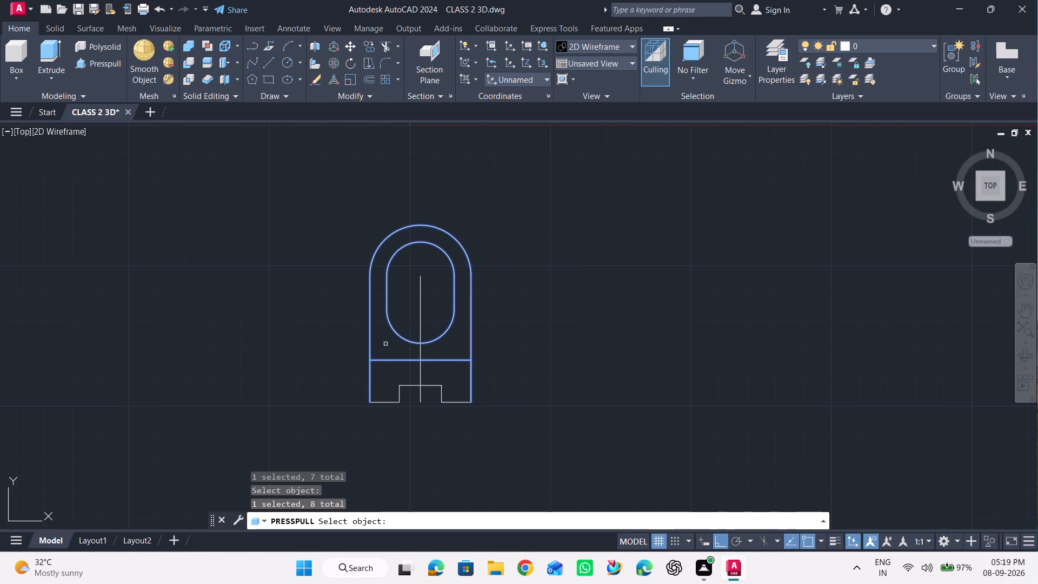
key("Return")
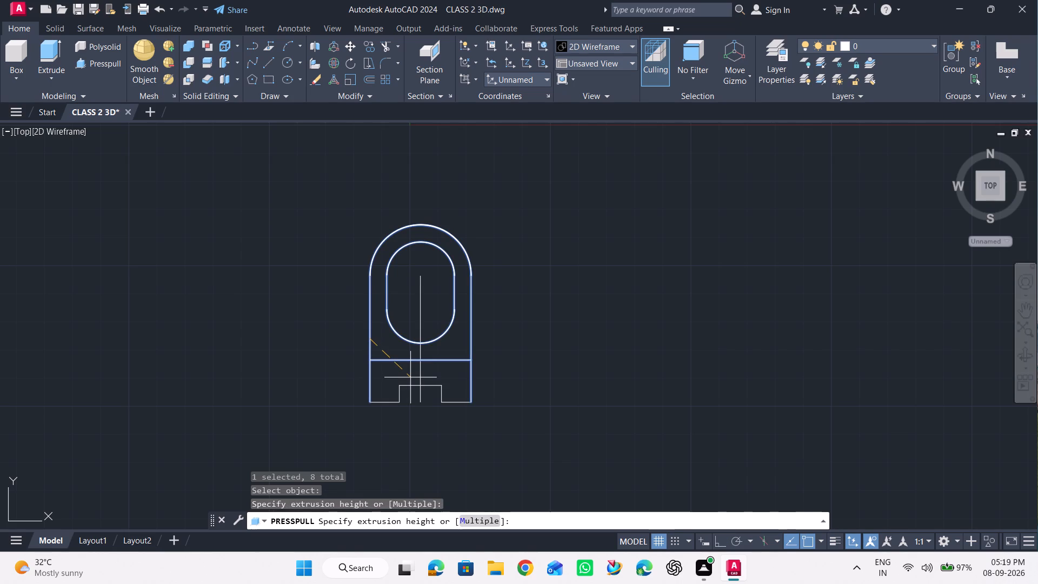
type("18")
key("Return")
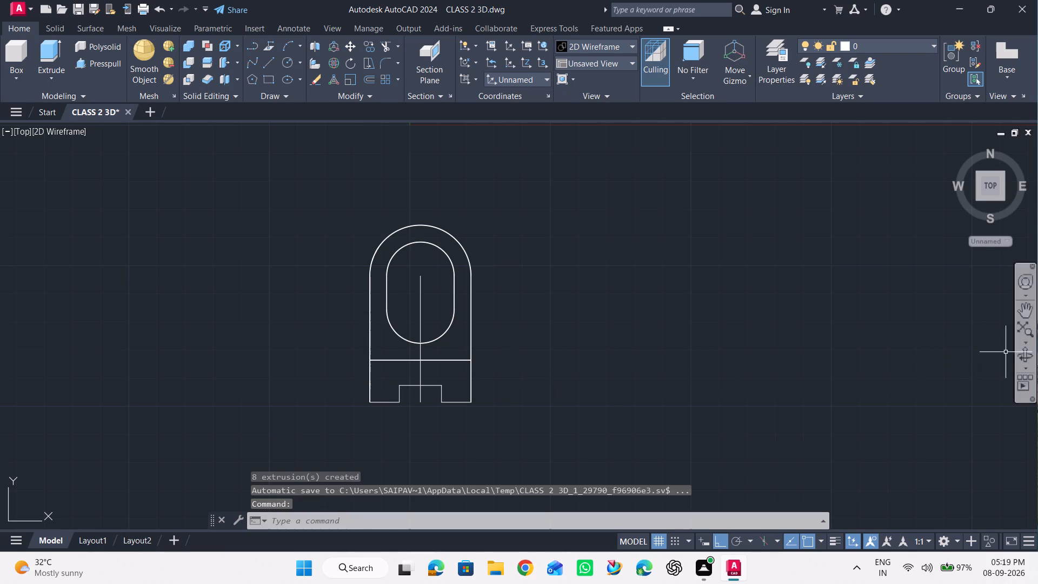
Orbit around the extruded profile to examine its walls from the sides, beneath and above.
left_click(1026, 354)
left_click_drag(797, 335, 644, 301)
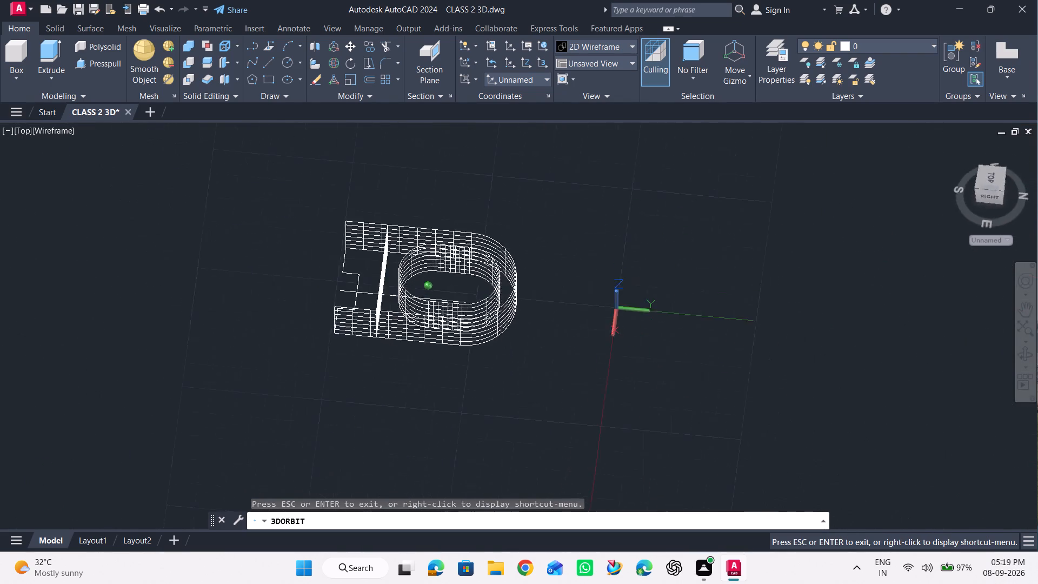
left_click_drag(644, 301, 550, 196)
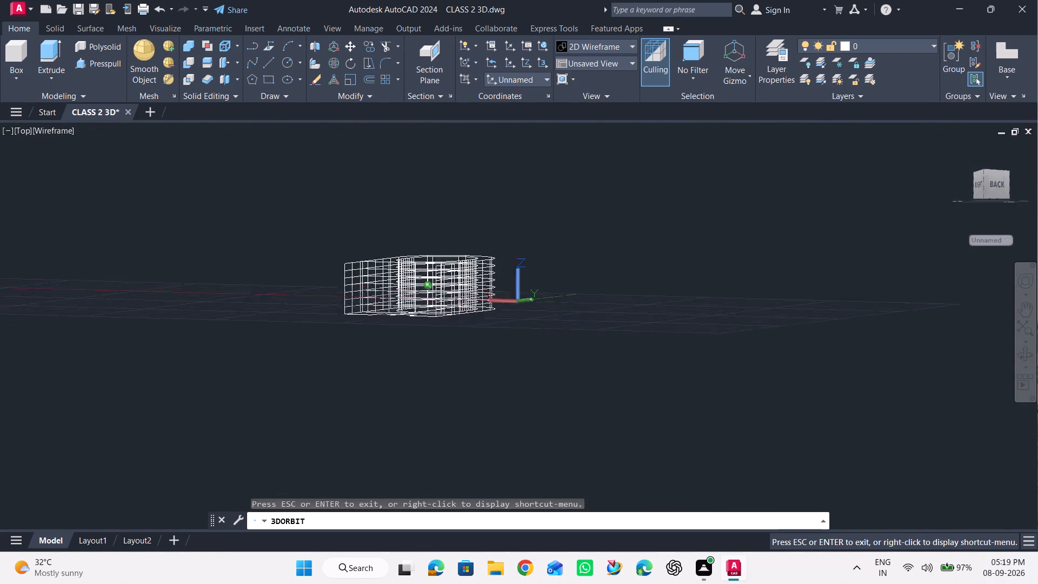
left_click_drag(550, 196, 451, 120)
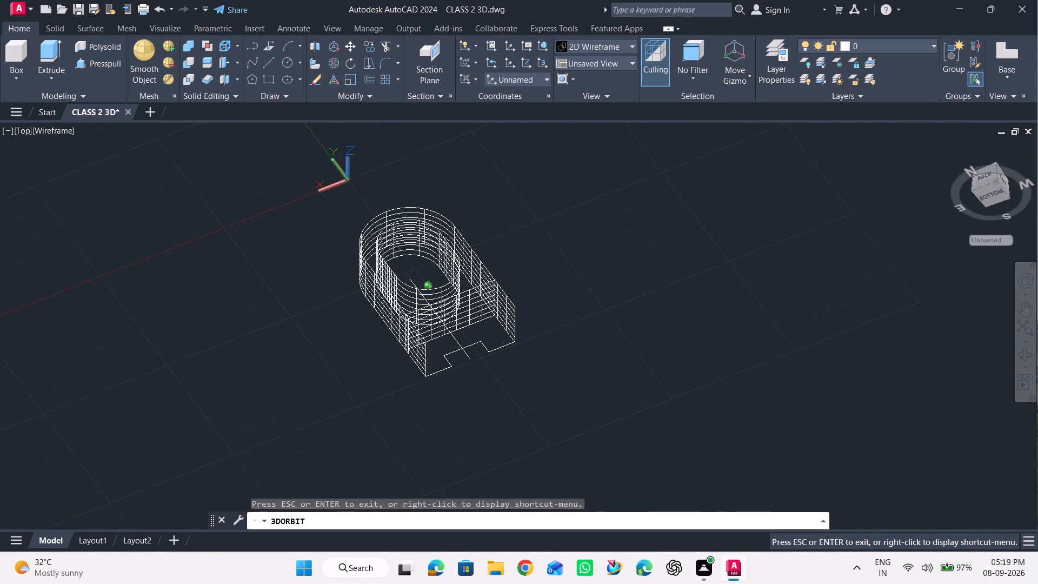
left_click_drag(451, 120, 504, 341)
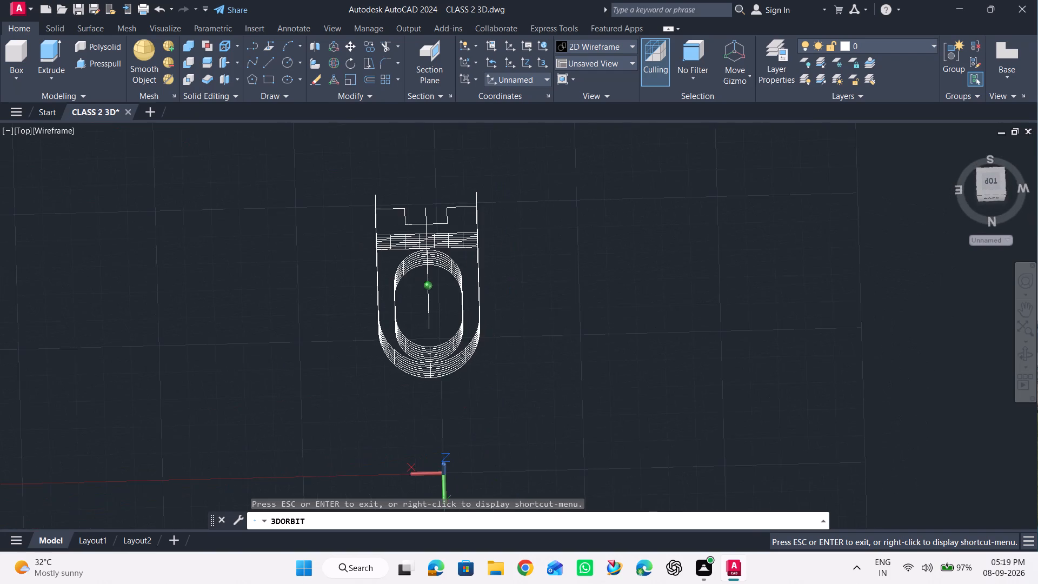
left_click_drag(504, 341, 212, 331)
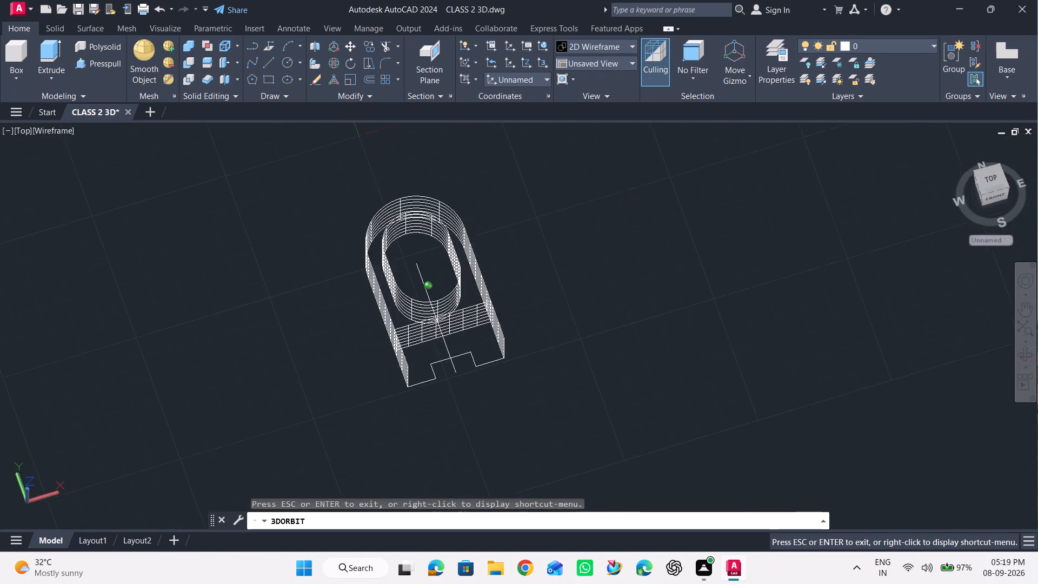
left_click_drag(212, 331, 264, 383)
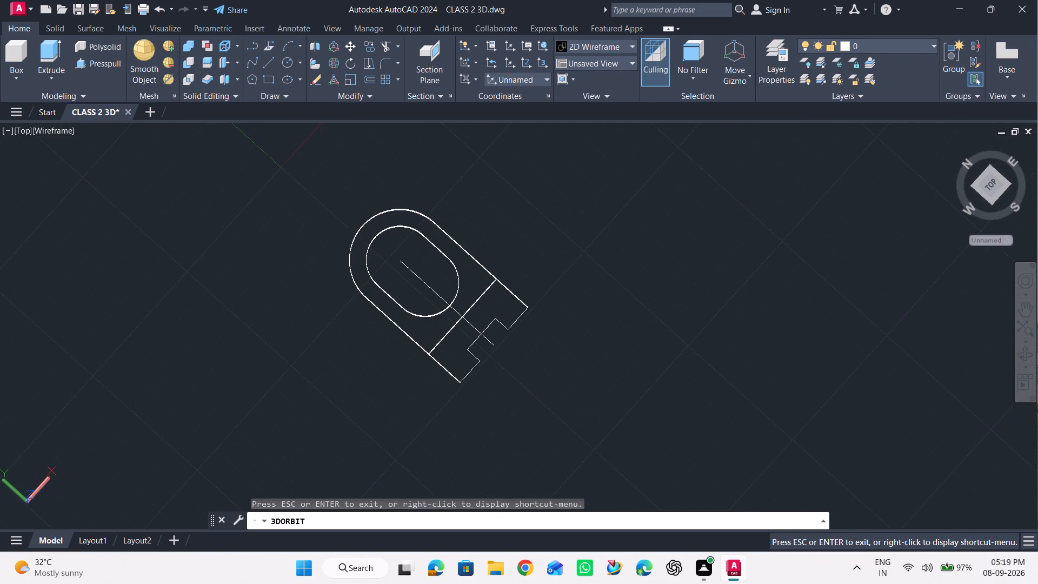
key("ctrl+z")
key("Escape")
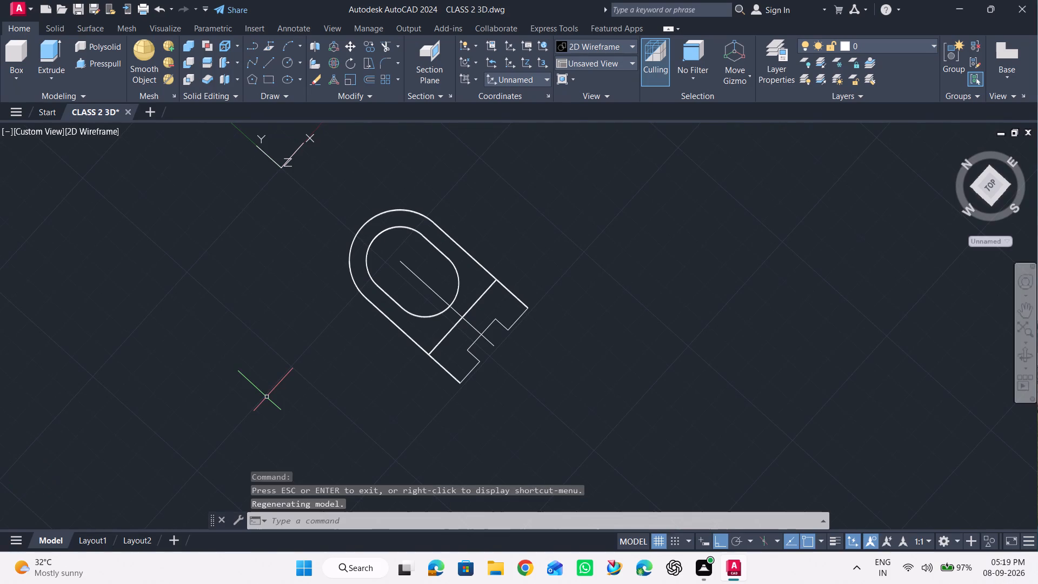
Set the coordinate system to World.
left_click(522, 78)
left_click(507, 95)
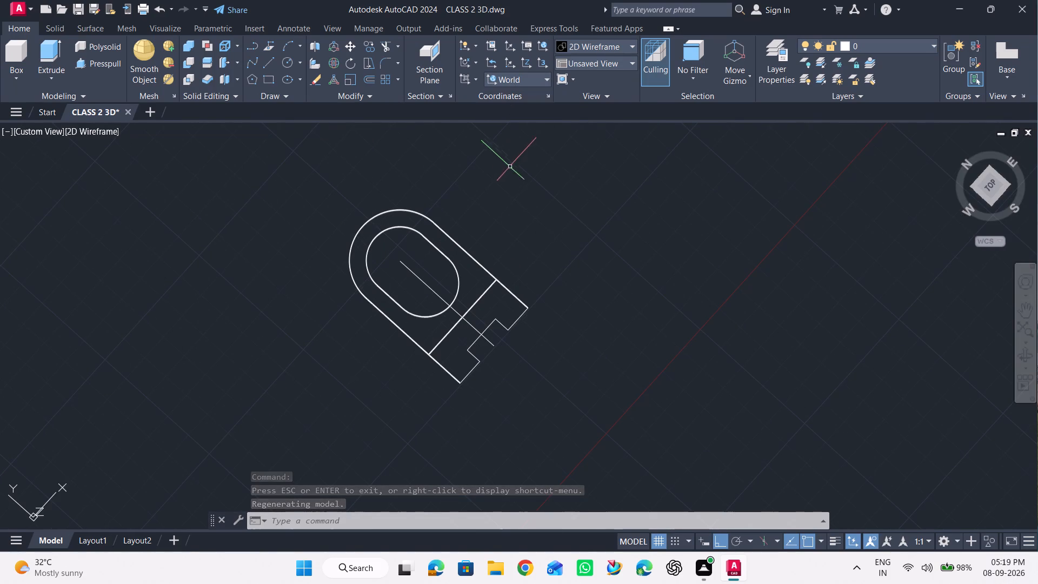
Erase all of the part's geometry from the drawing.
left_click(511, 165)
left_click(299, 376)
key("Delete")
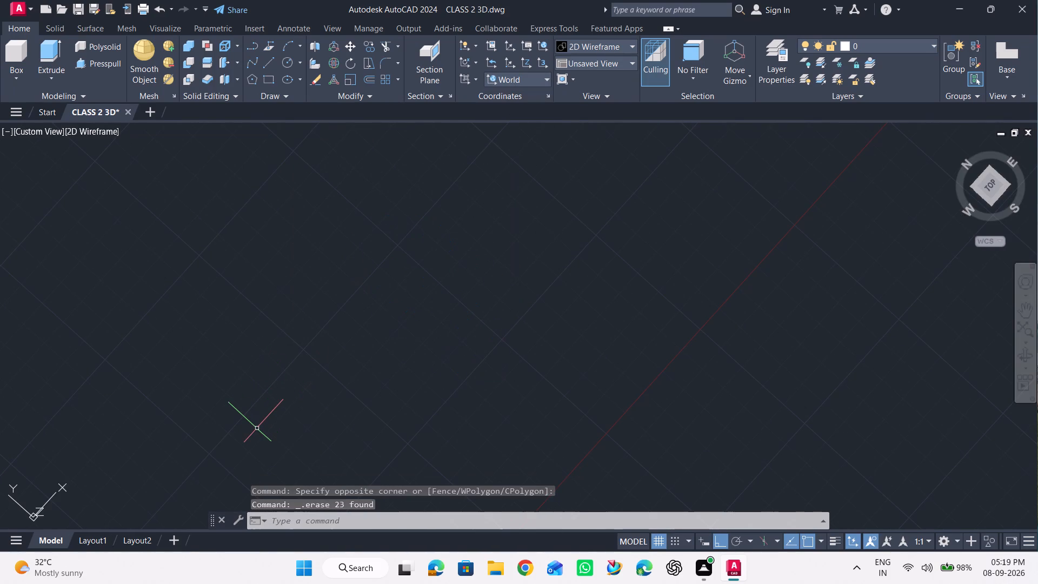
Draw a circle of radius 18 centred on the origin in the top plane.
left_click(986, 189)
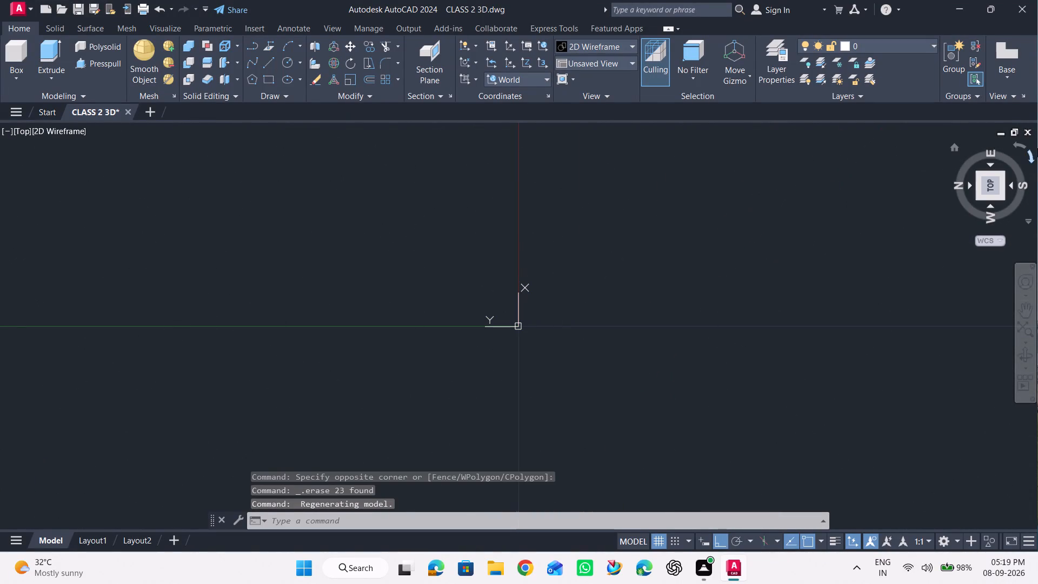
left_click(1029, 158)
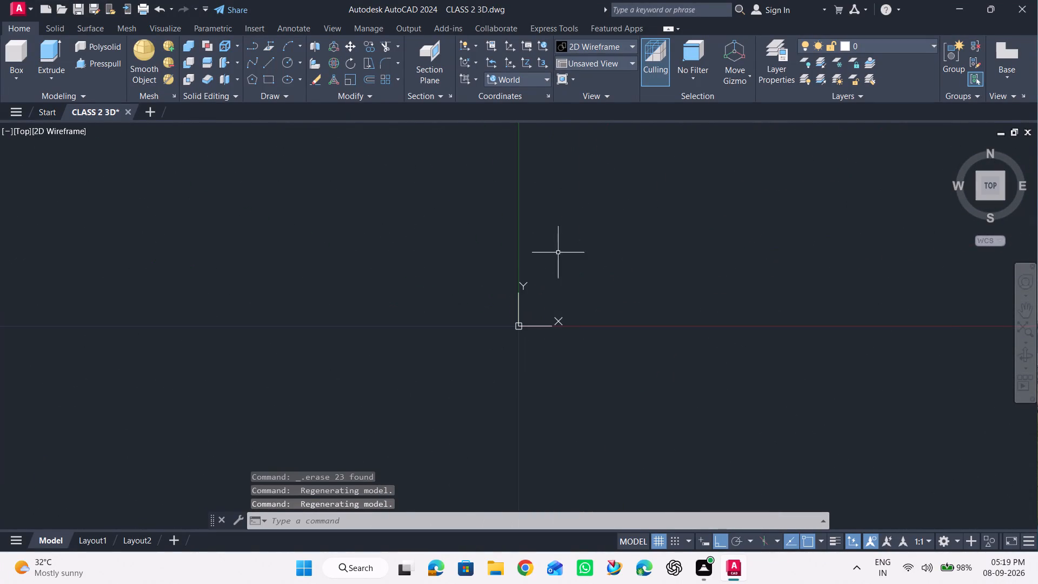
scroll(356, 328, "down", 3)
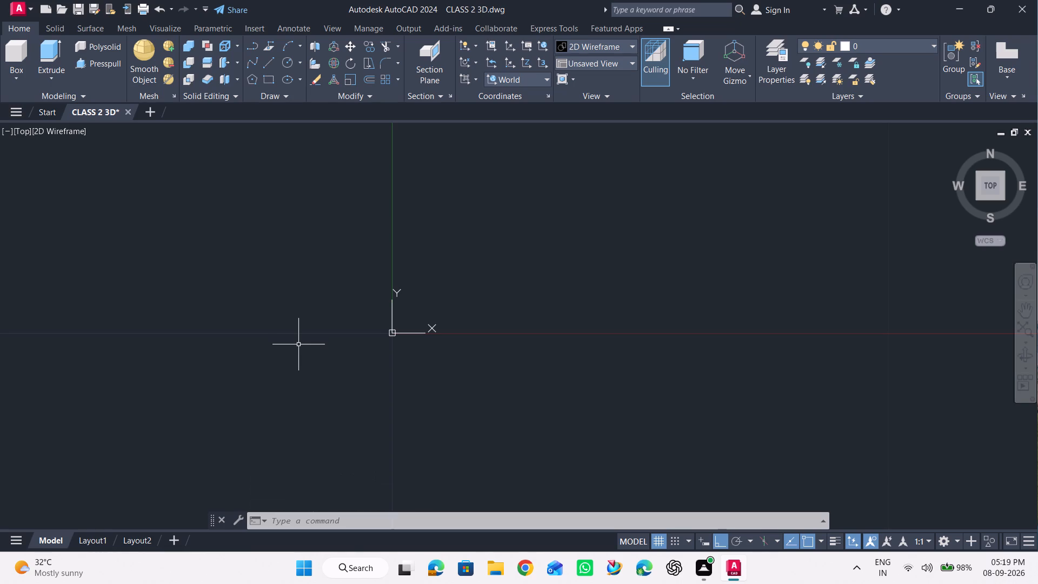
left_click(282, 64)
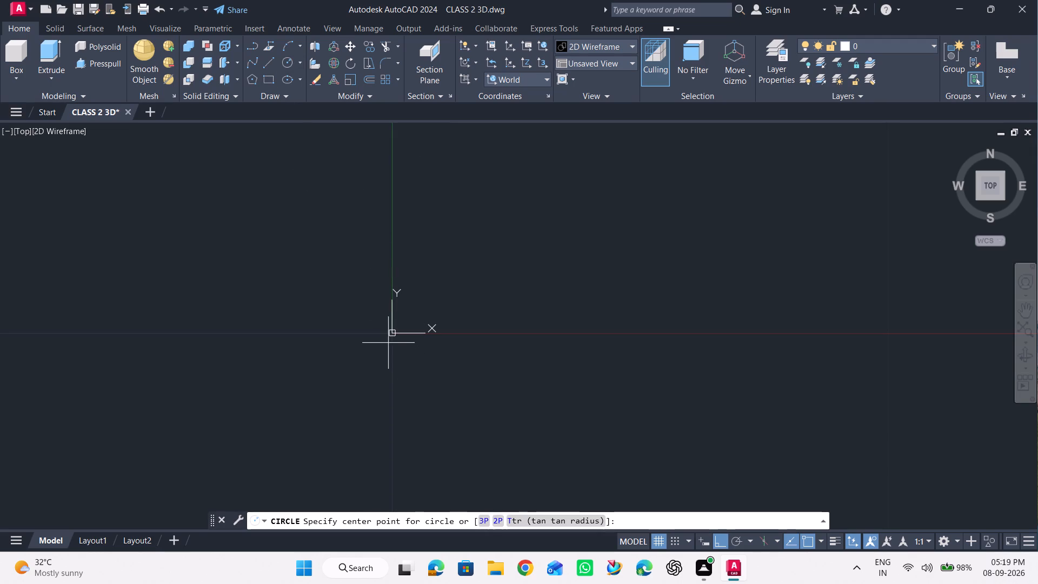
left_click(392, 334)
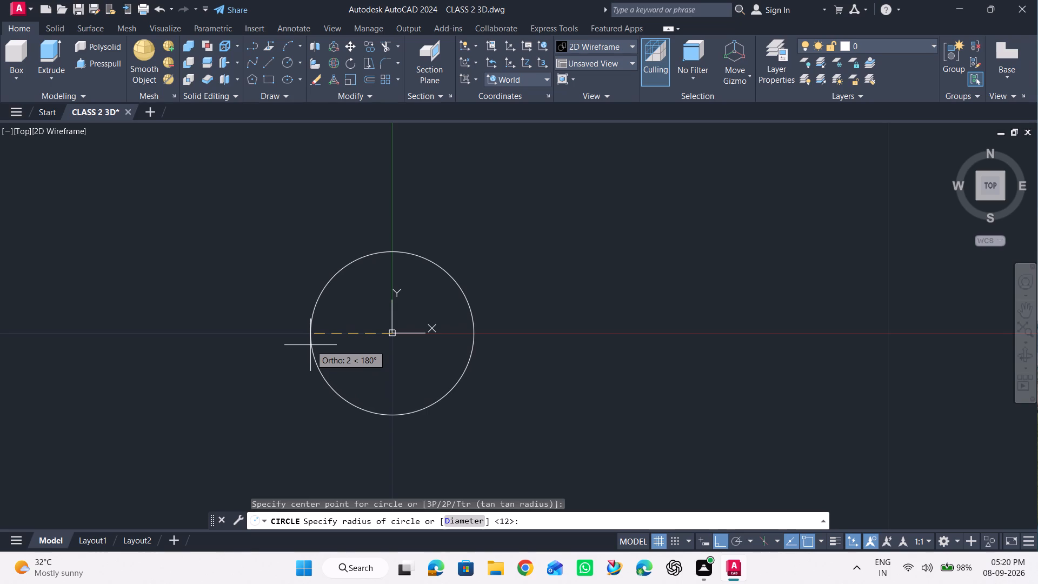
type("18")
key("Return")
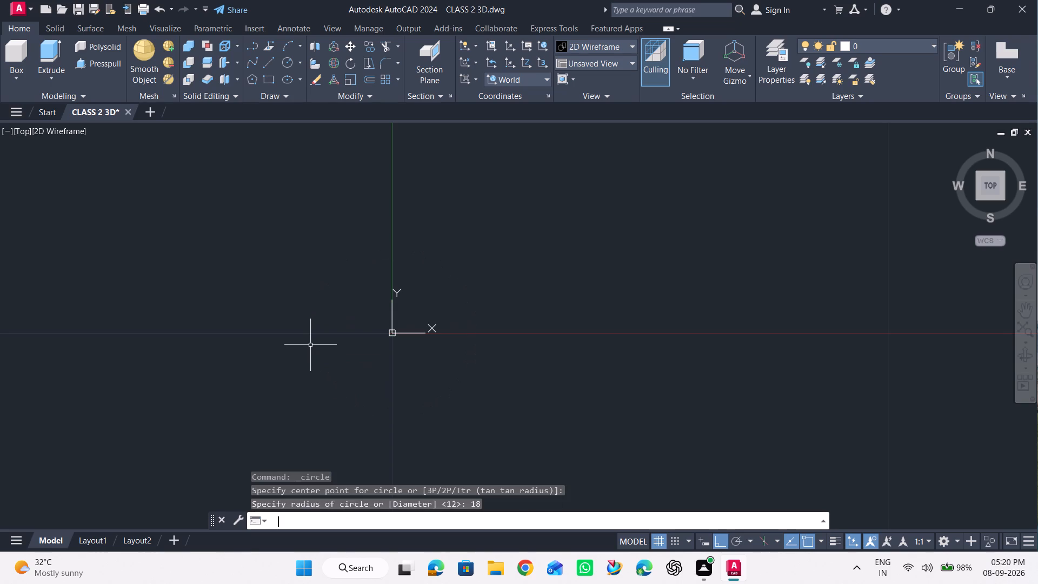
Undo the radius 18 circle drawn at the origin.
scroll(384, 333, "up", 3)
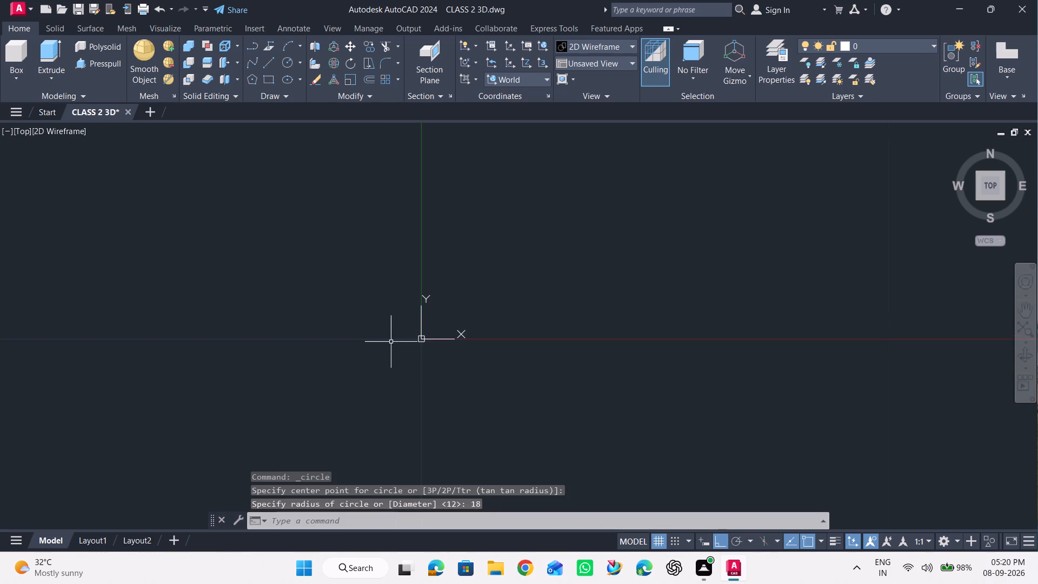
scroll(411, 342, "up", 3)
scroll(464, 341, "up", 3)
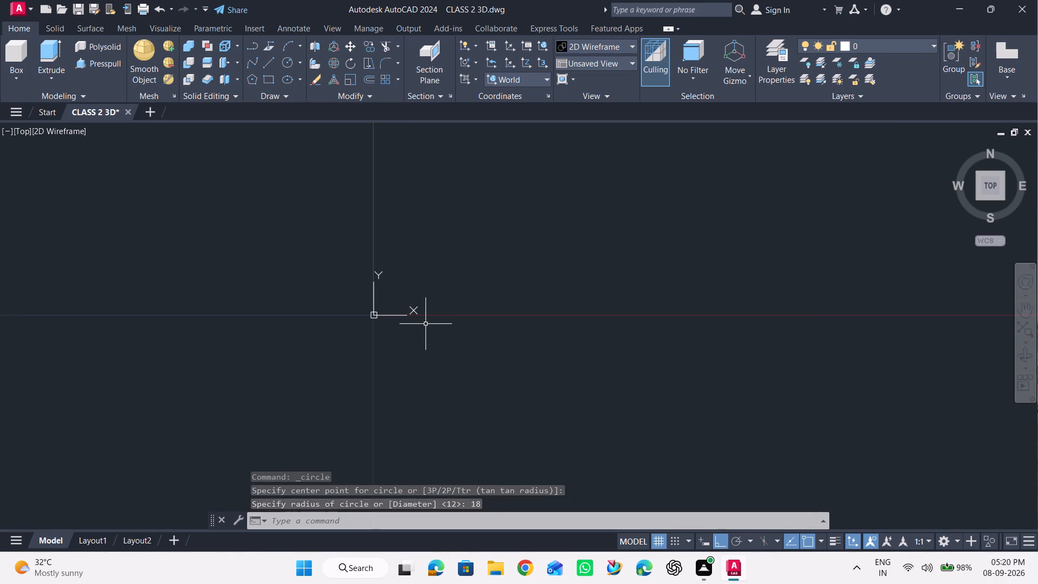
key("ctrl+z")
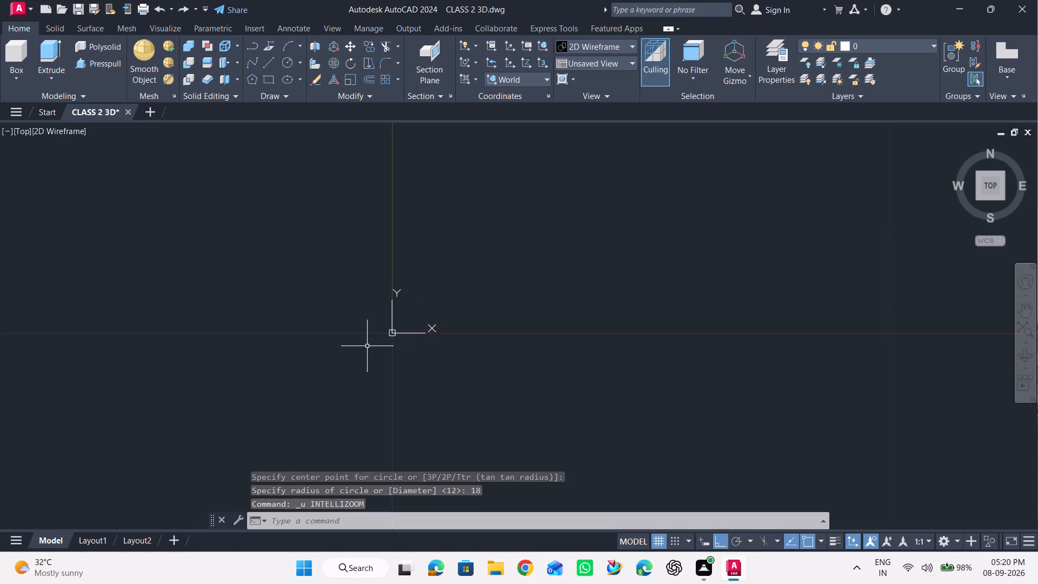
key("ctrl+z")
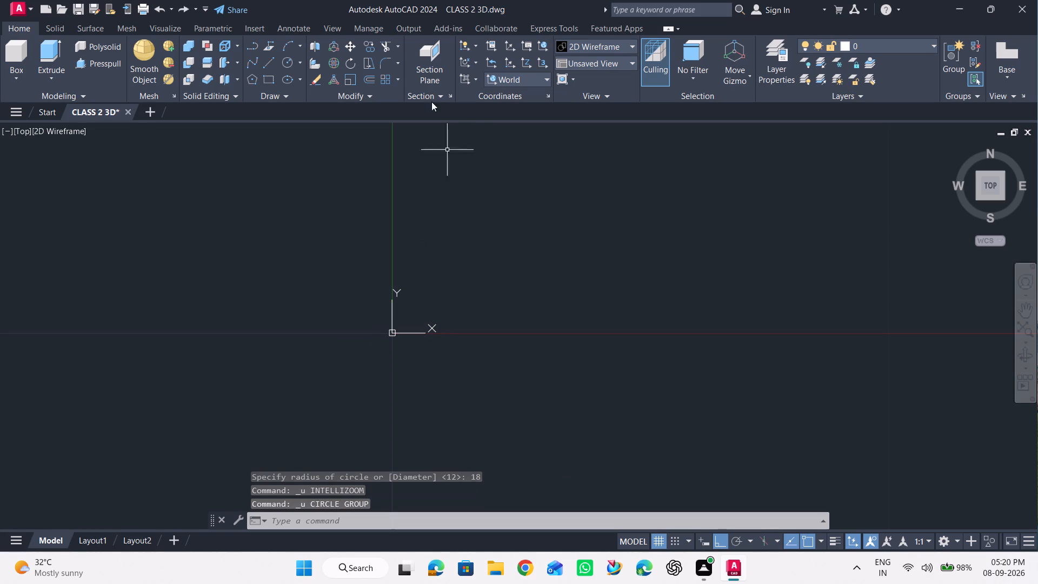
Draw a circle of radius 18 away from the origin, in the positive X and Y quadrant of the top plane.
left_click(287, 63)
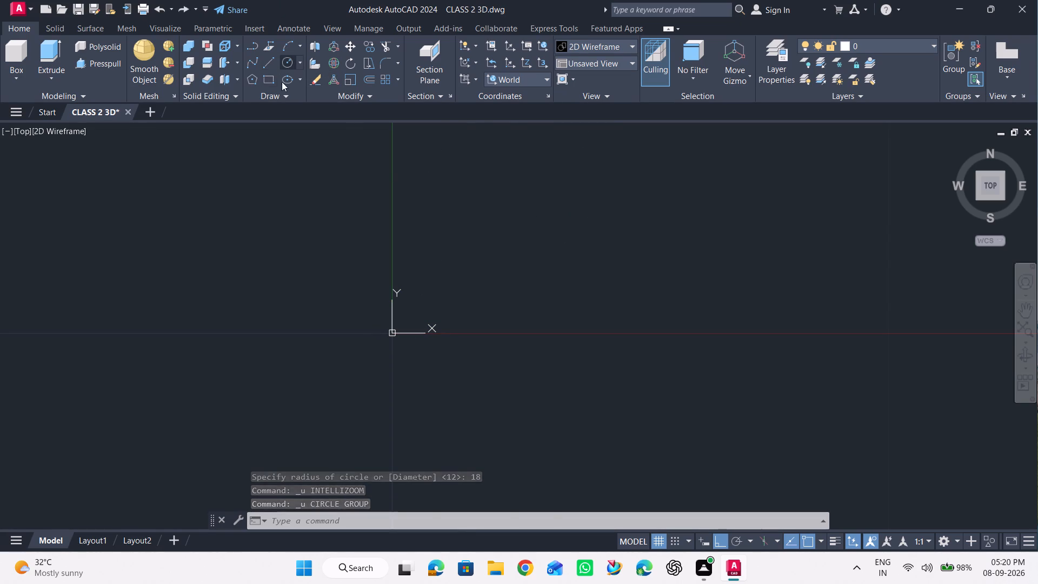
scroll(266, 406, "down", 3)
scroll(311, 394, "down", 7)
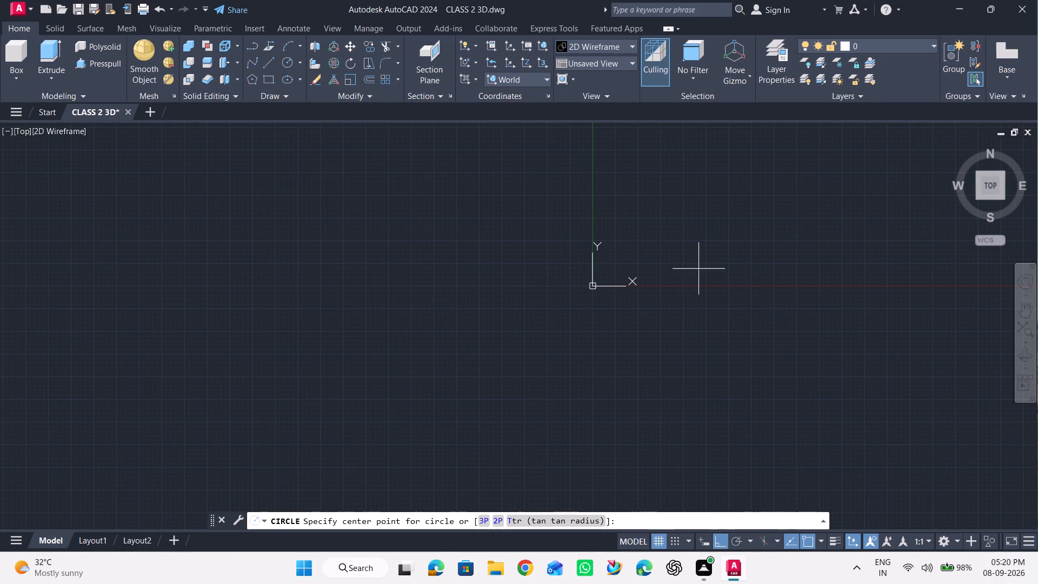
scroll(687, 275, "up", 2)
left_click_drag(521, 264, 510, 264)
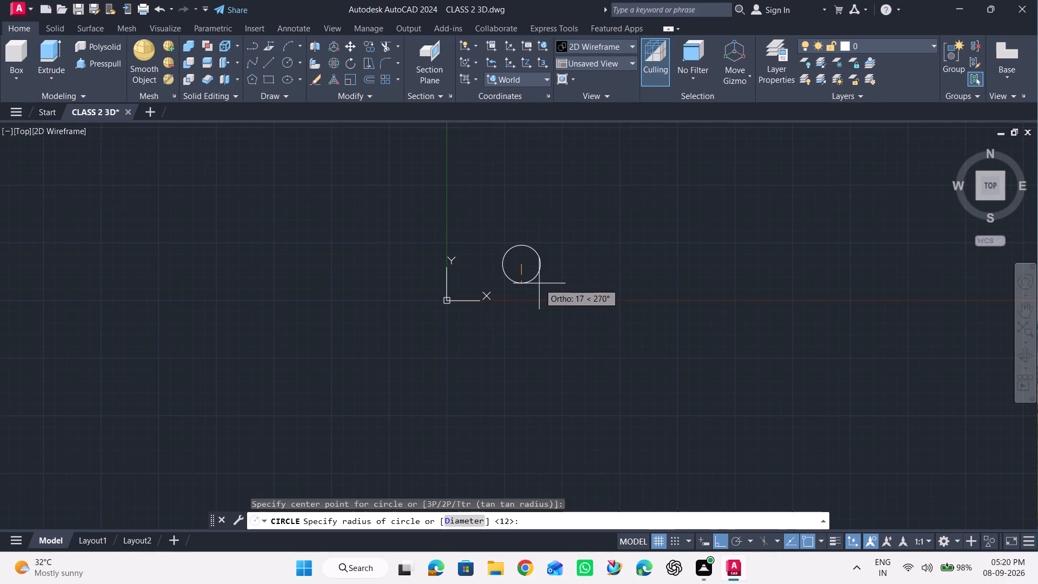
scroll(539, 283, "up", 2)
type("18")
key("Return")
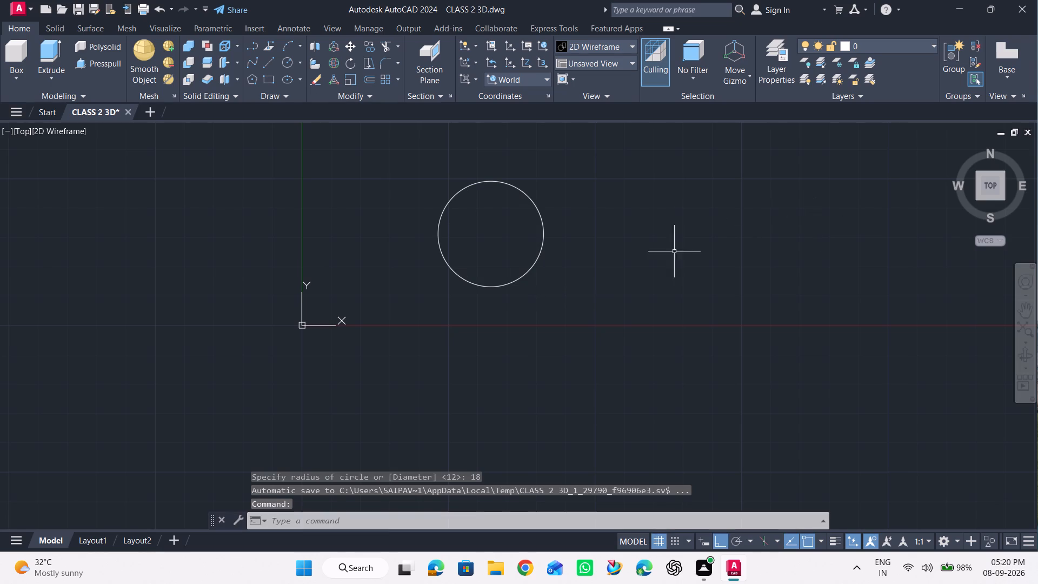
left_click_drag(312, 306, 305, 309)
left_click(269, 343)
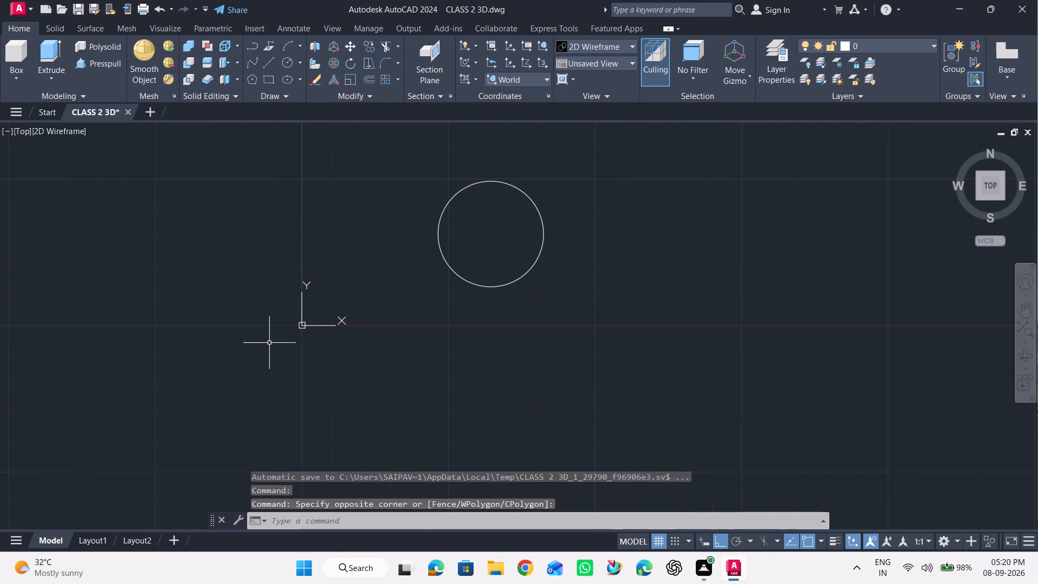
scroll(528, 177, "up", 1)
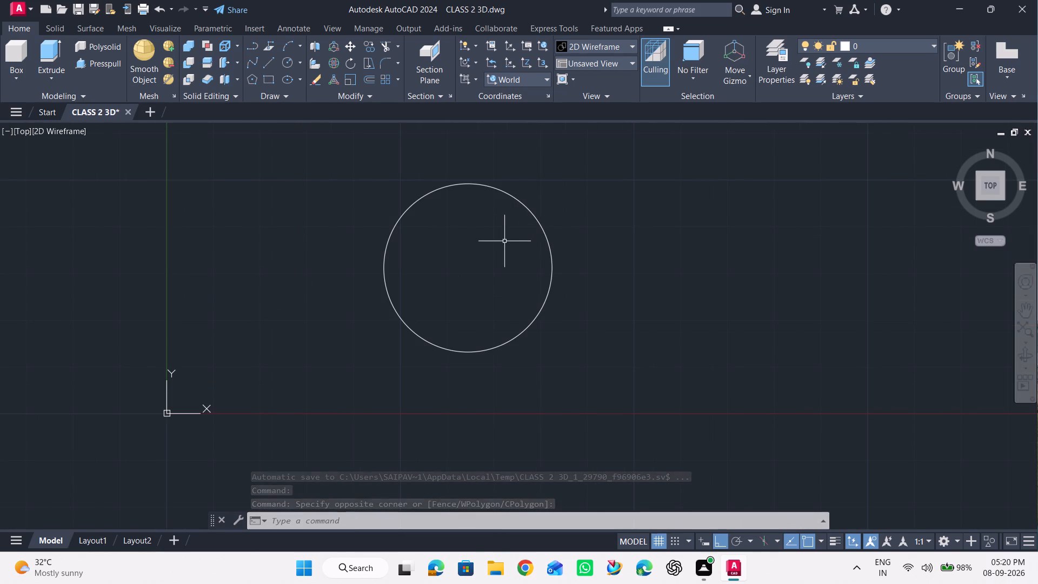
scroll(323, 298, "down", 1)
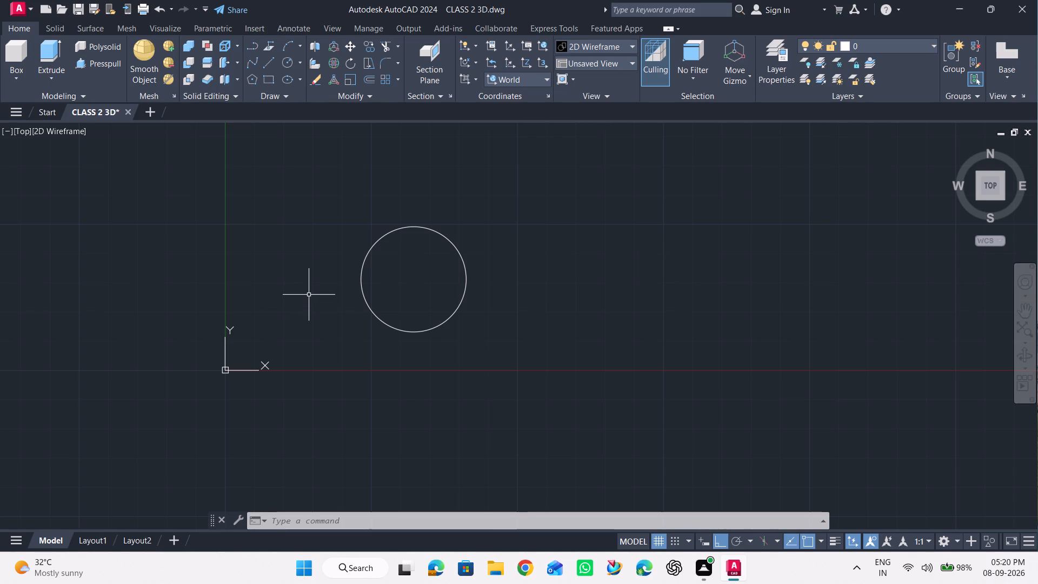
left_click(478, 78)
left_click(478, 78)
Draw a circle of diameter 24 concentric with the radius 18 circle.
left_click(290, 64)
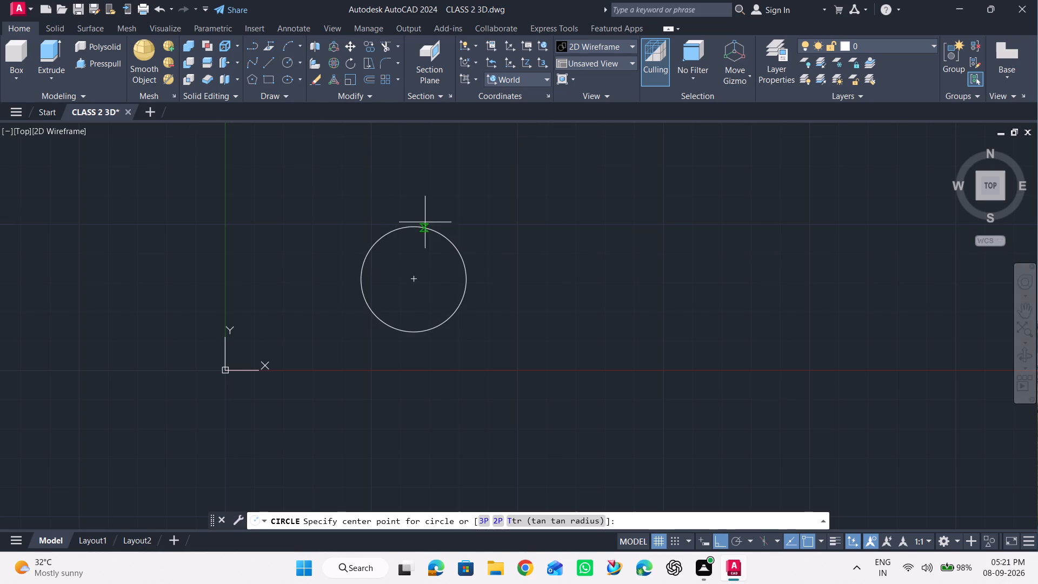
left_click(416, 280)
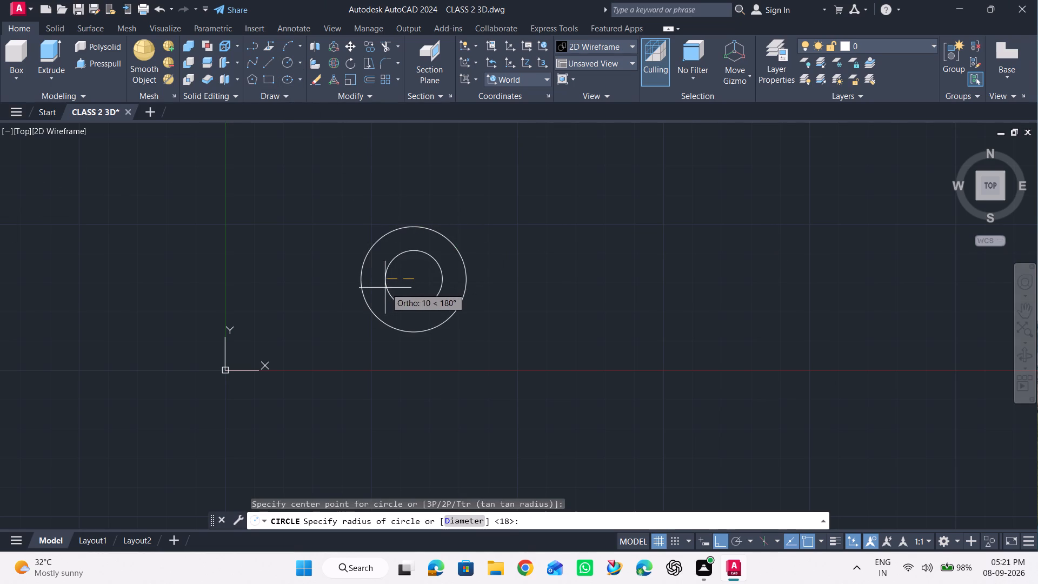
left_click(460, 515)
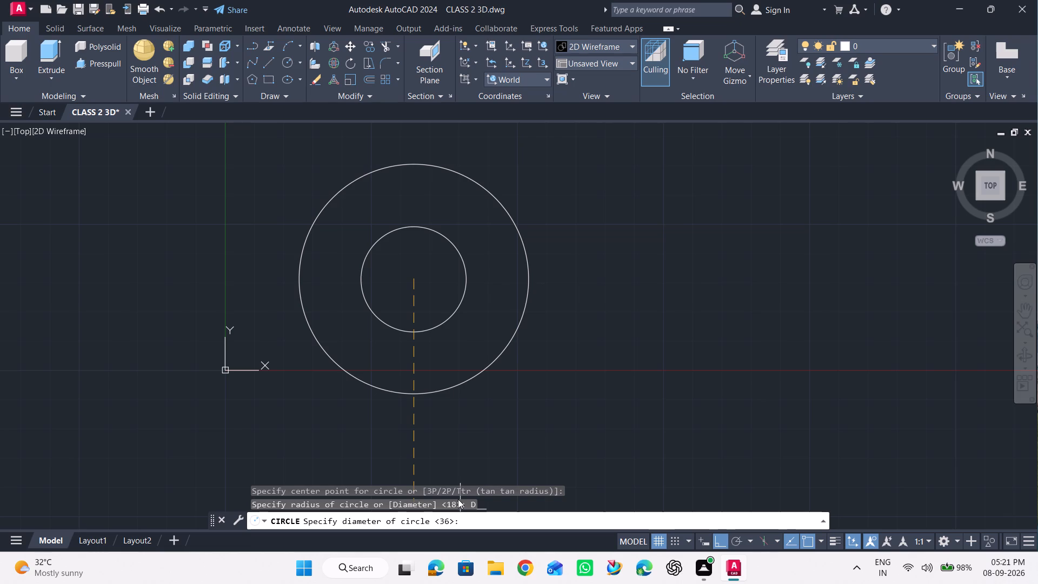
key("2")
key("4")
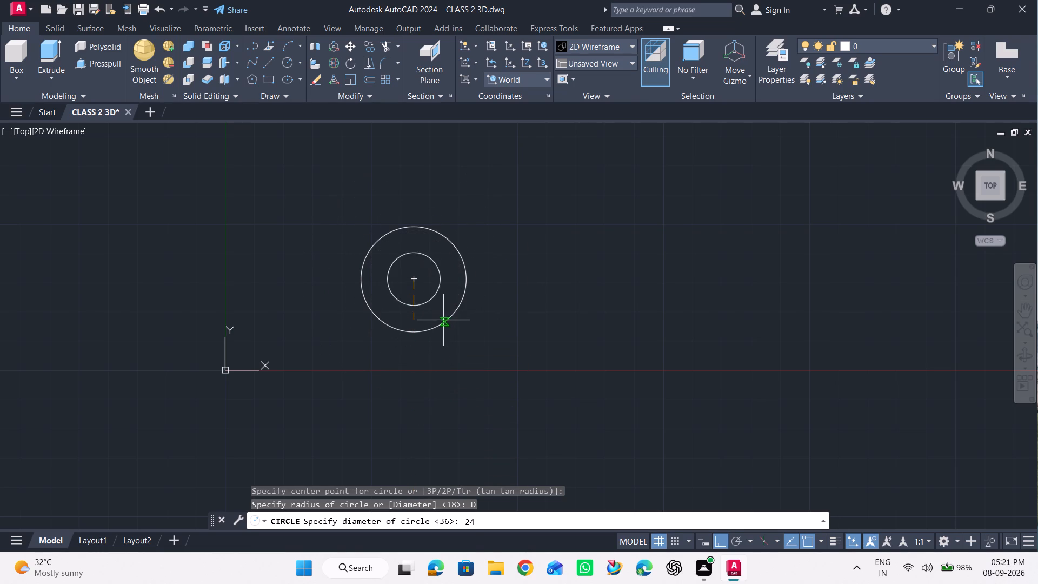
key("Return")
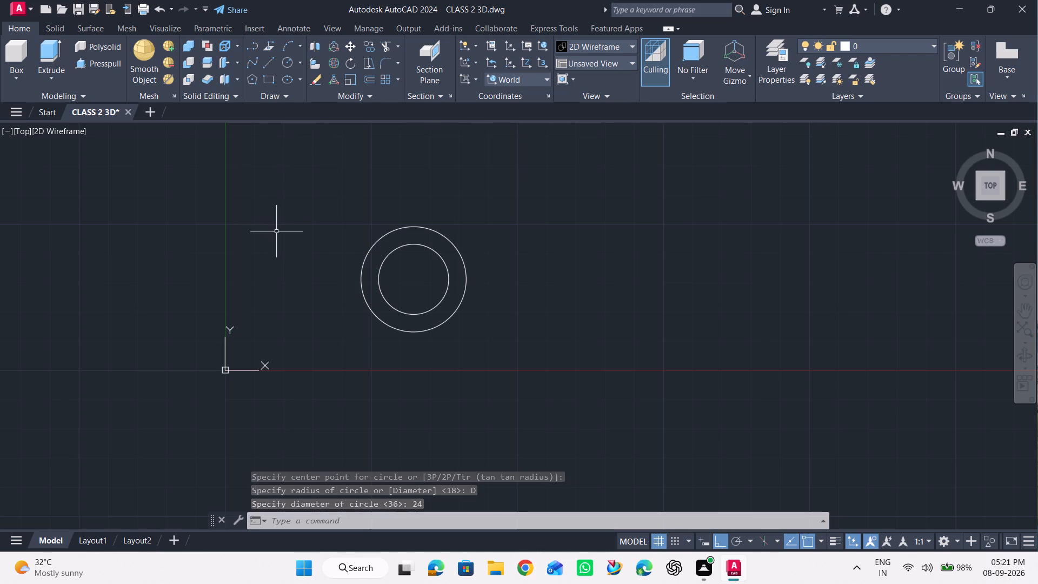
Presspull the outer circle upward to a height of 15, working in an orbited 3D view.
left_click(366, 251)
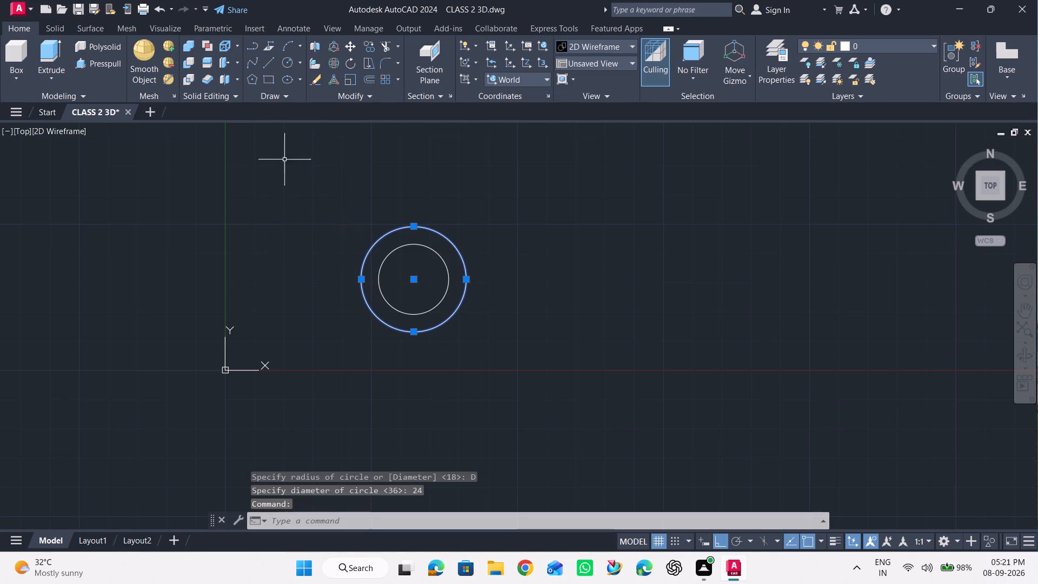
left_click(115, 65)
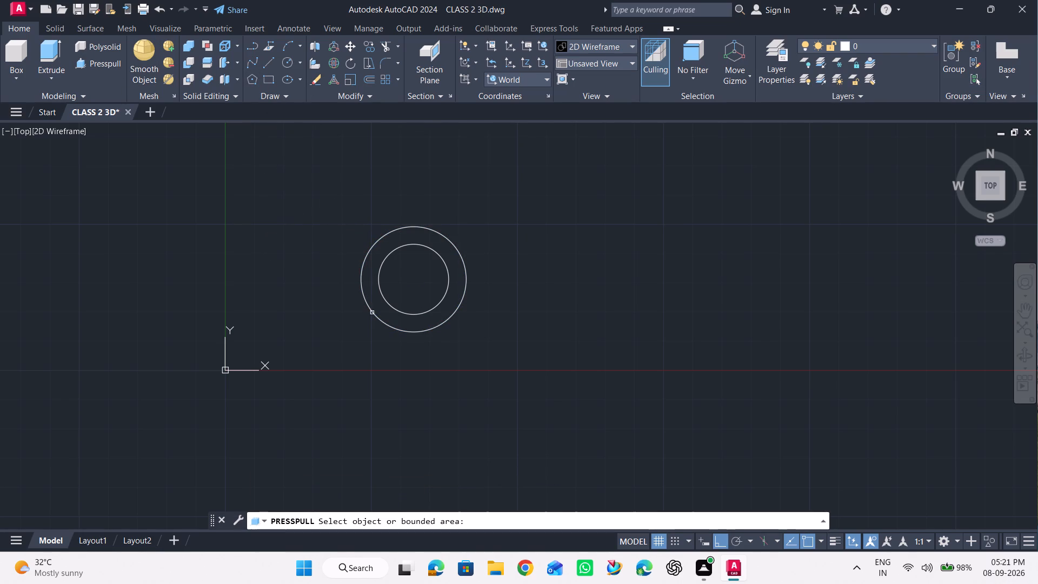
left_click(455, 311)
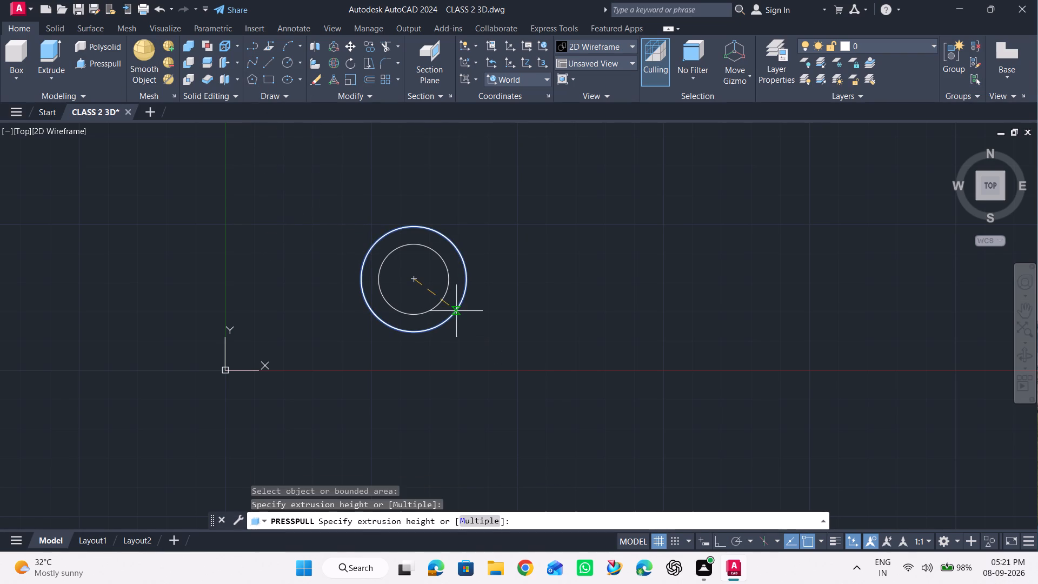
left_click(1020, 357)
left_click_drag(702, 319, 669, 201)
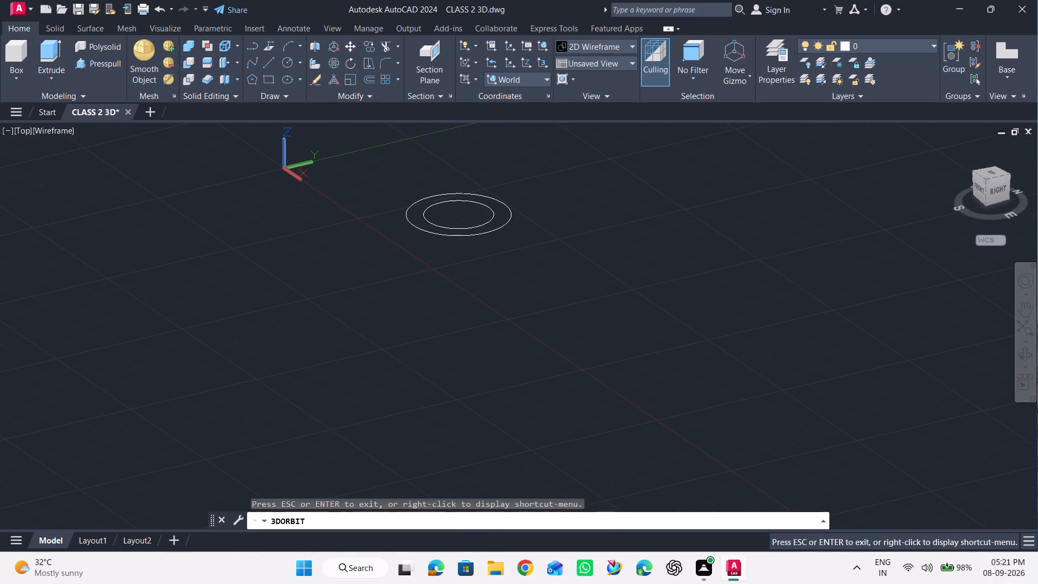
key("Return")
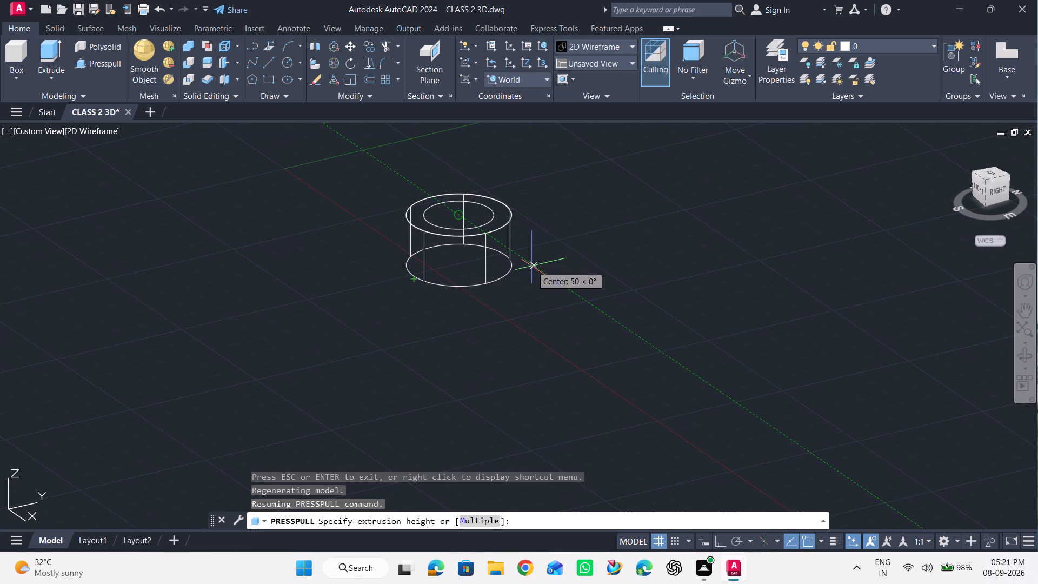
type("15")
key("Return")
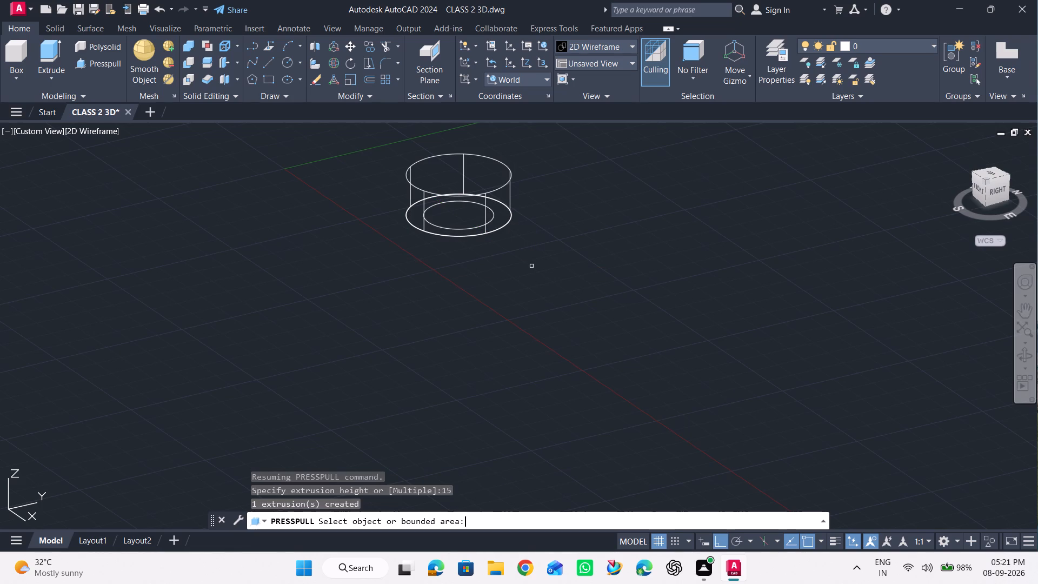
scroll(407, 326, "down", 2)
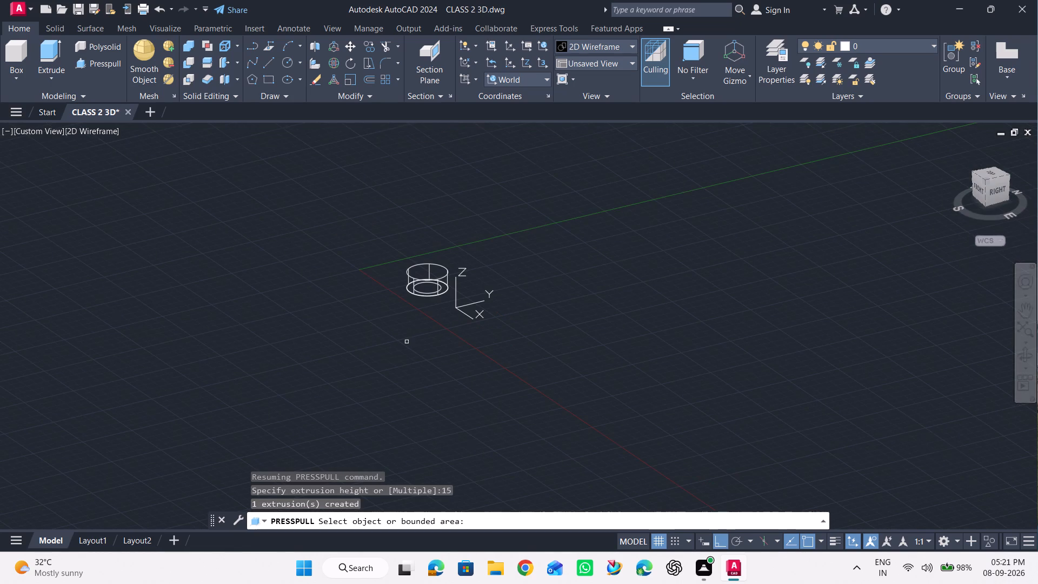
scroll(404, 263, "up", 2)
scroll(498, 275, "up", 1)
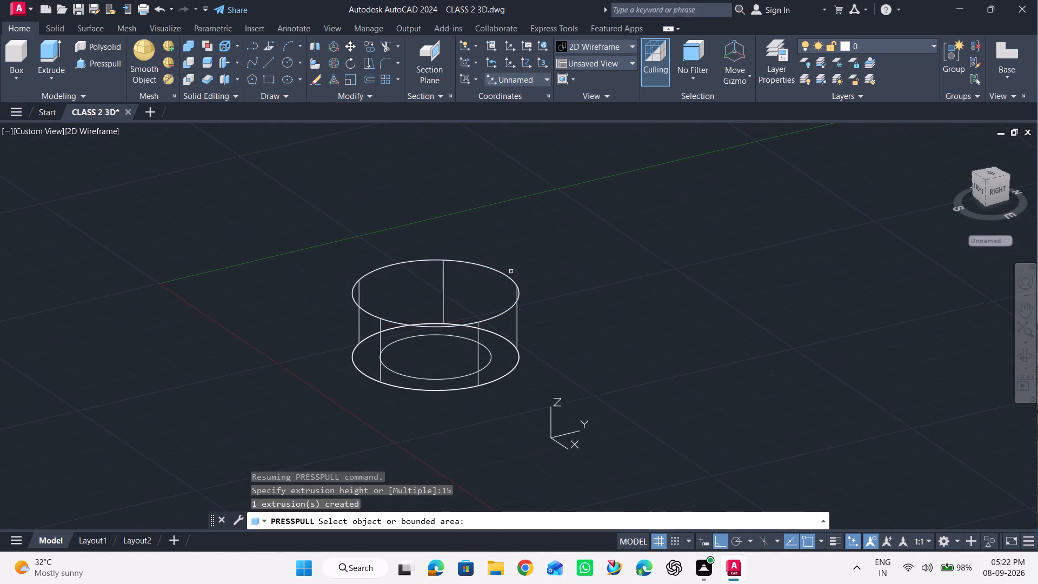
scroll(581, 254, "up", 1)
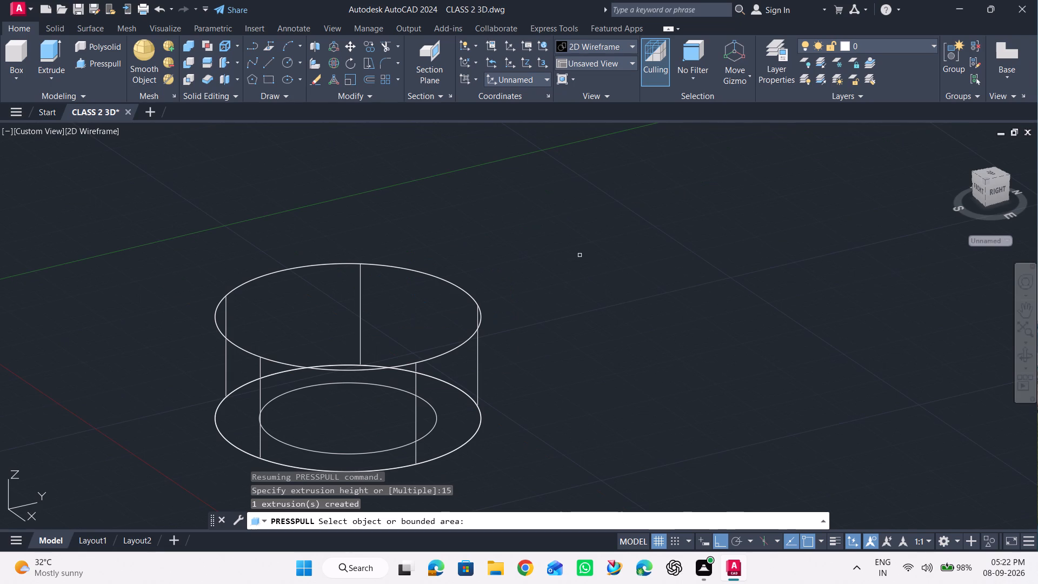
key("space")
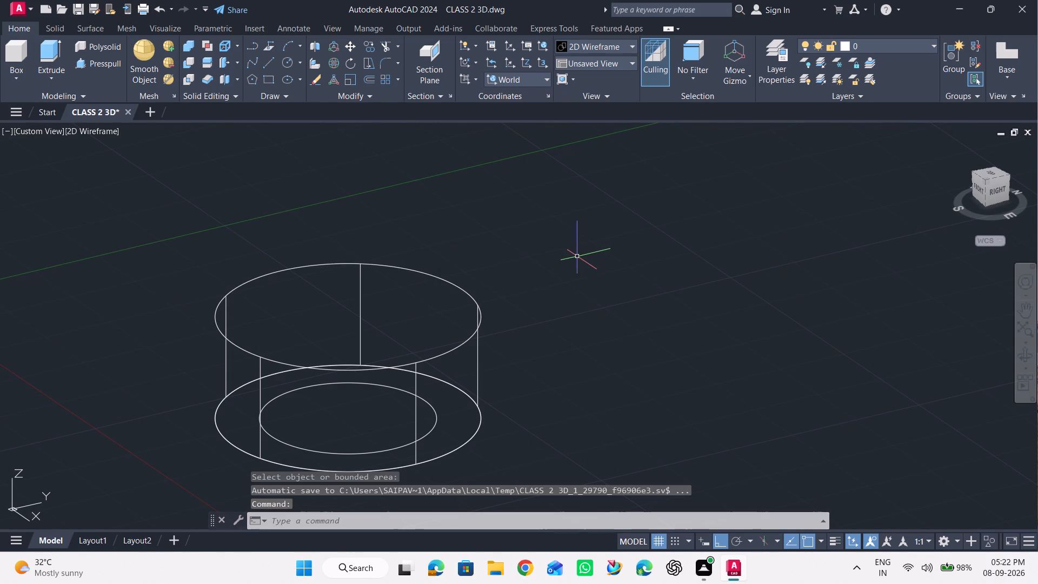
Move the inner circle from the cylinder's base up to the centre of its top face.
left_click(435, 424)
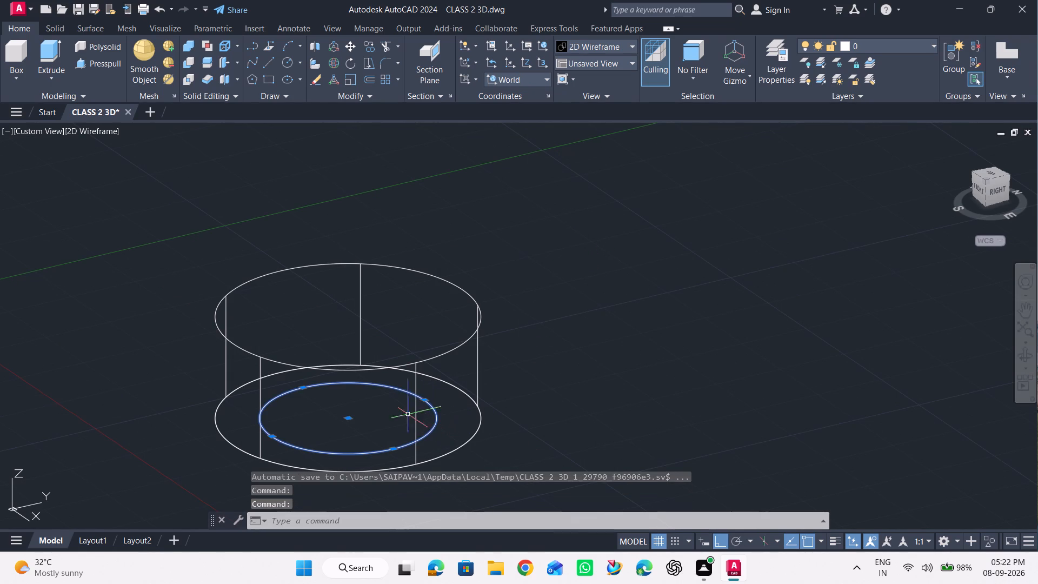
left_click(349, 422)
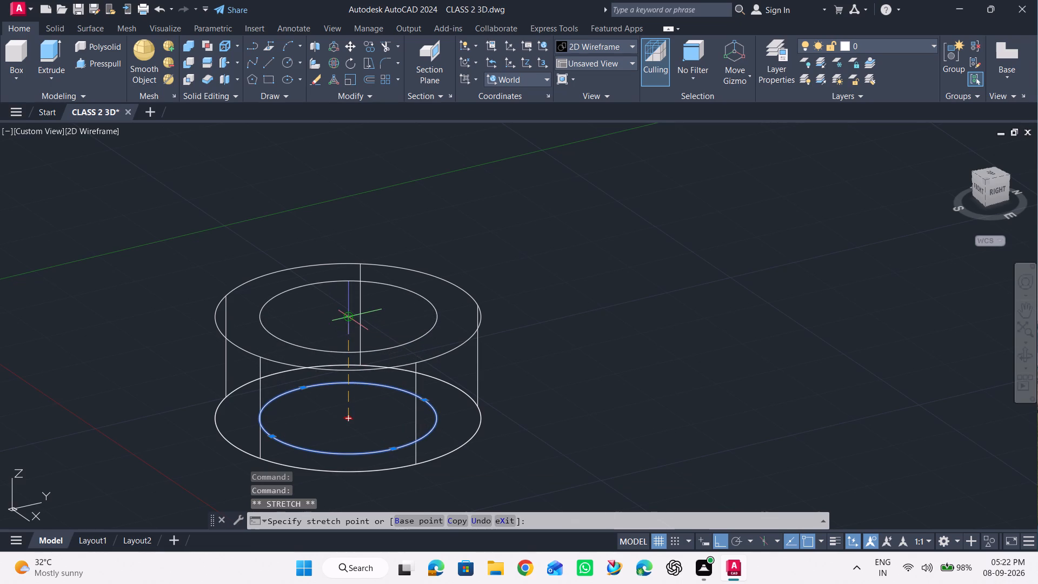
left_click(349, 318)
key("Escape")
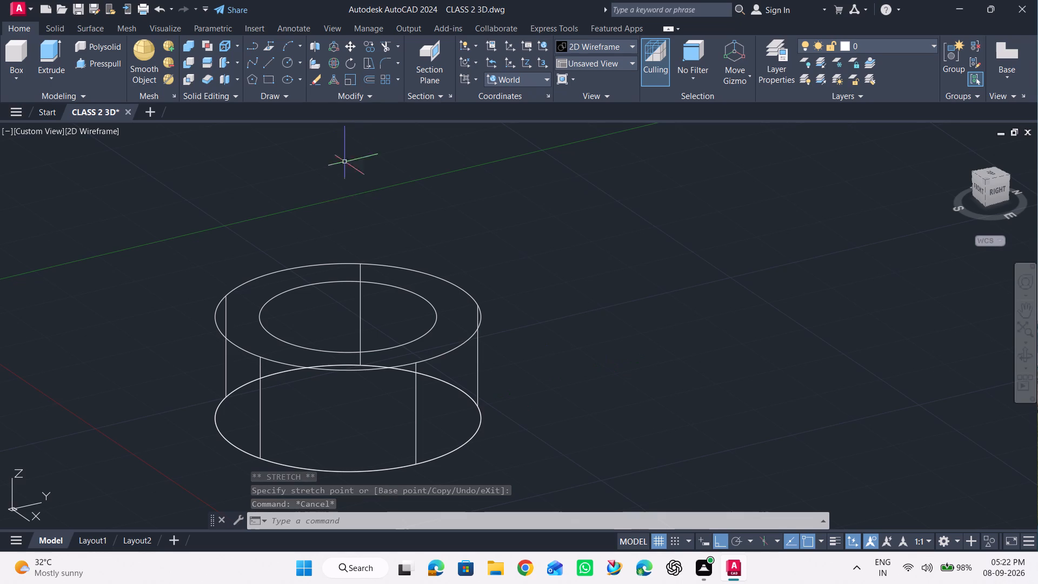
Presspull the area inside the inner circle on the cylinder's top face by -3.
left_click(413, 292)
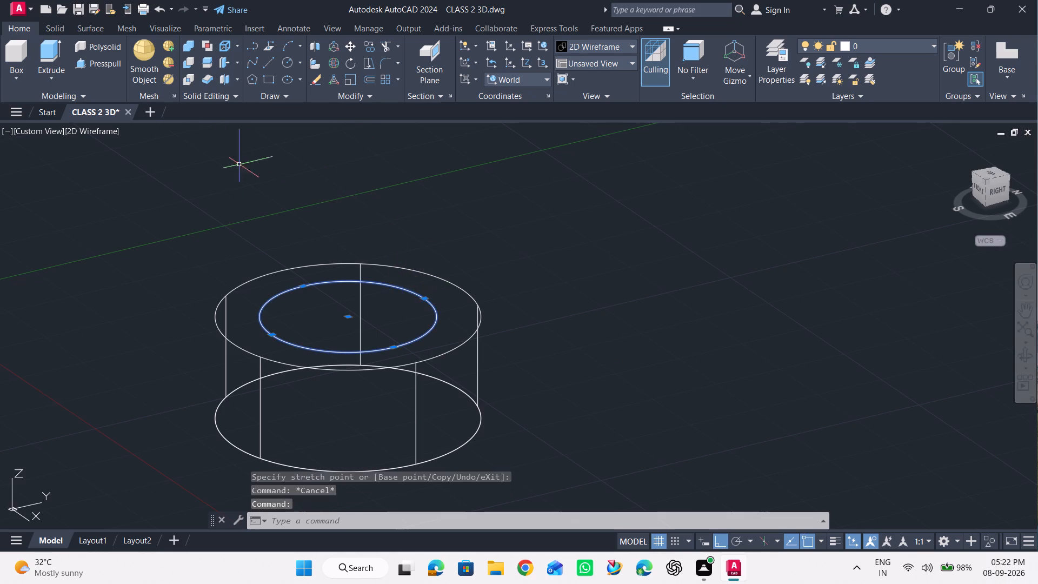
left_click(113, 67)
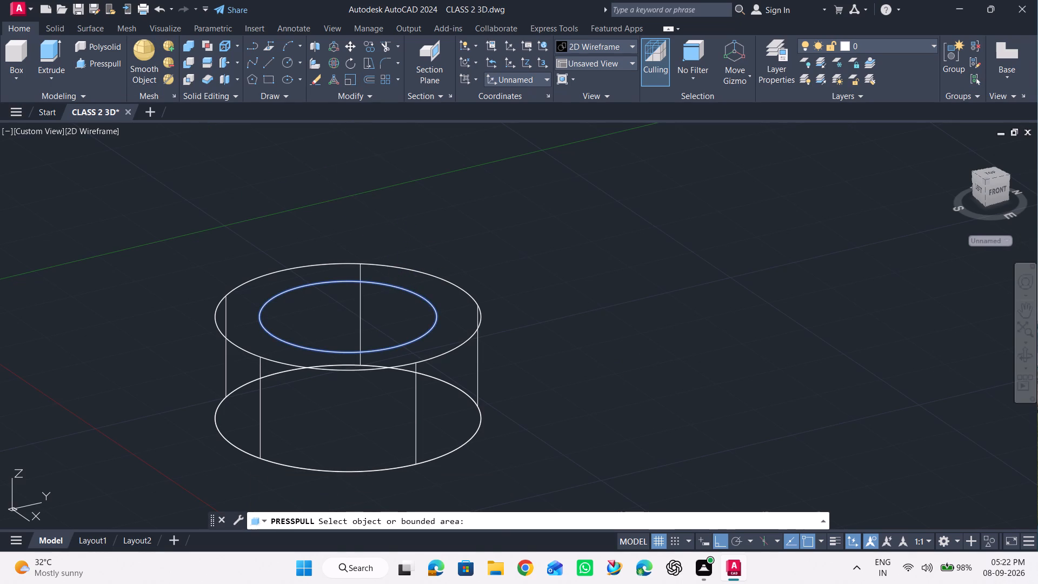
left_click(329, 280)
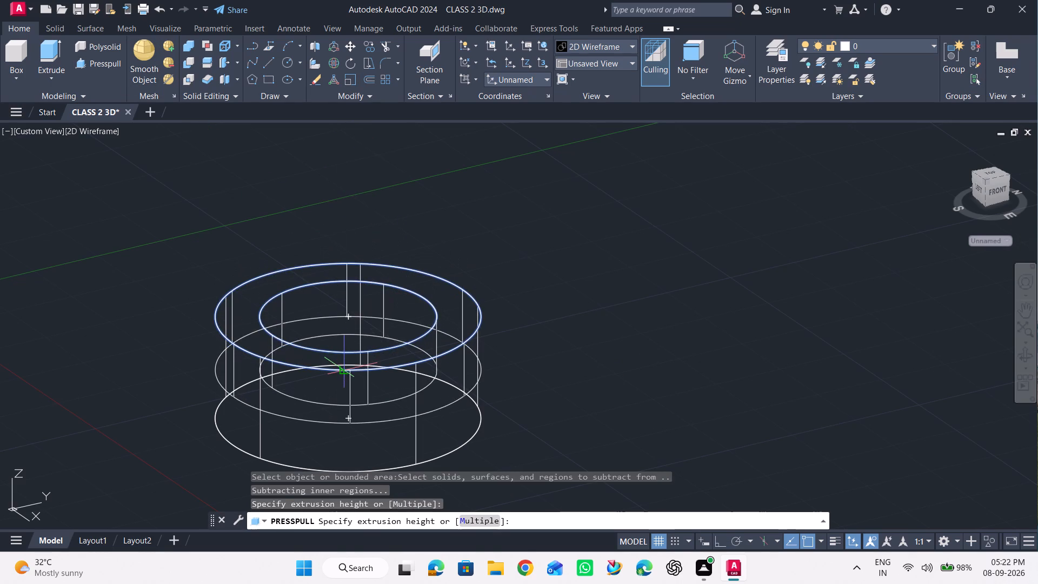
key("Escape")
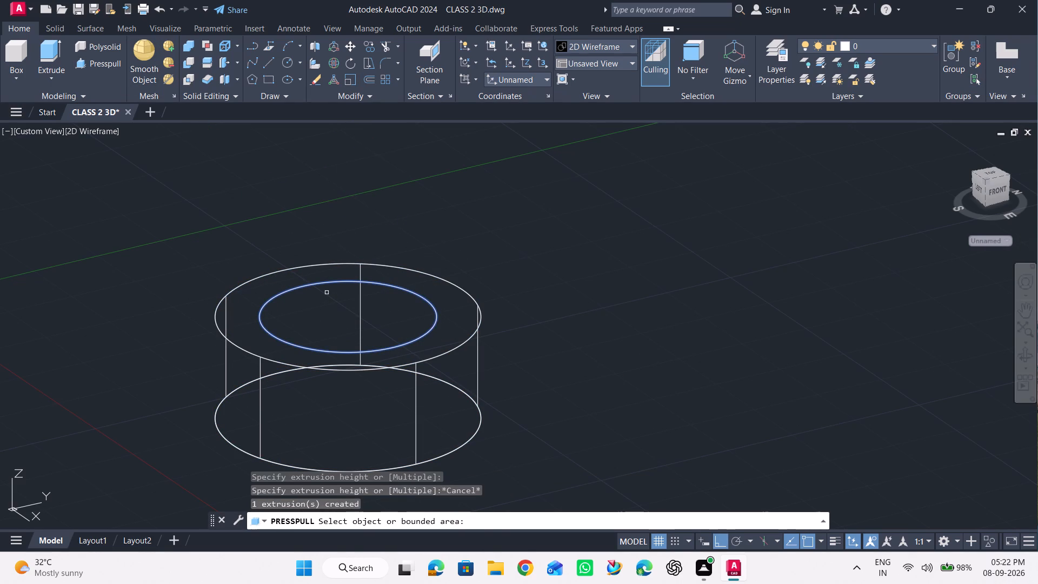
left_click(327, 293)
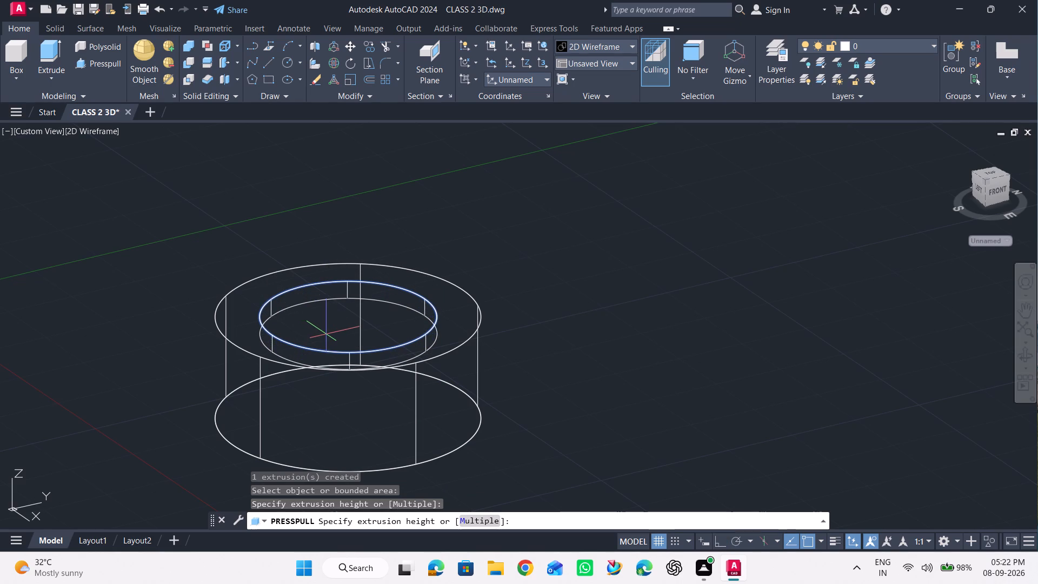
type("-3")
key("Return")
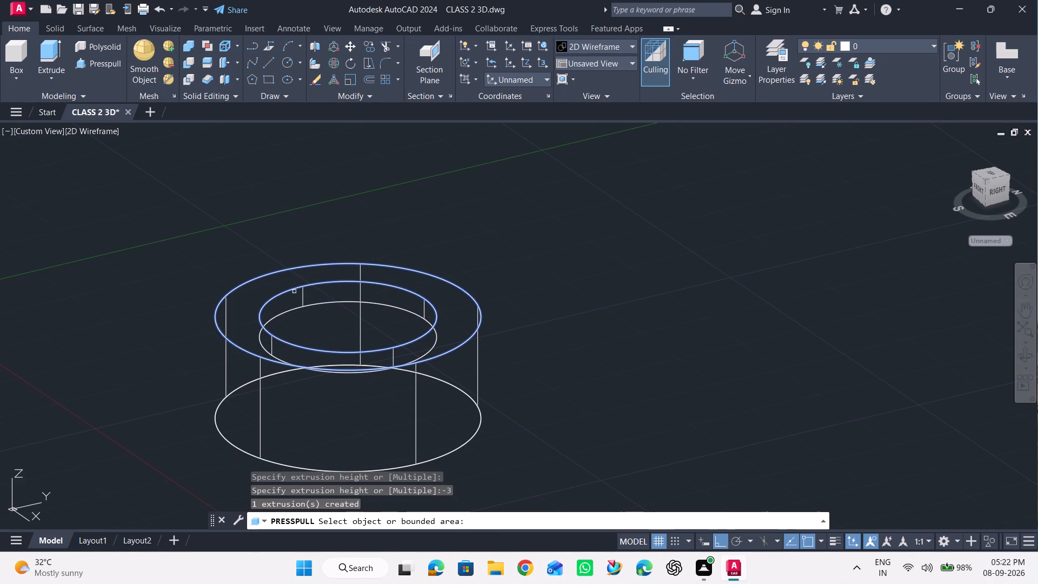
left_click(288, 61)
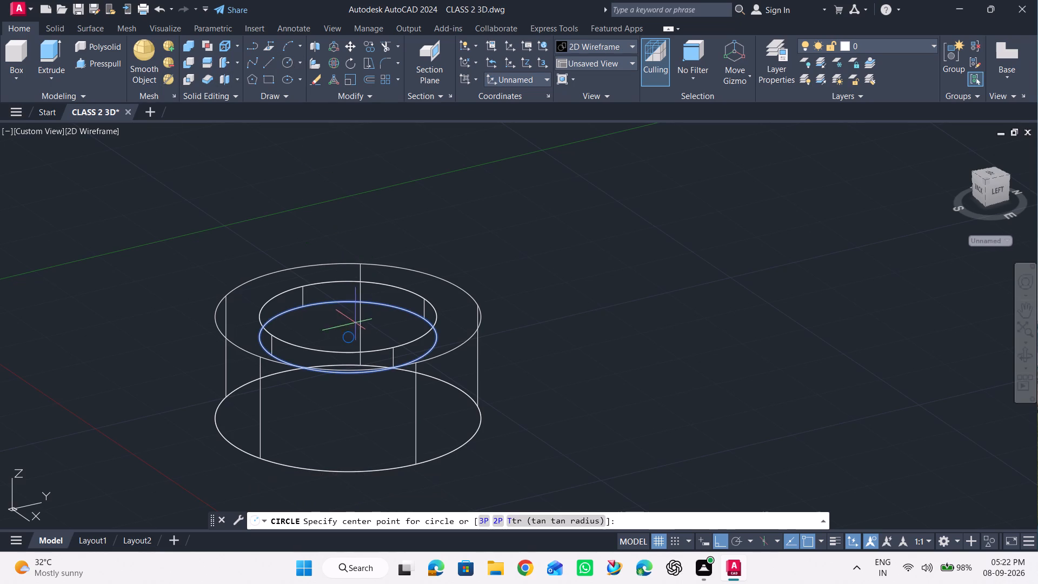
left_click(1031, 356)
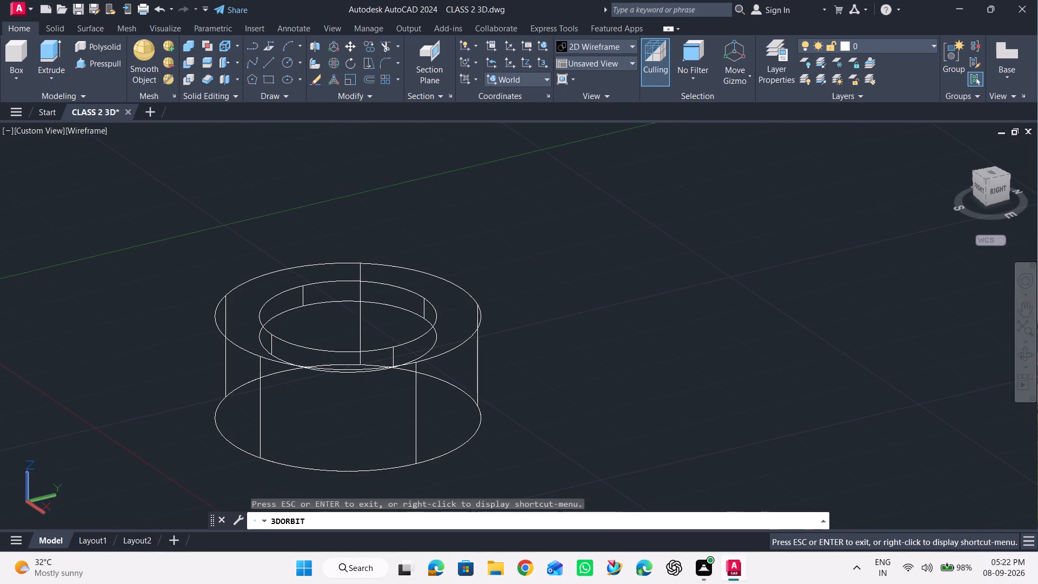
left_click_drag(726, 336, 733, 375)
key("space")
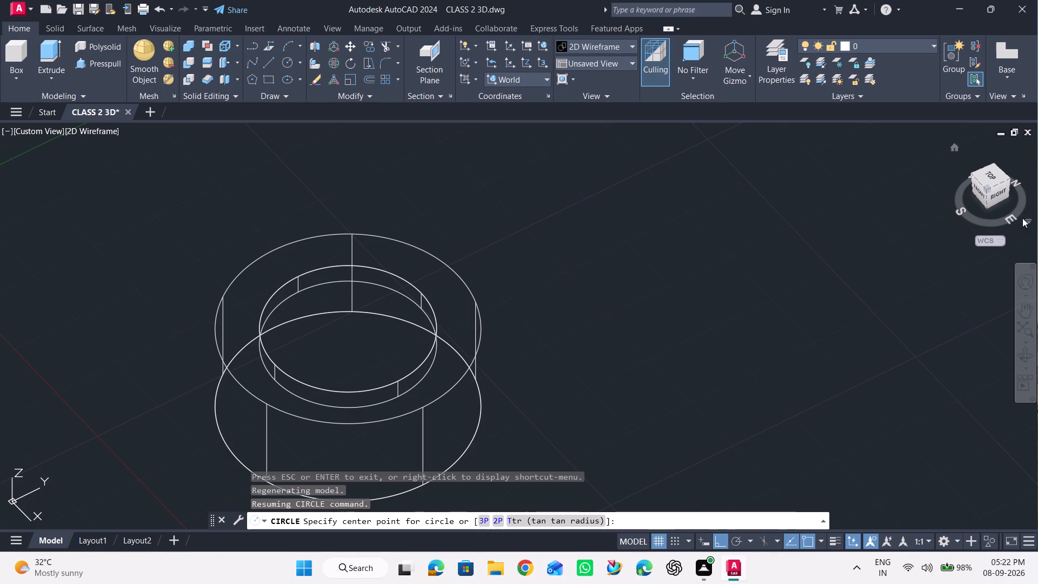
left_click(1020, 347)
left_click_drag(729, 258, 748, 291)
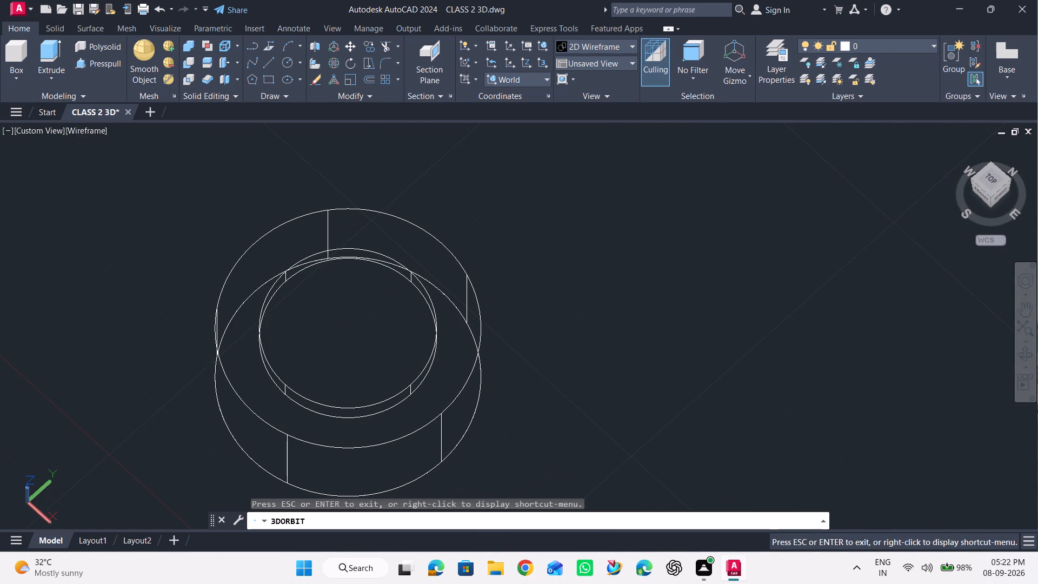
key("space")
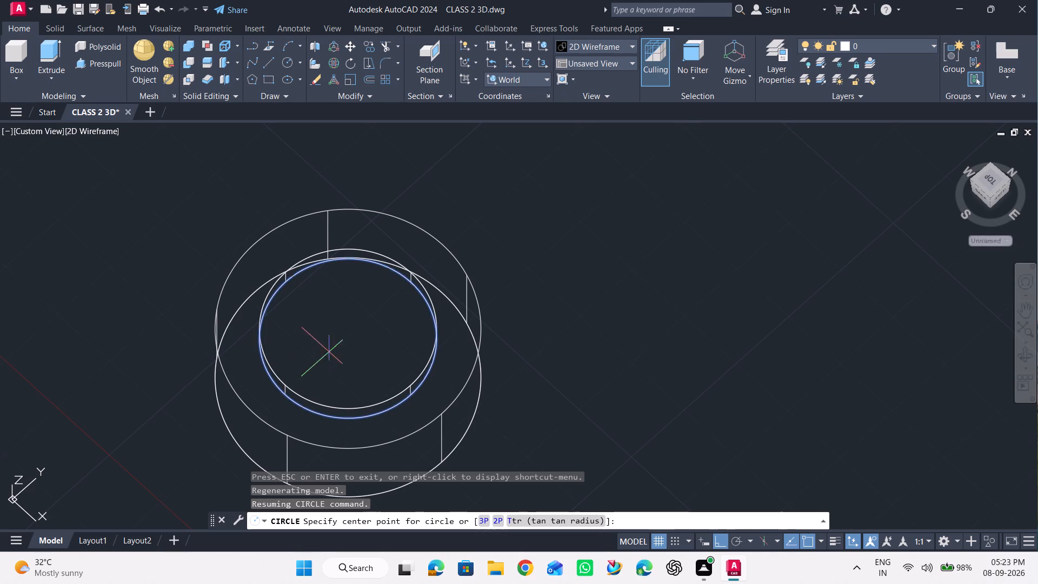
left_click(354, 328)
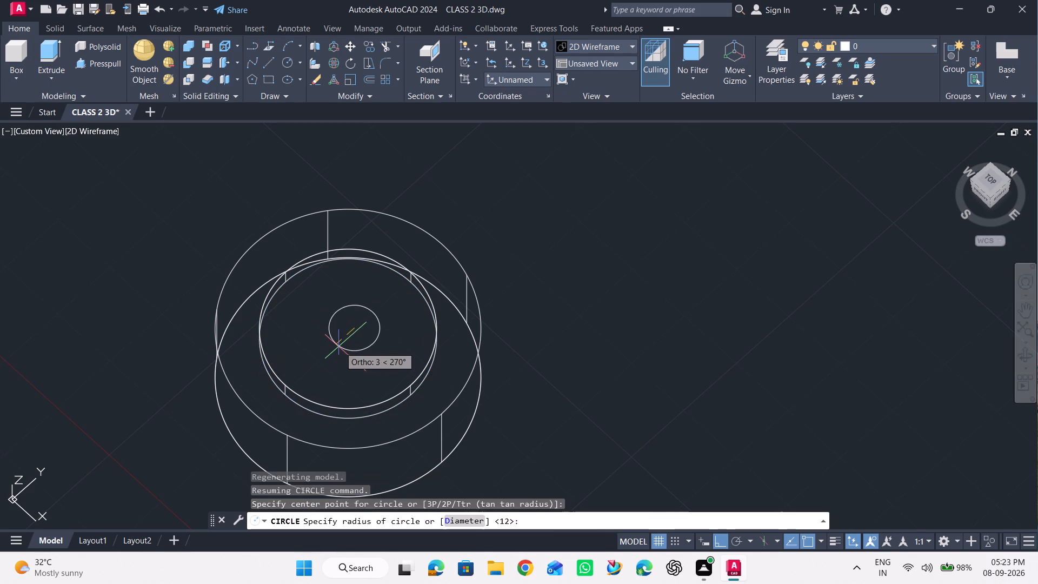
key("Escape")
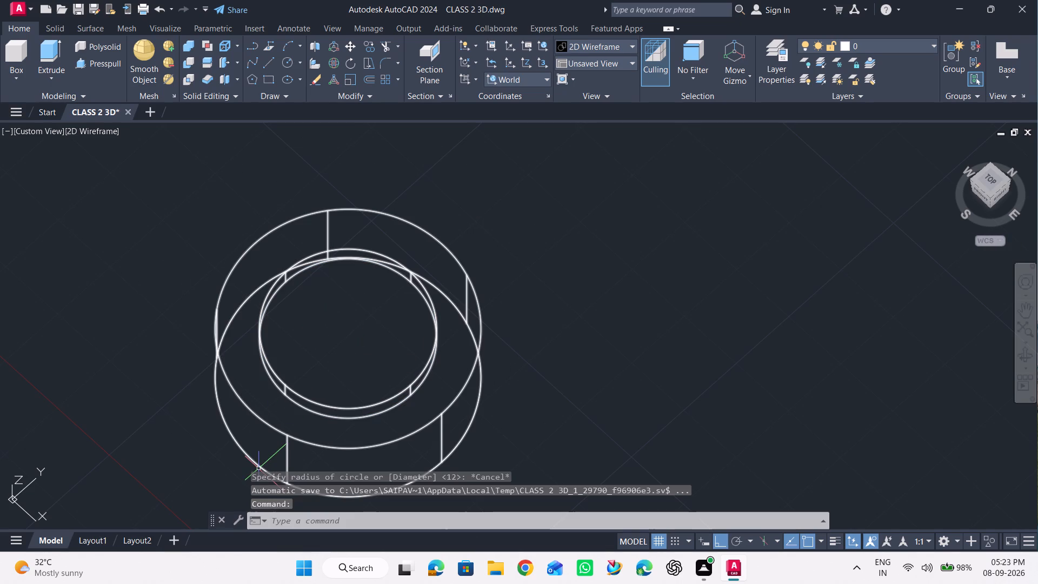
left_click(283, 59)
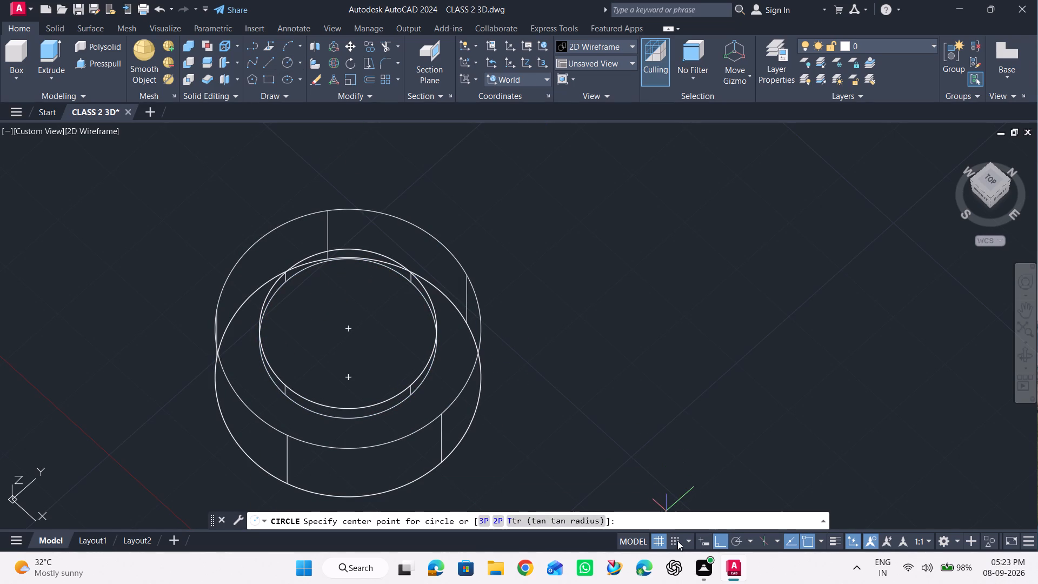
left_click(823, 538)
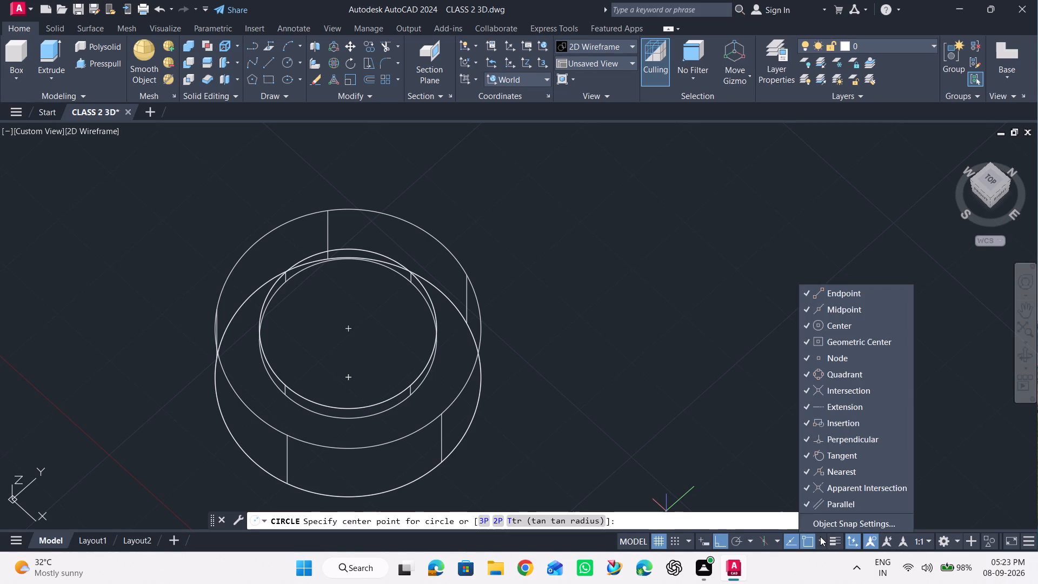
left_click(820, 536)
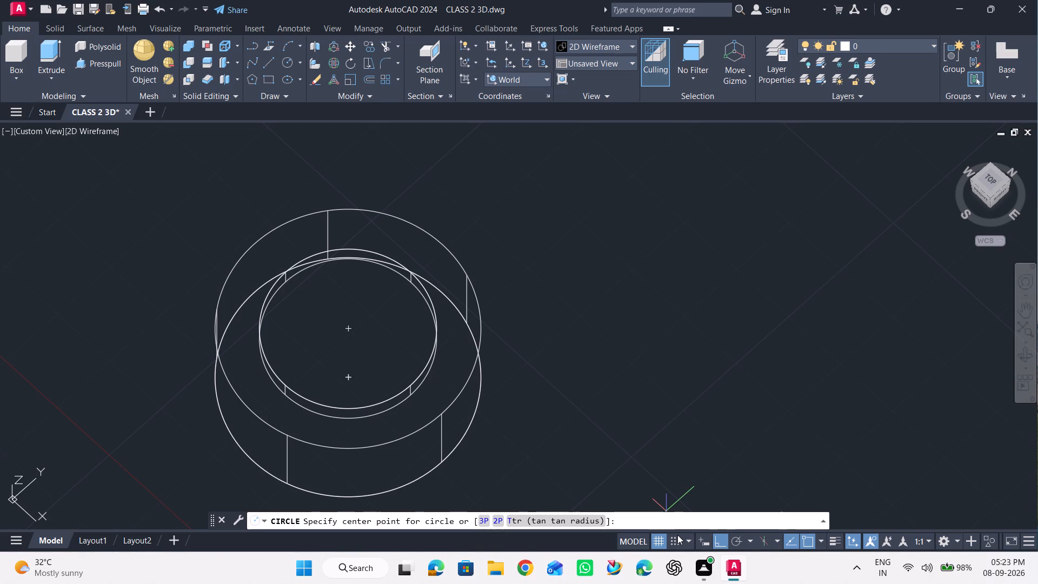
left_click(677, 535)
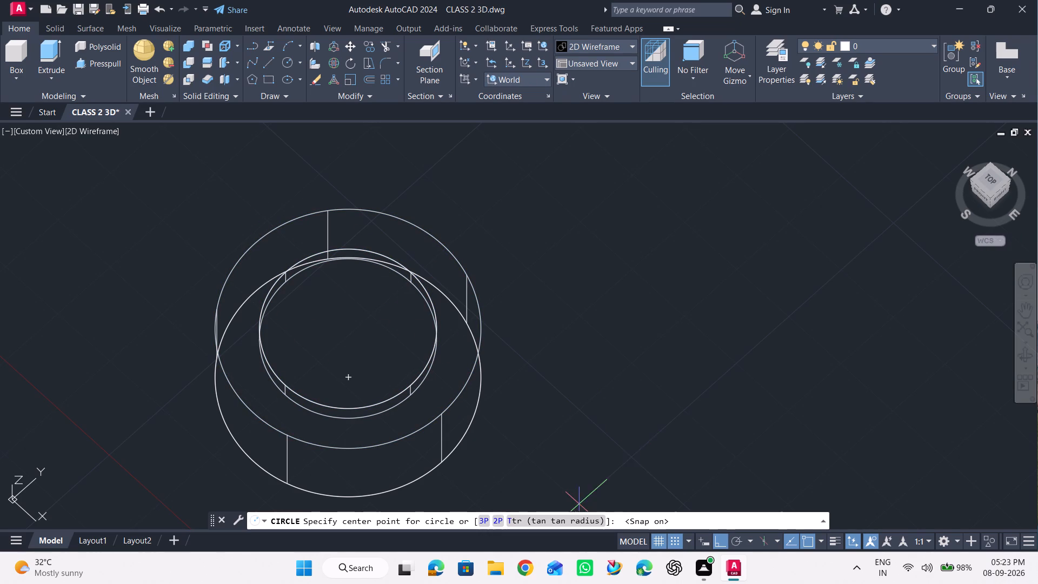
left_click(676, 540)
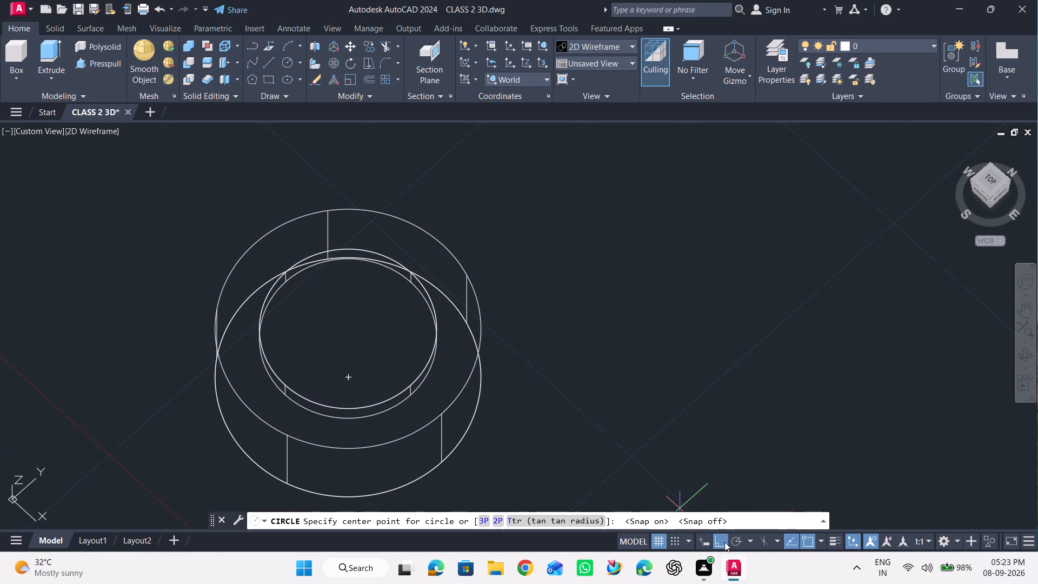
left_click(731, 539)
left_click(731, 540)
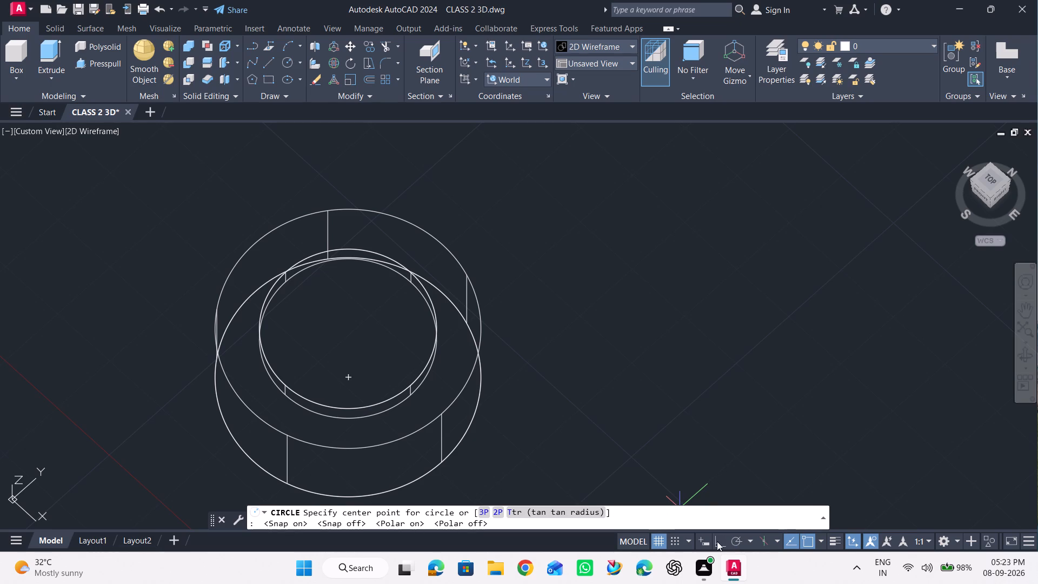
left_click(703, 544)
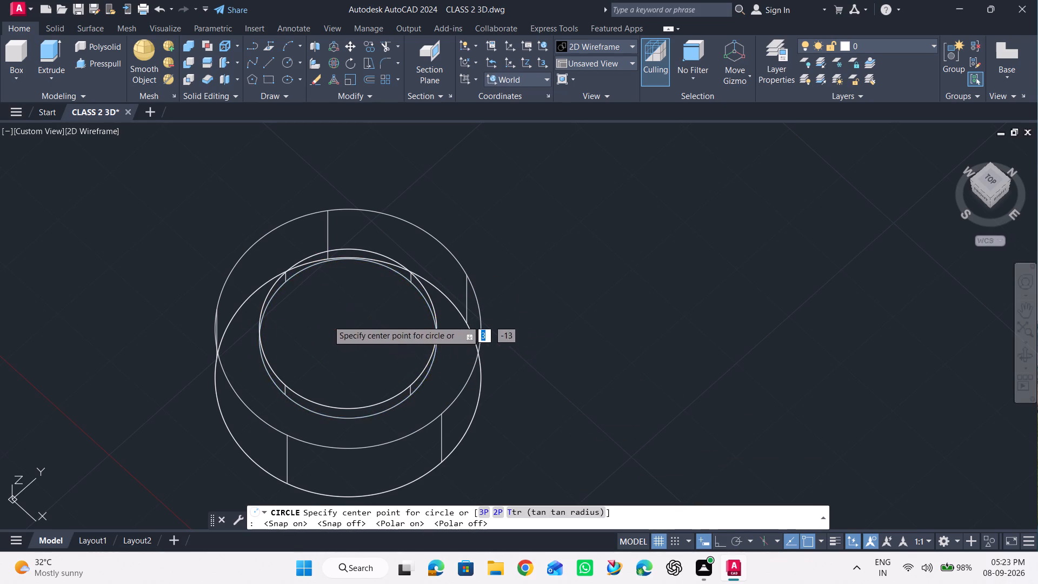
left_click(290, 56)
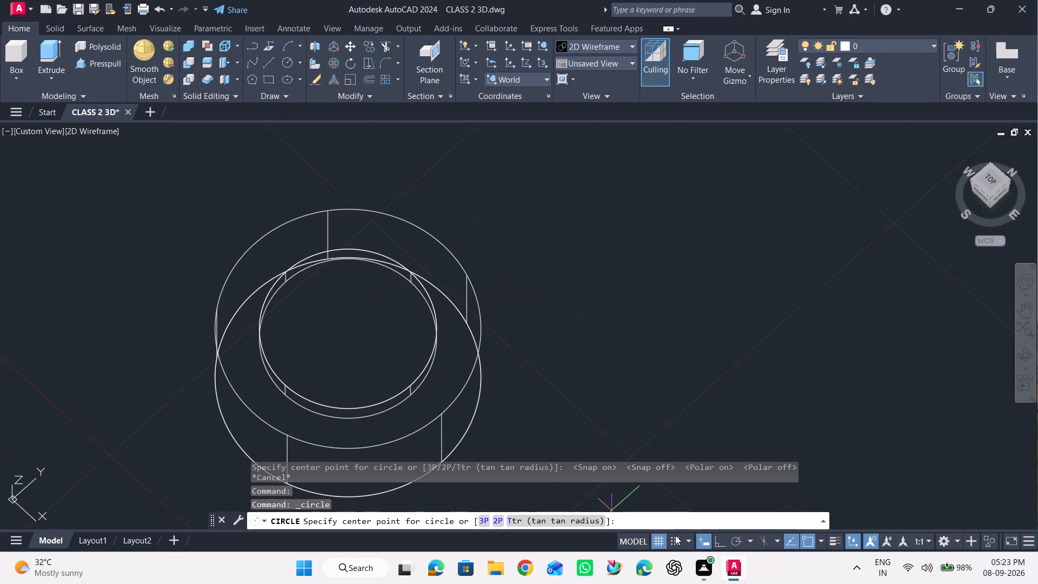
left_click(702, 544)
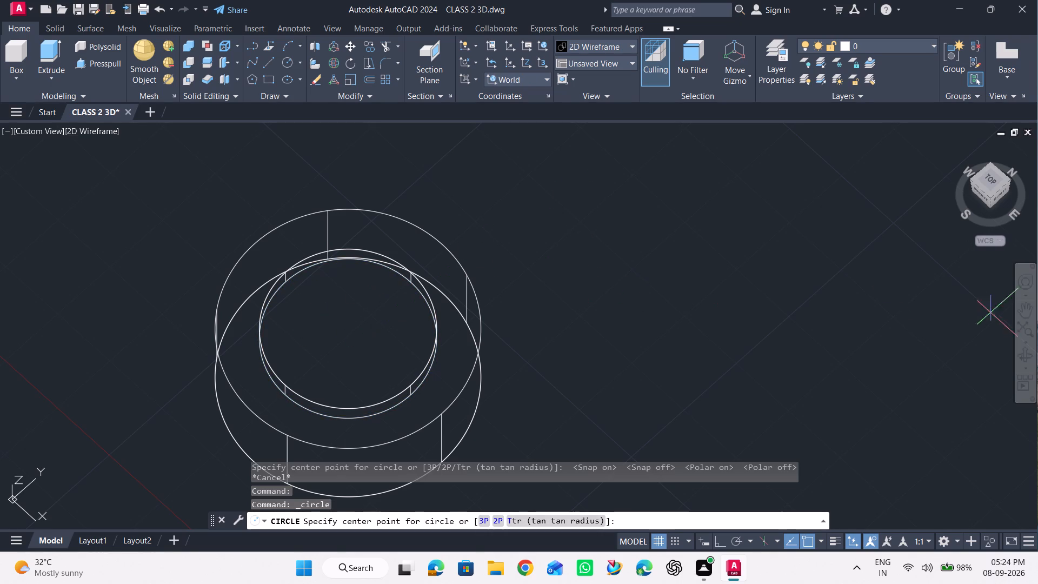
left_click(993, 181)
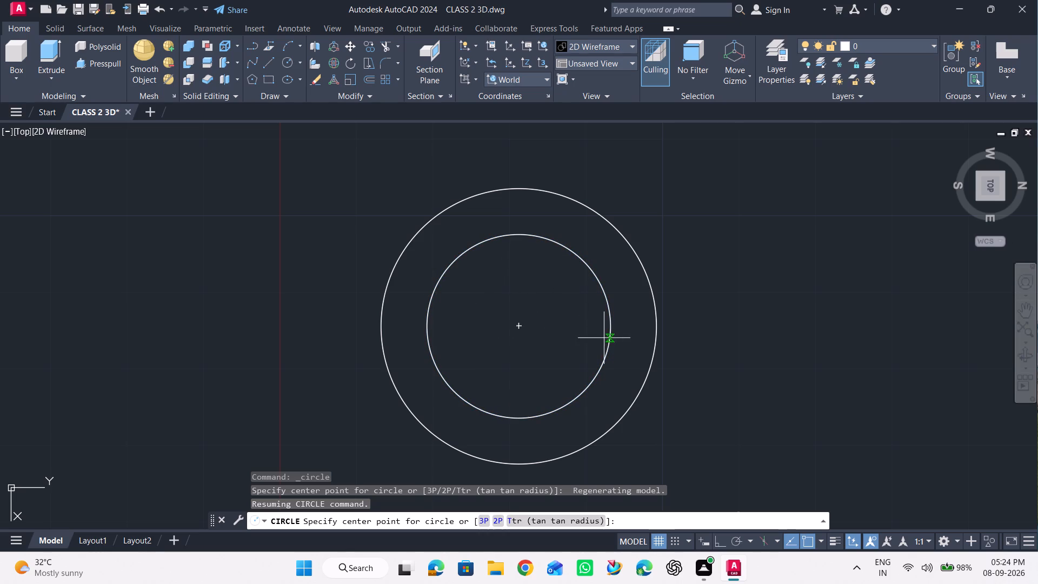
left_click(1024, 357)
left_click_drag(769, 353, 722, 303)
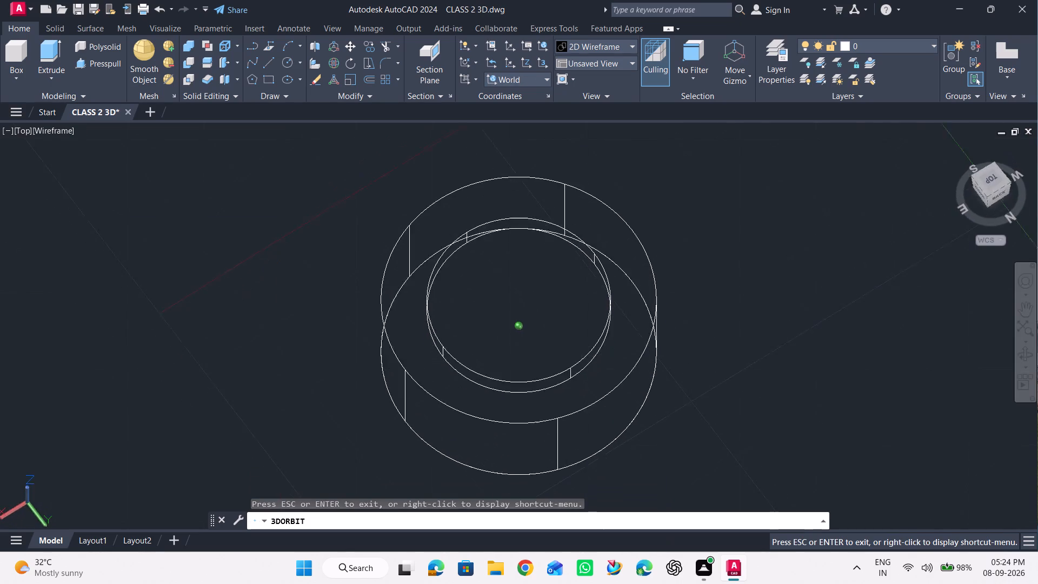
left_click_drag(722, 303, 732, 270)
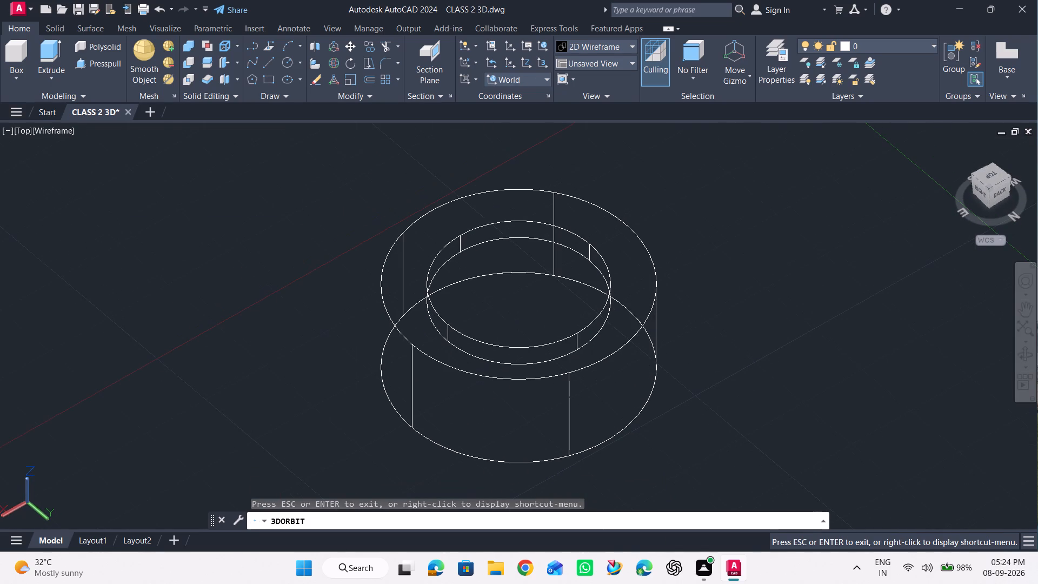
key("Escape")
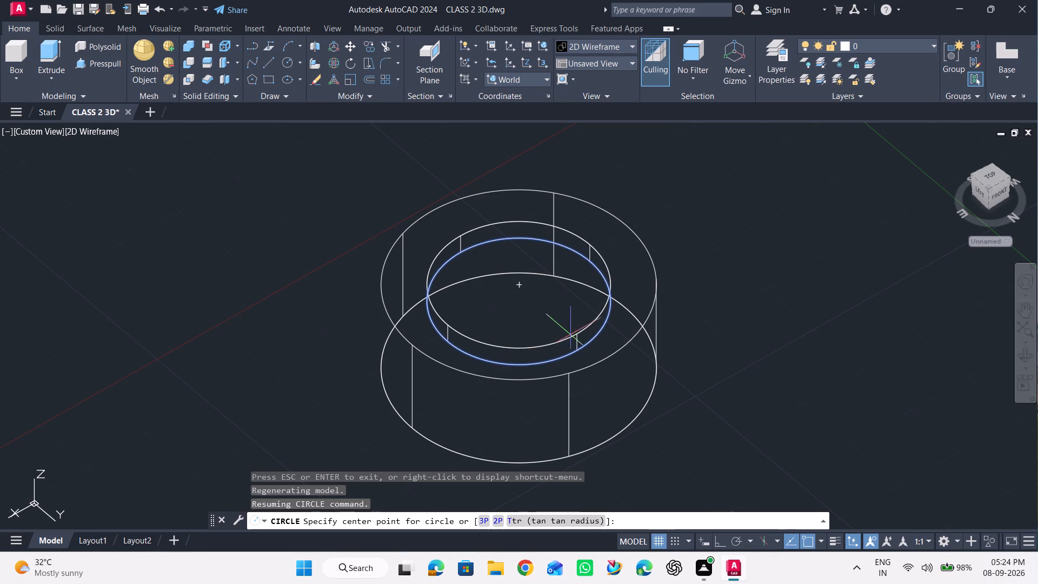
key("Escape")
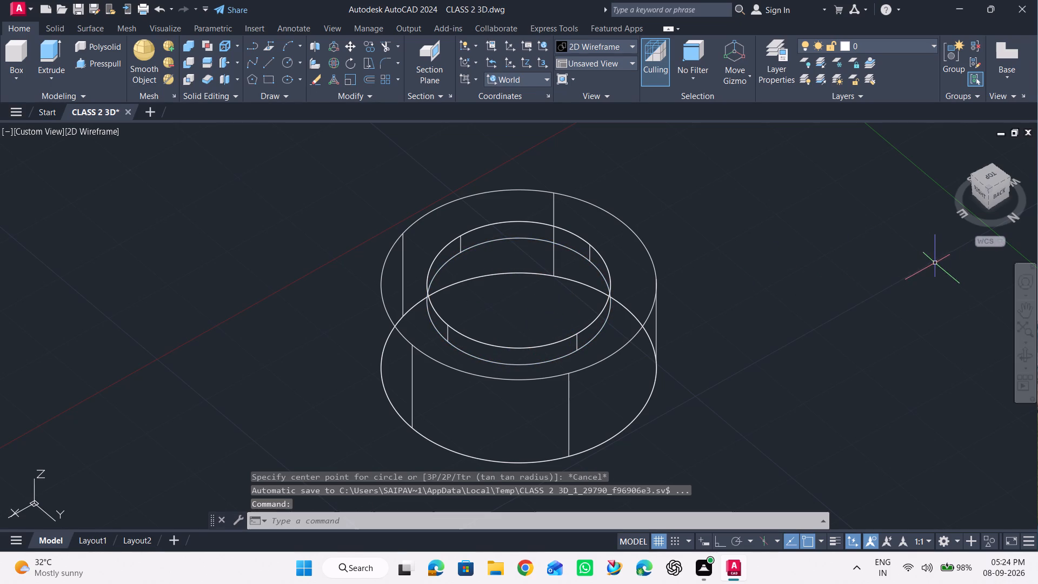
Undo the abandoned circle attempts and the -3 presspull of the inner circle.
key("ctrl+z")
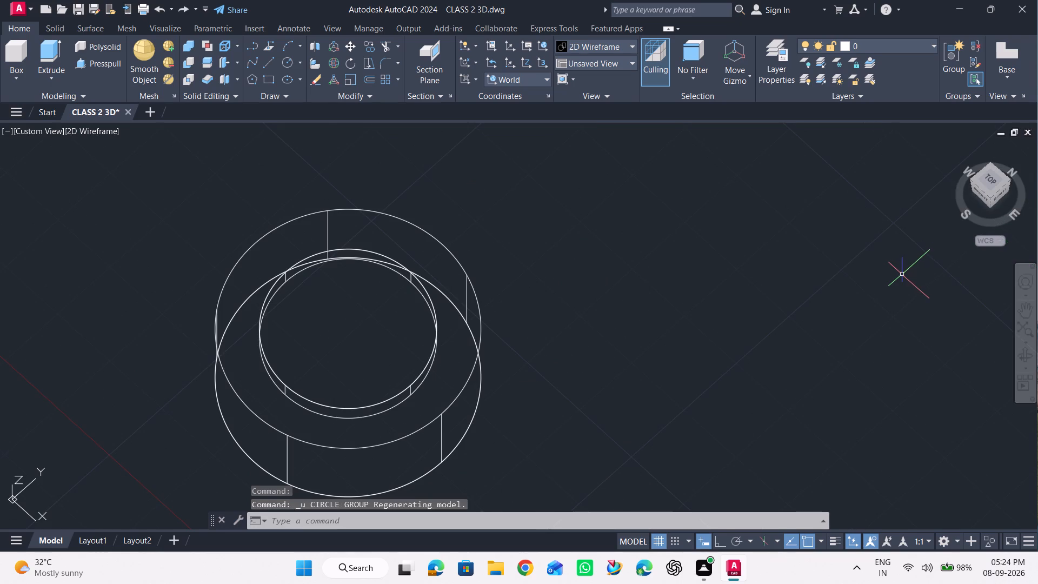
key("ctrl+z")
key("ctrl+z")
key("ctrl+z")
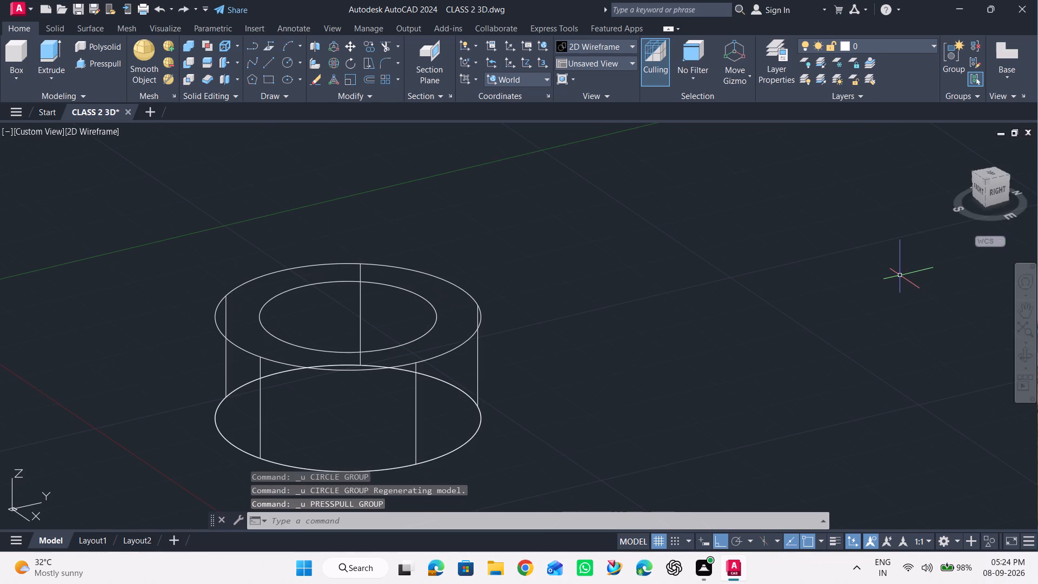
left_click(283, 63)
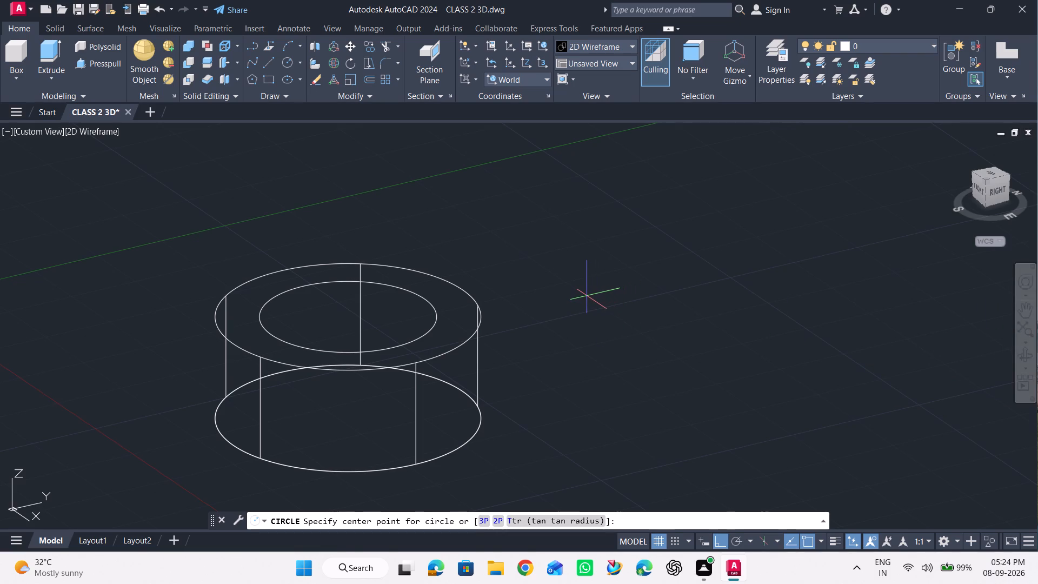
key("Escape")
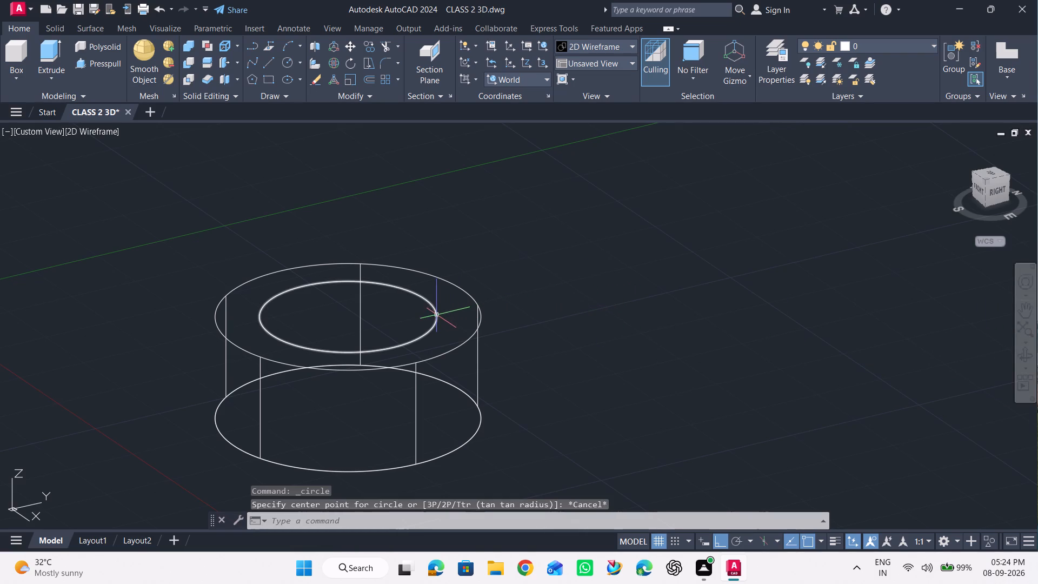
Move the inner circle from the centre of the cylinder's top face straight down along Z by 3.
left_click(436, 315)
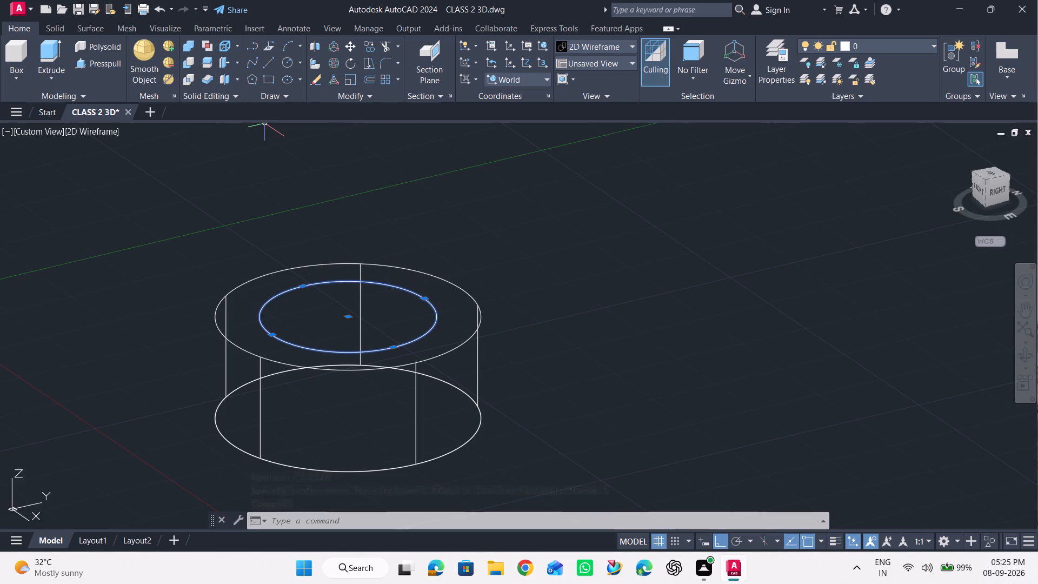
right_click(626, 294)
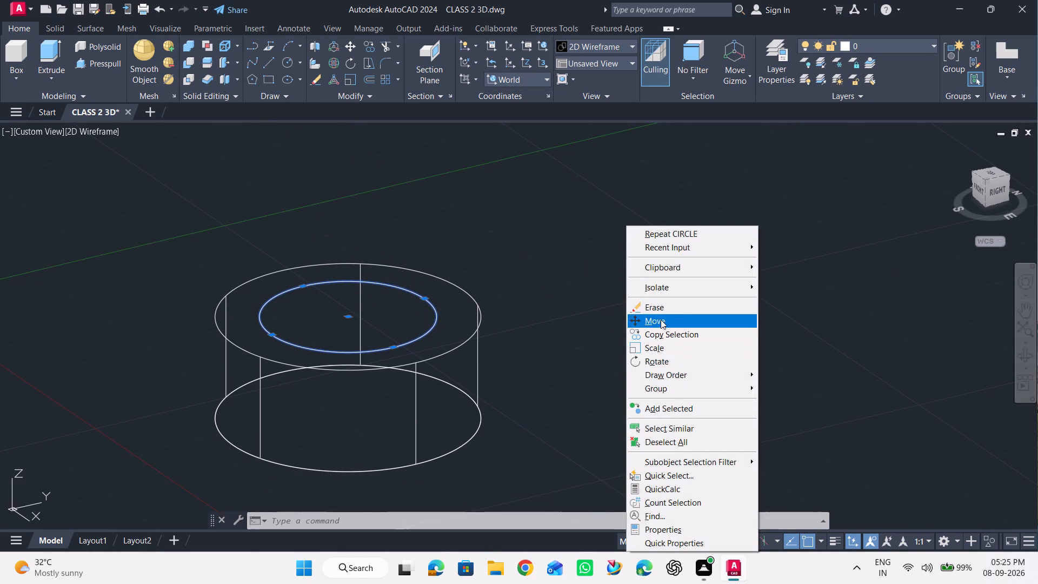
left_click(661, 320)
left_click(351, 316)
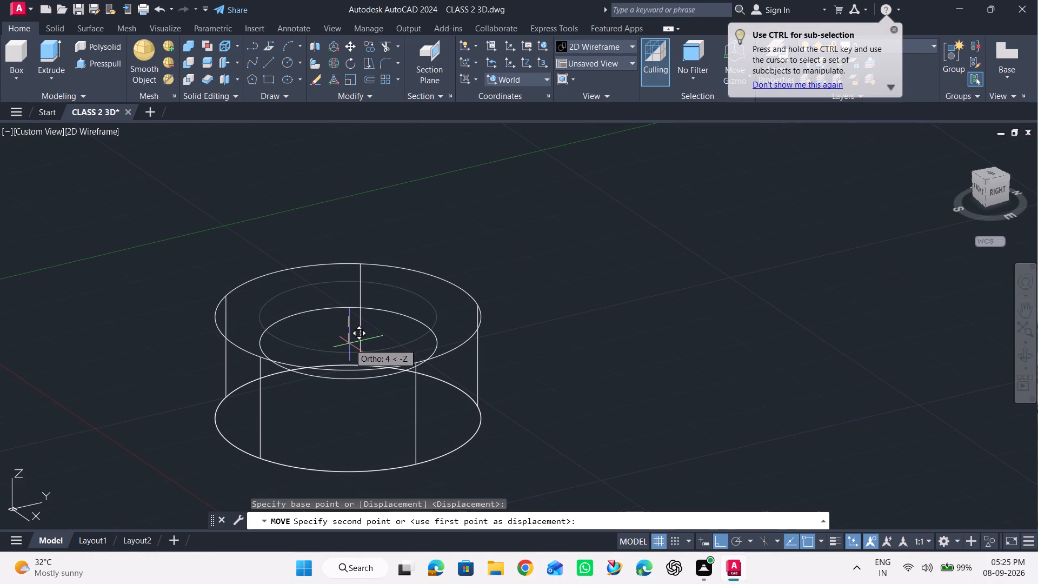
key("3")
key("Return")
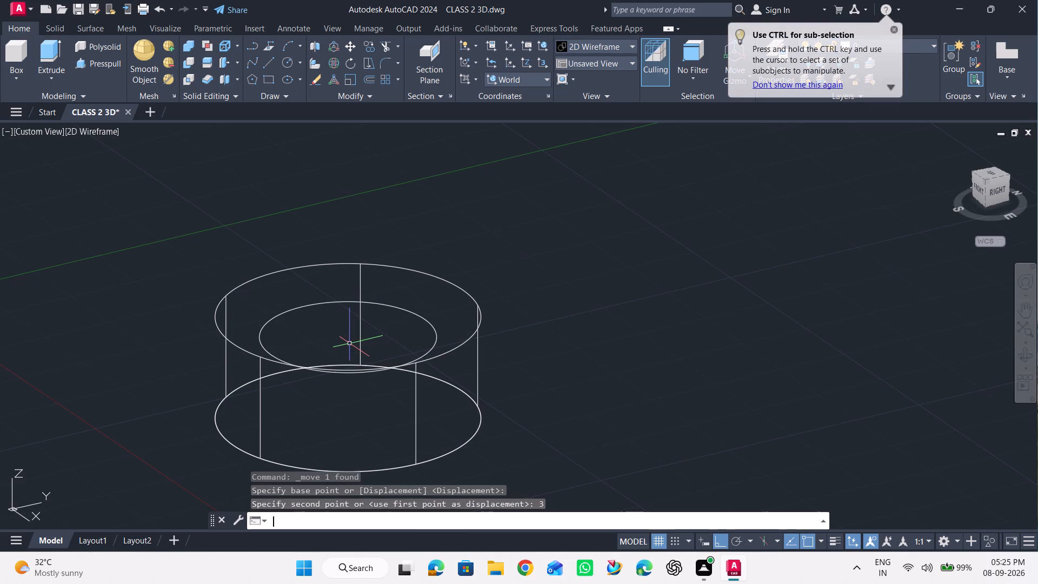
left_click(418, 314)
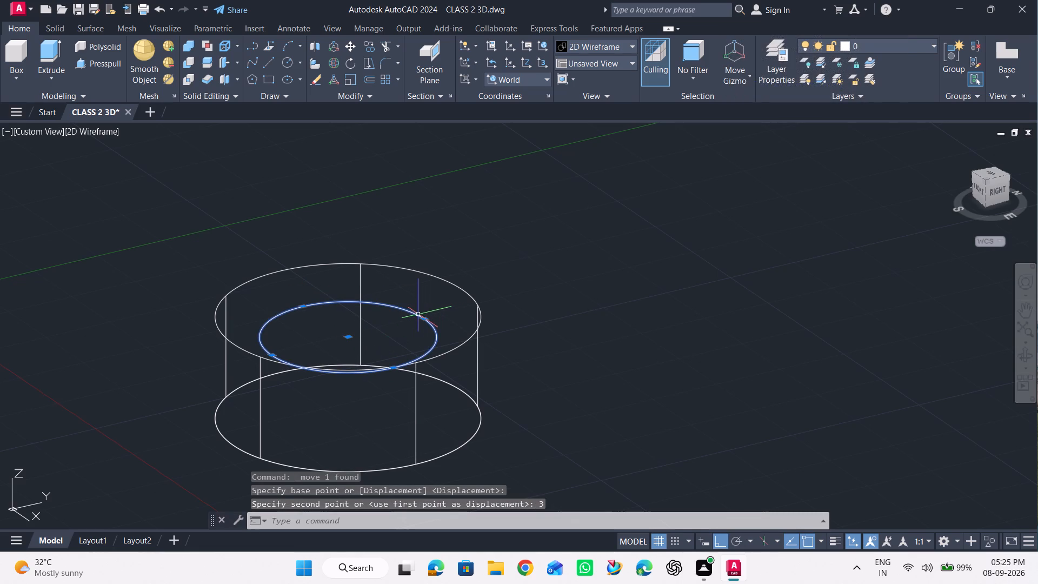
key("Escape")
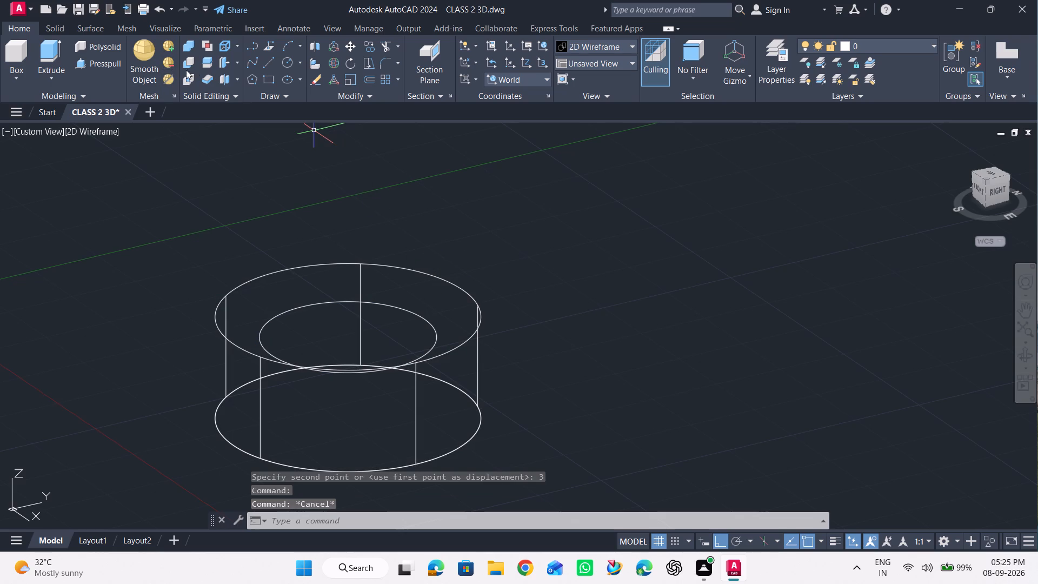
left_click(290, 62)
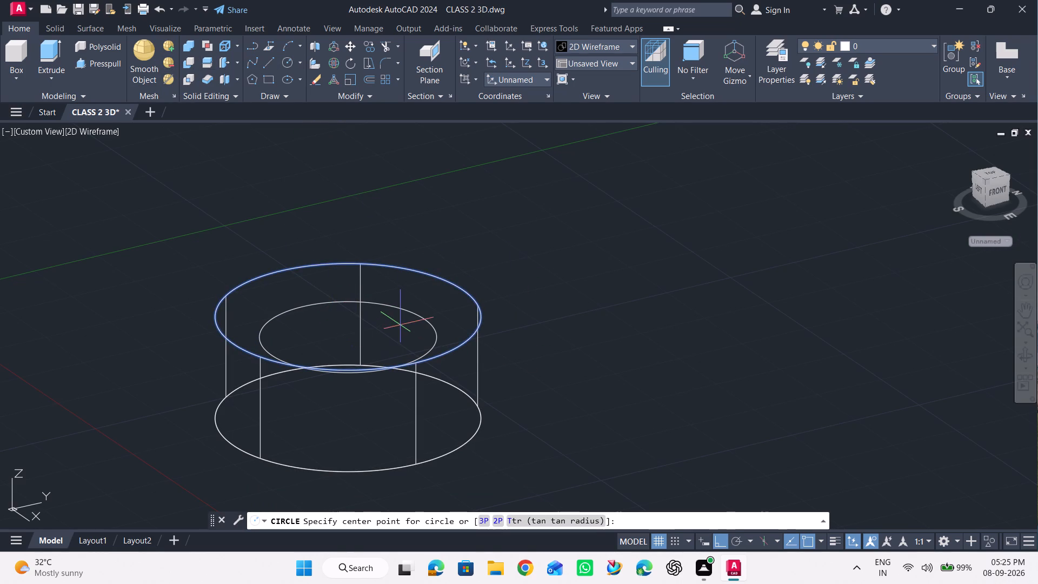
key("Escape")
In the top view, draw a construction line from the inner circle's edge to its centre.
left_click(986, 174)
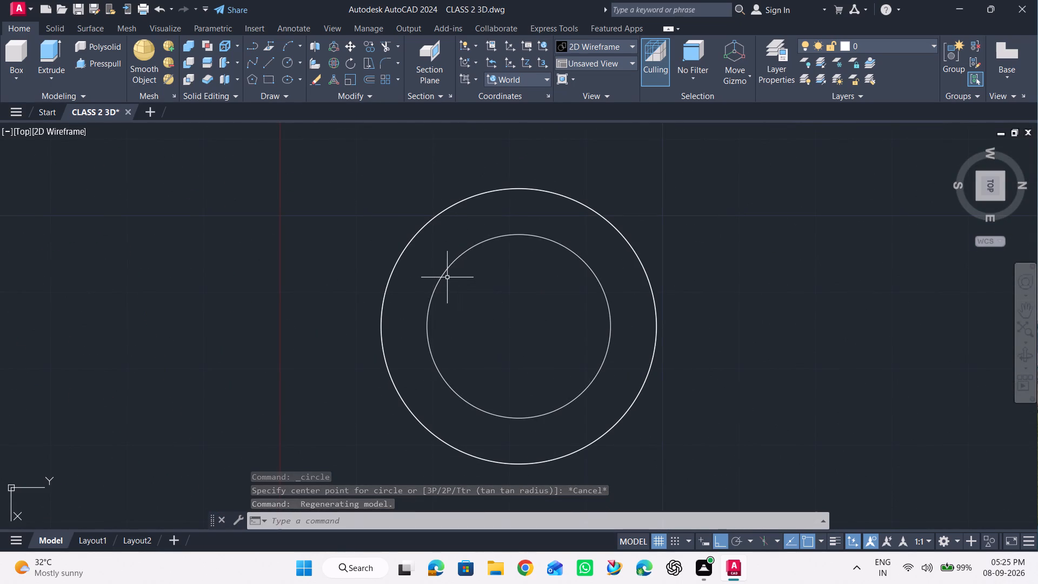
left_click(285, 59)
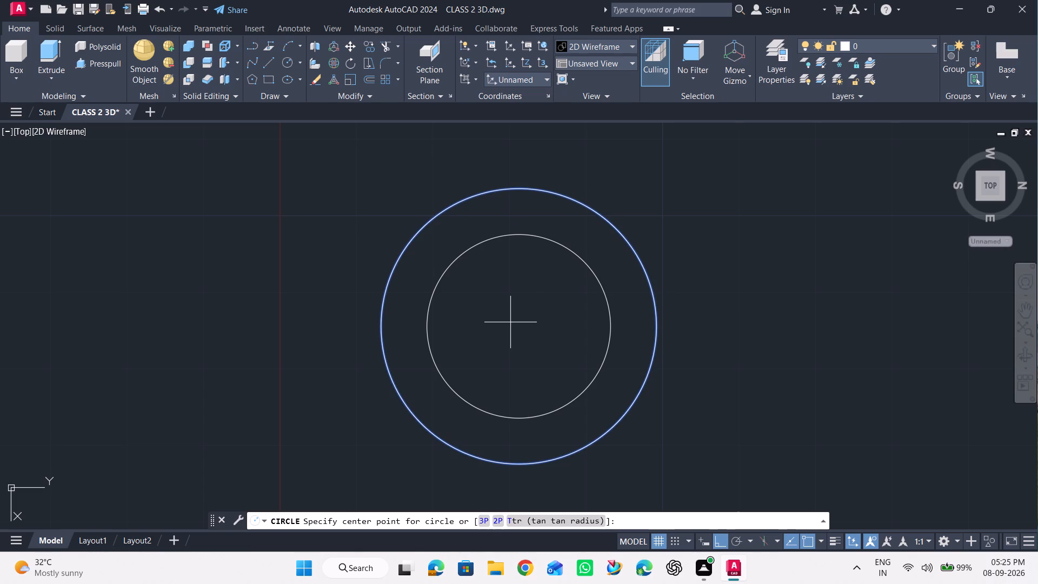
key("Escape")
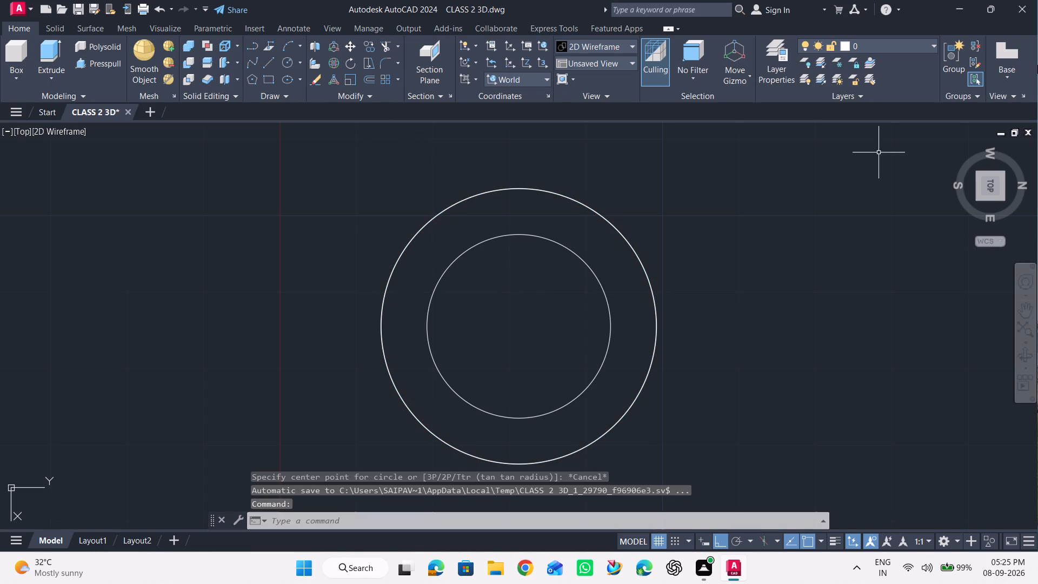
left_click(263, 65)
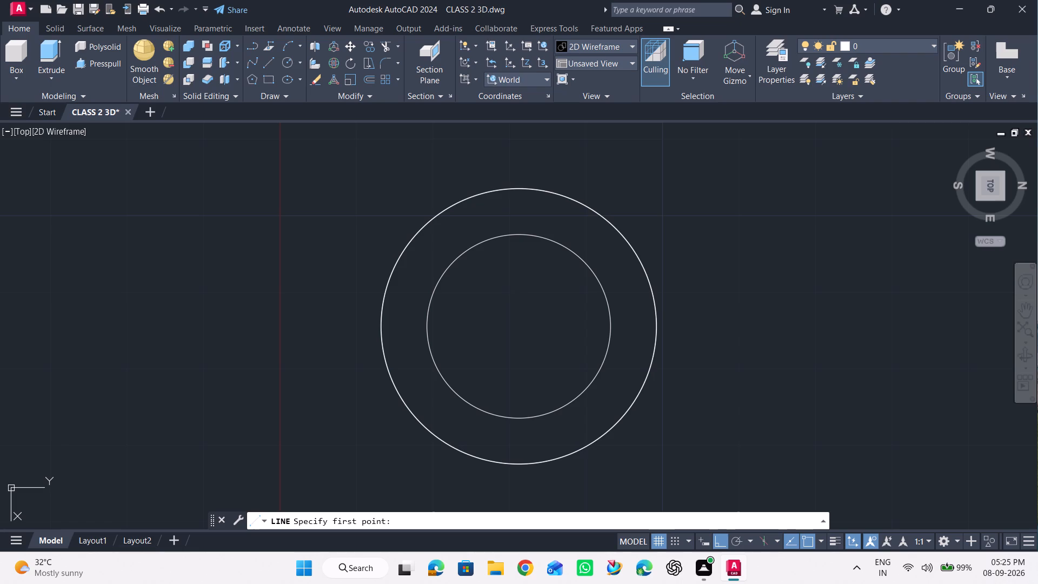
left_click(520, 233)
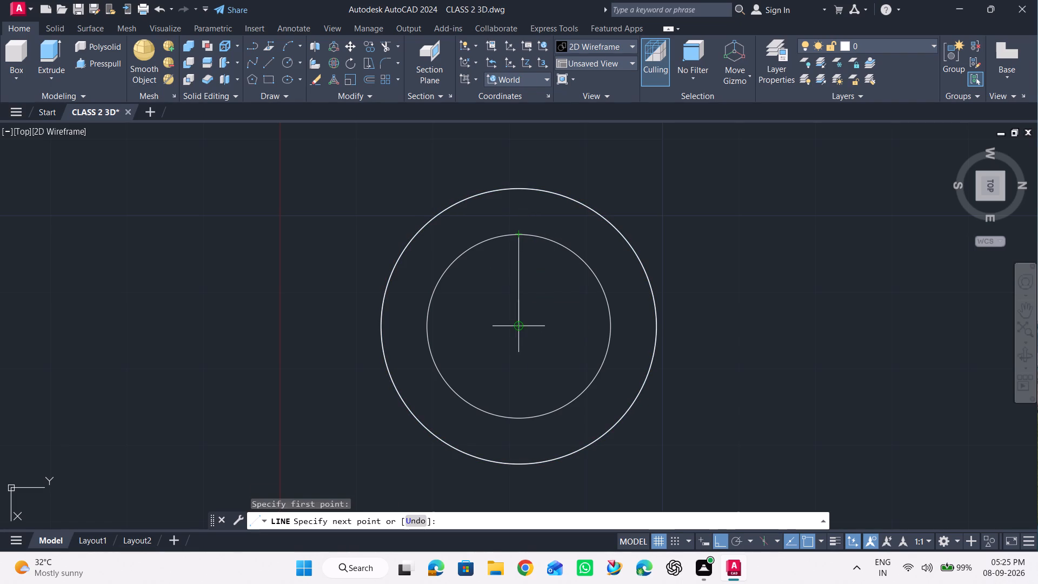
left_click(520, 323)
key("Escape")
Draw a diameter 12 circle centred on the construction line's end at the centre of the inner circle.
left_click(289, 62)
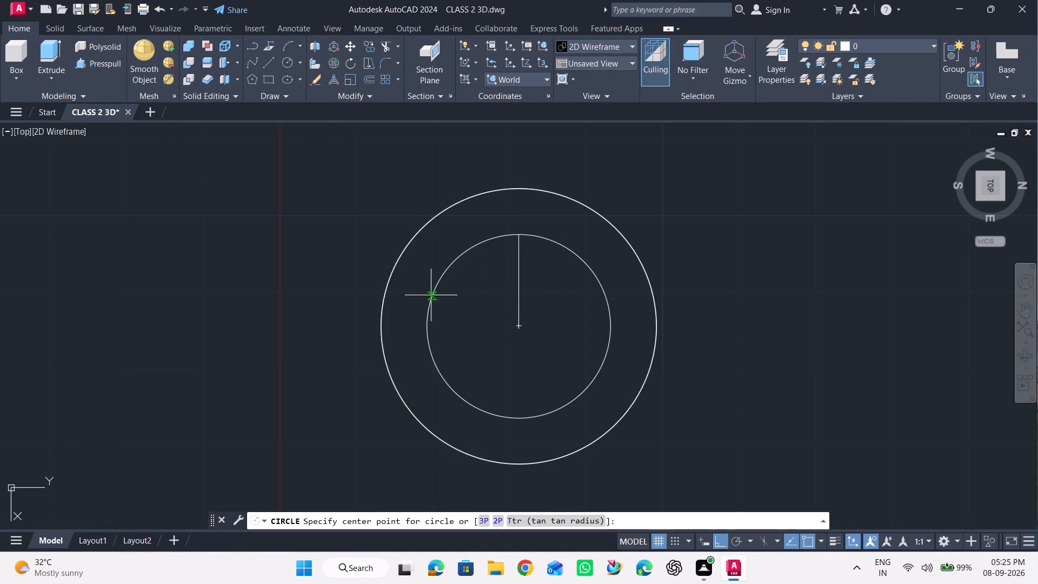
left_click(522, 326)
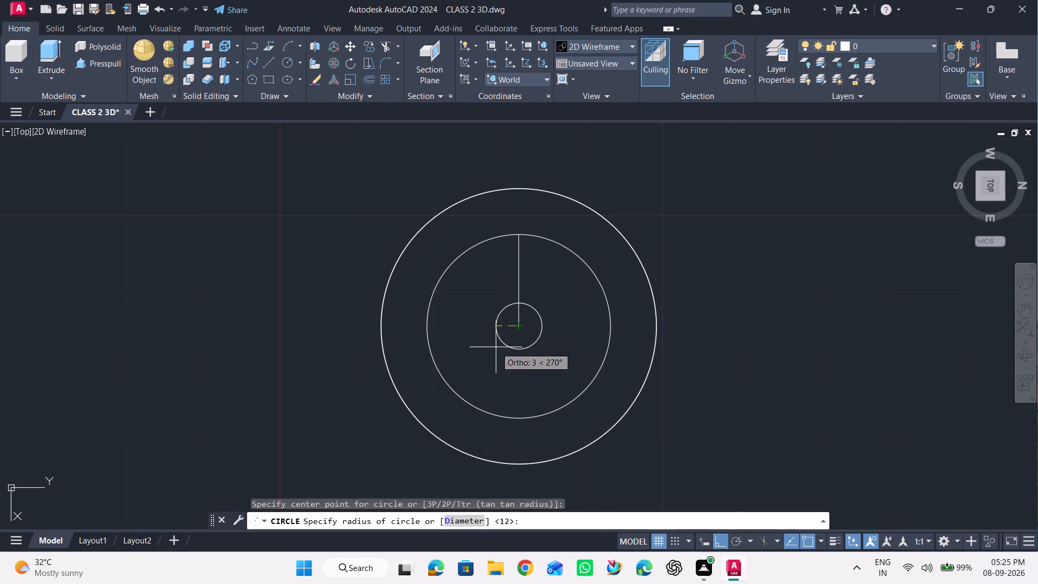
left_click(482, 518)
type("12")
key("Return")
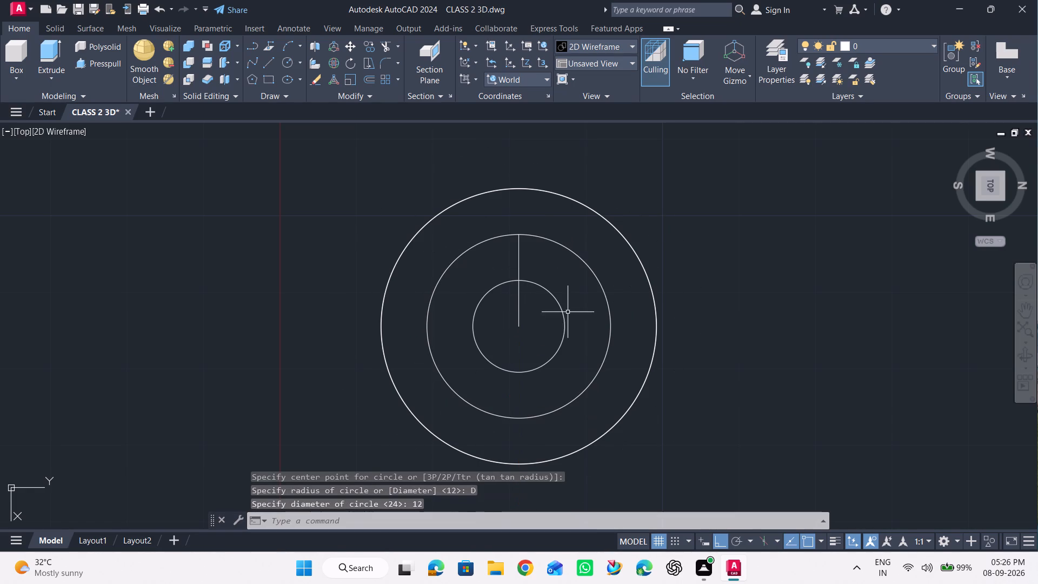
Delete the construction line between the inner circle's edge and its centre.
left_click(518, 267)
key("Delete")
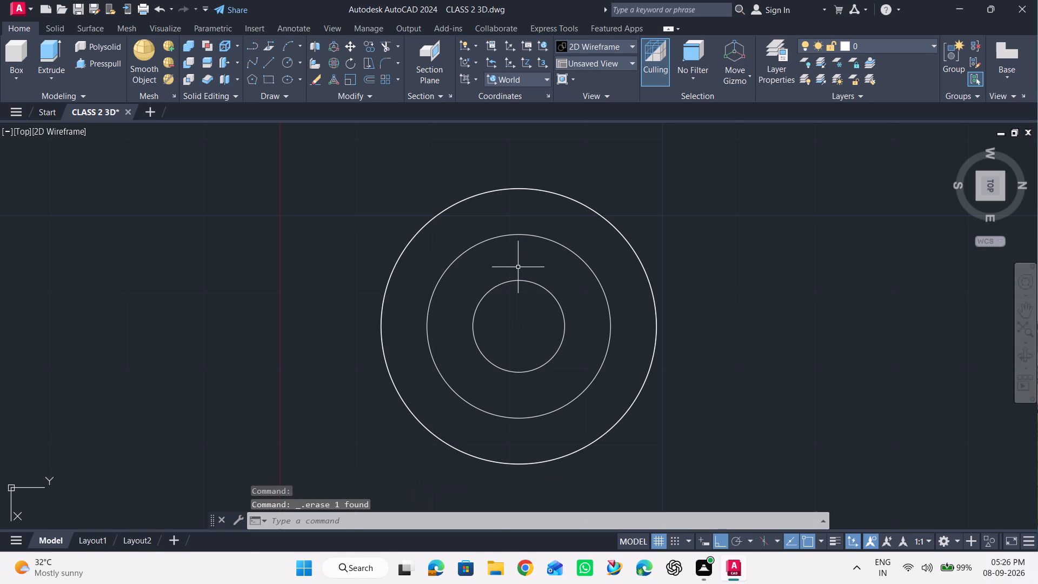
Presspull the diameter 24 circle upward by 3 to the level of the cylinder's top face.
left_click(1028, 355)
left_click_drag(781, 327, 773, 313)
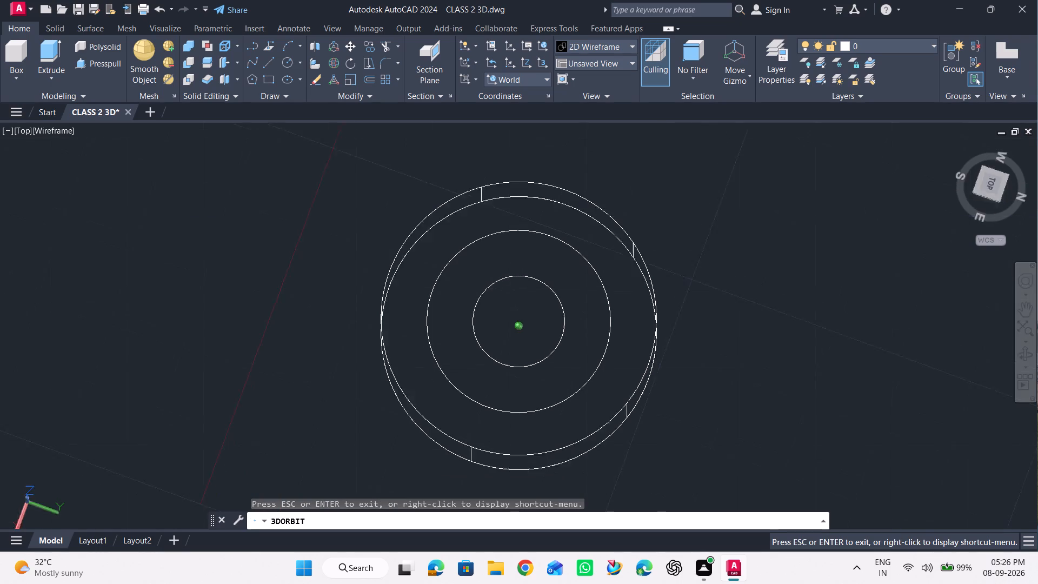
left_click_drag(773, 313, 753, 221)
key("space")
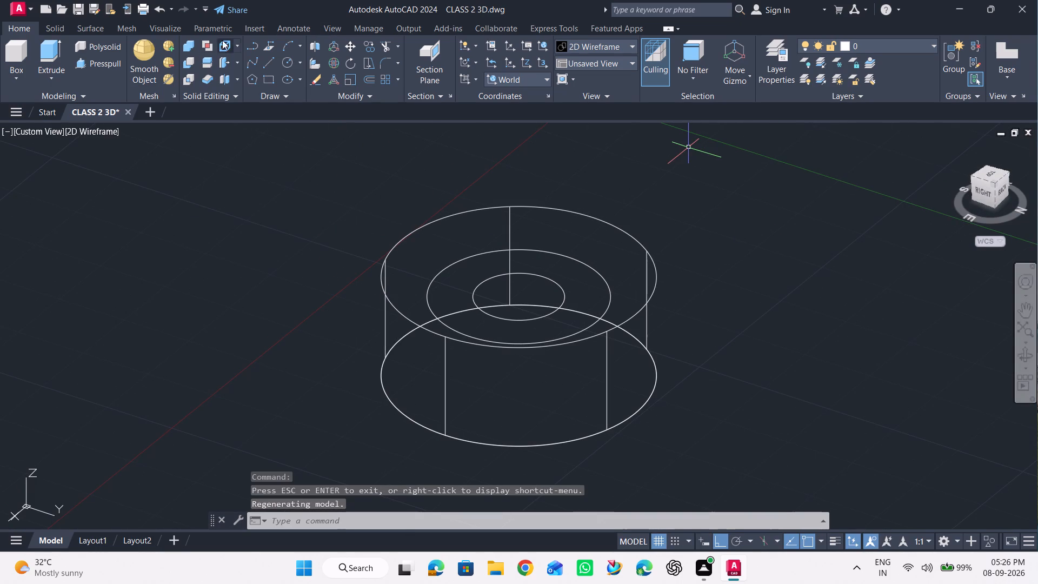
left_click(96, 59)
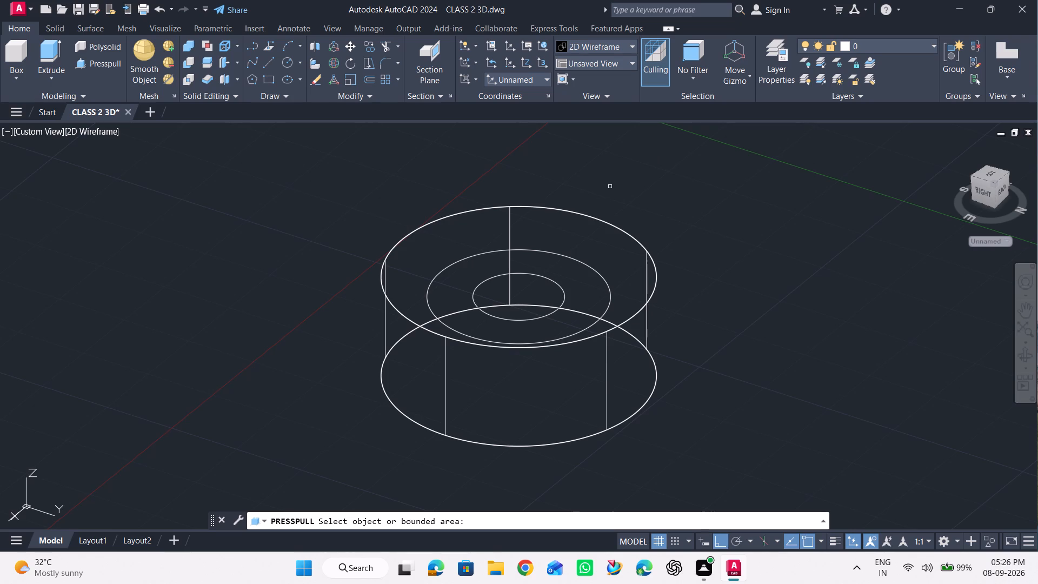
left_click(554, 251)
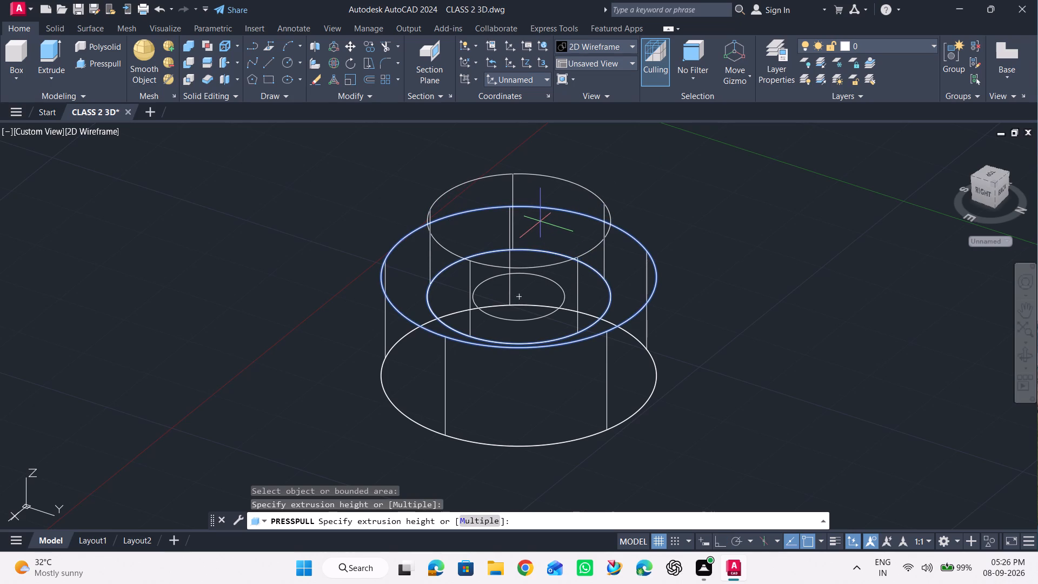
key("3")
key("Return")
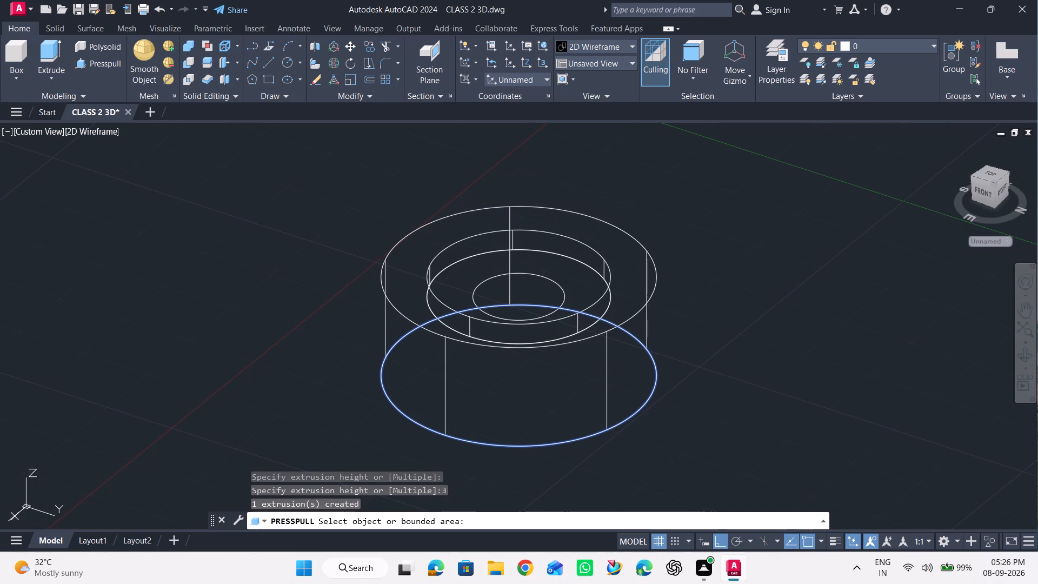
key("space")
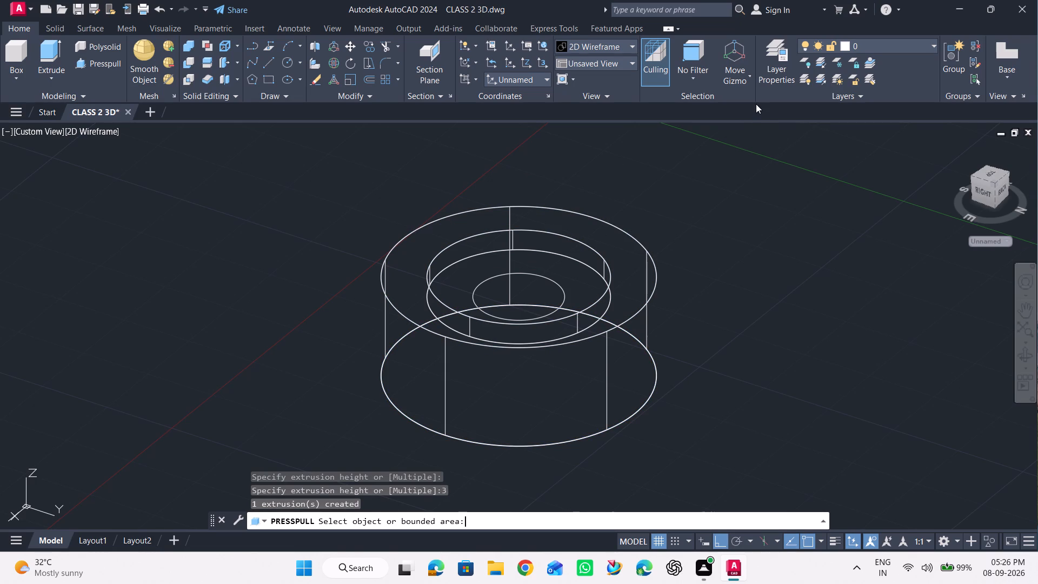
Presspull the diameter 12 circle downward to the level of the cylinder's base.
key("space")
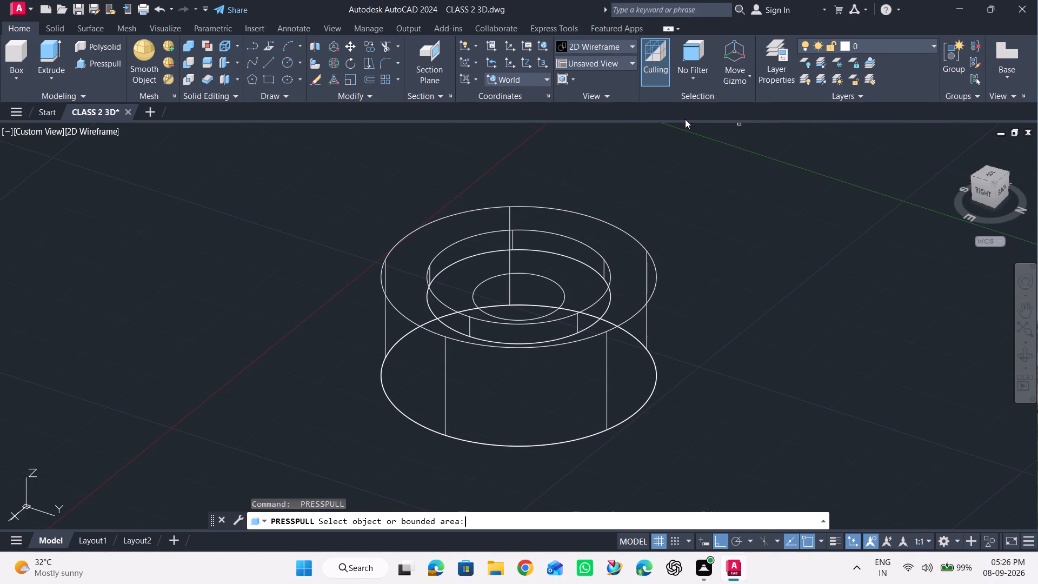
left_click(563, 302)
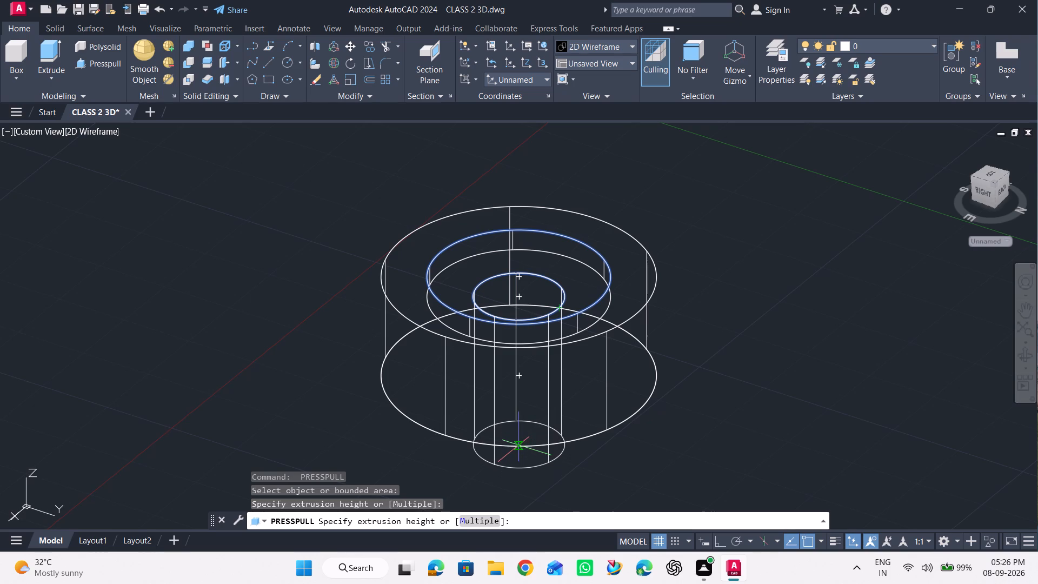
left_click(518, 445)
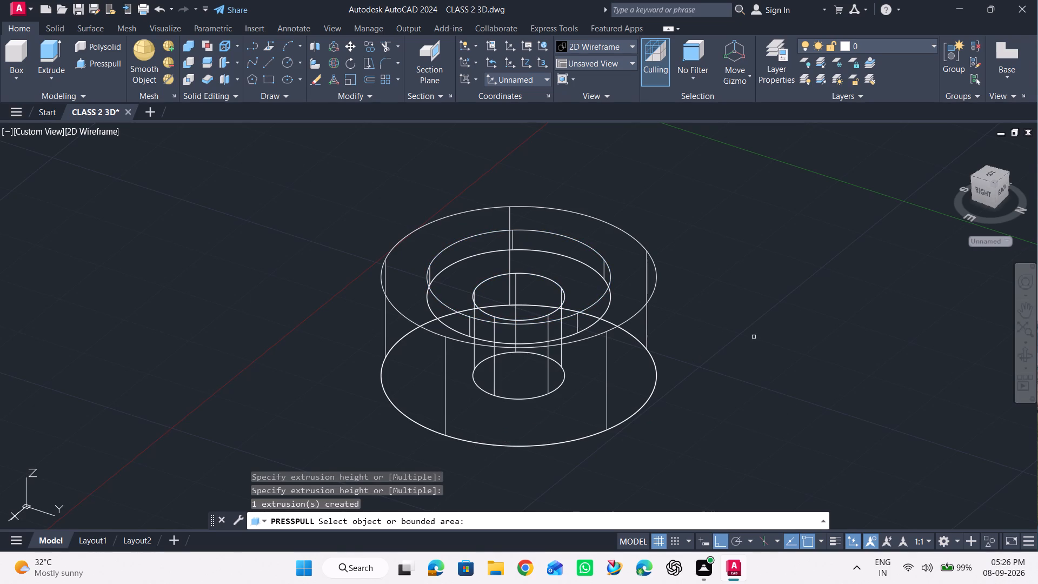
key("space")
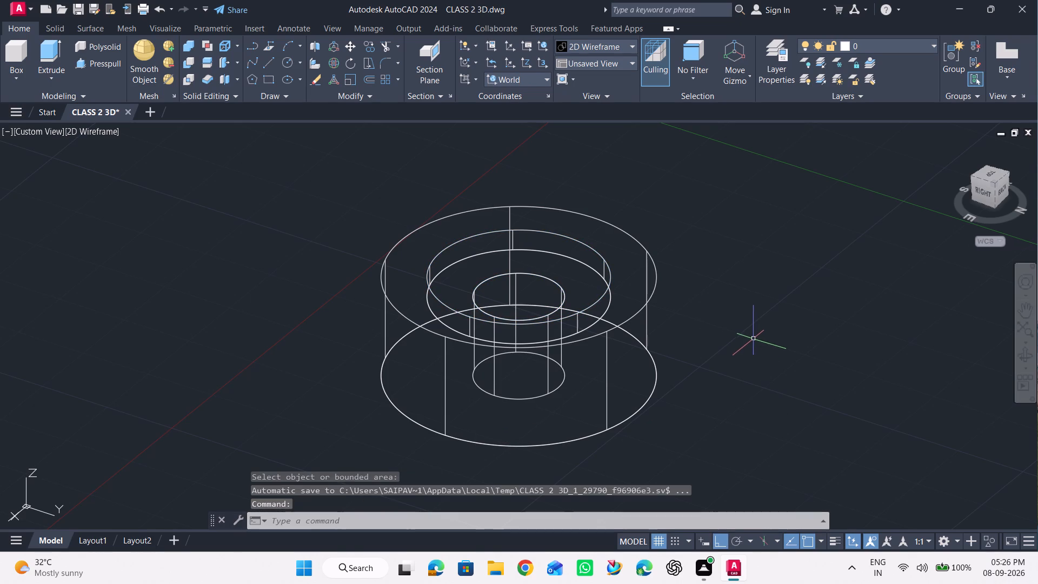
Set the visual style to Shaded with edges (Fast).
left_click(589, 37)
left_click(593, 43)
left_click(640, 116)
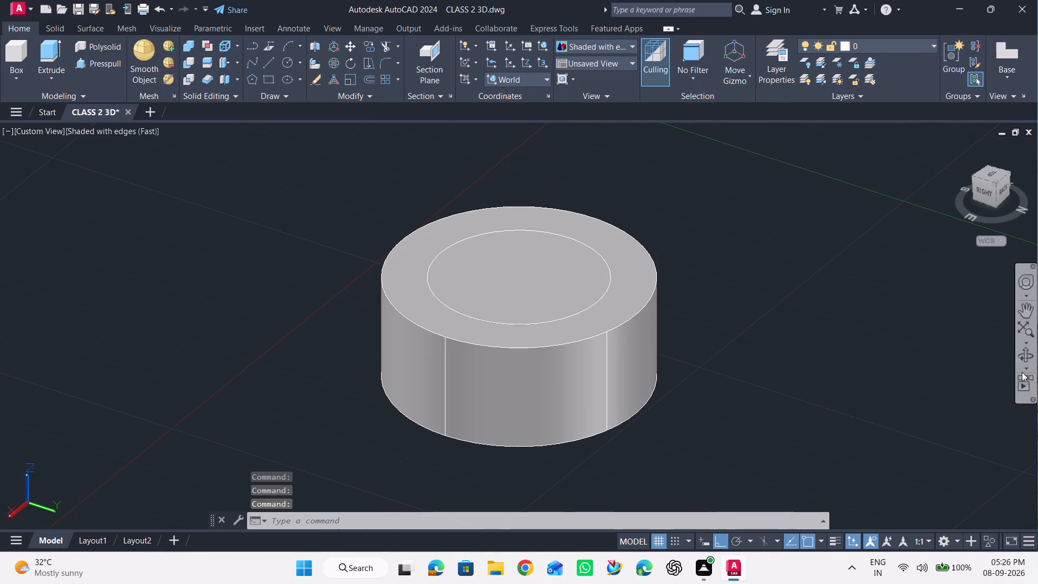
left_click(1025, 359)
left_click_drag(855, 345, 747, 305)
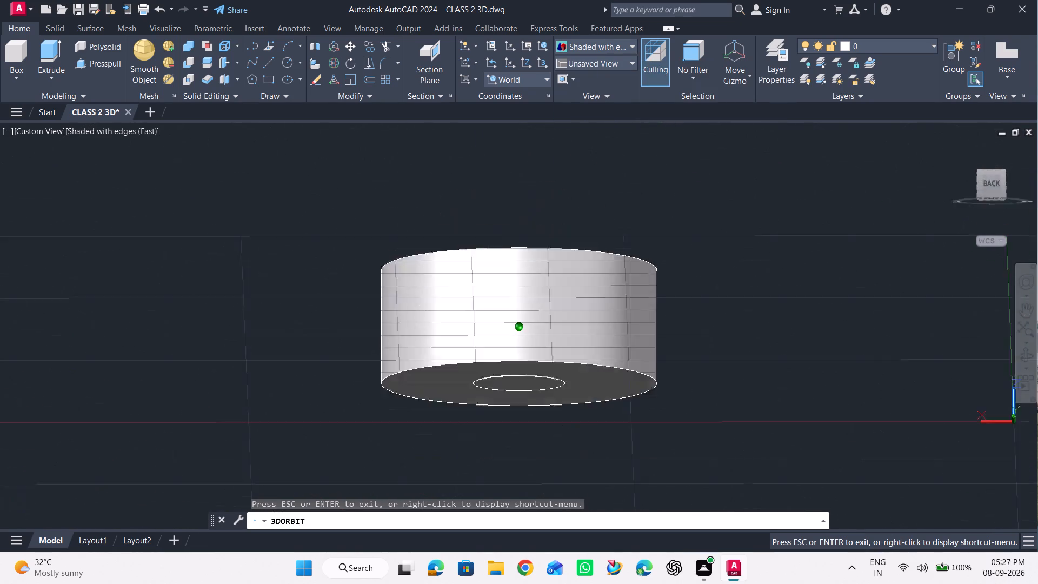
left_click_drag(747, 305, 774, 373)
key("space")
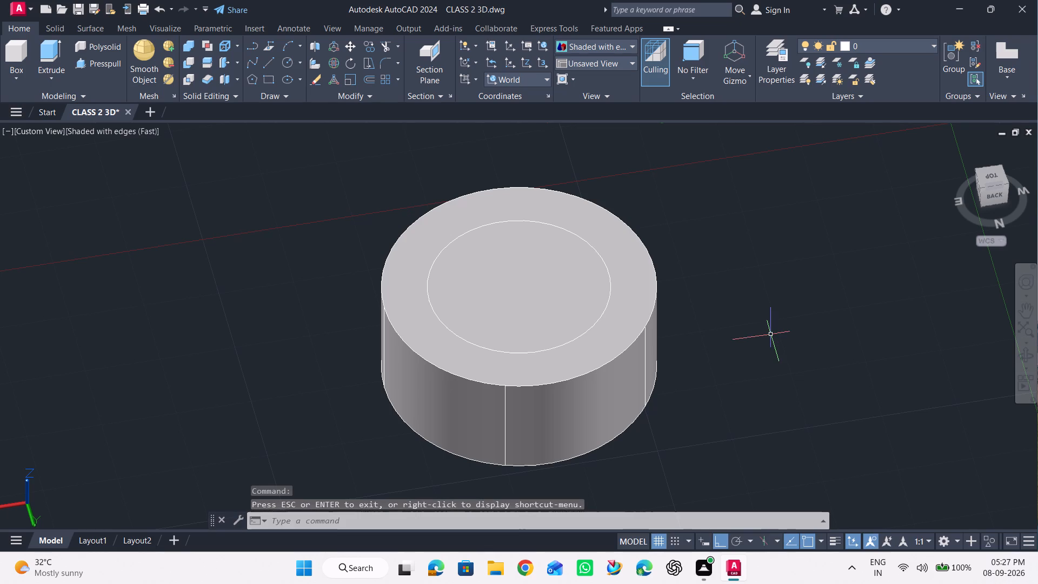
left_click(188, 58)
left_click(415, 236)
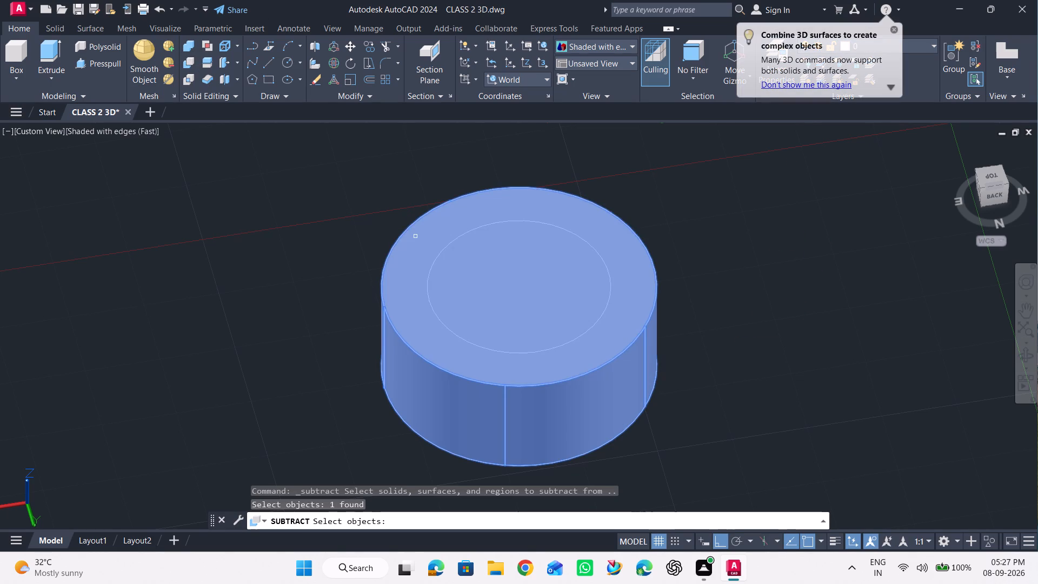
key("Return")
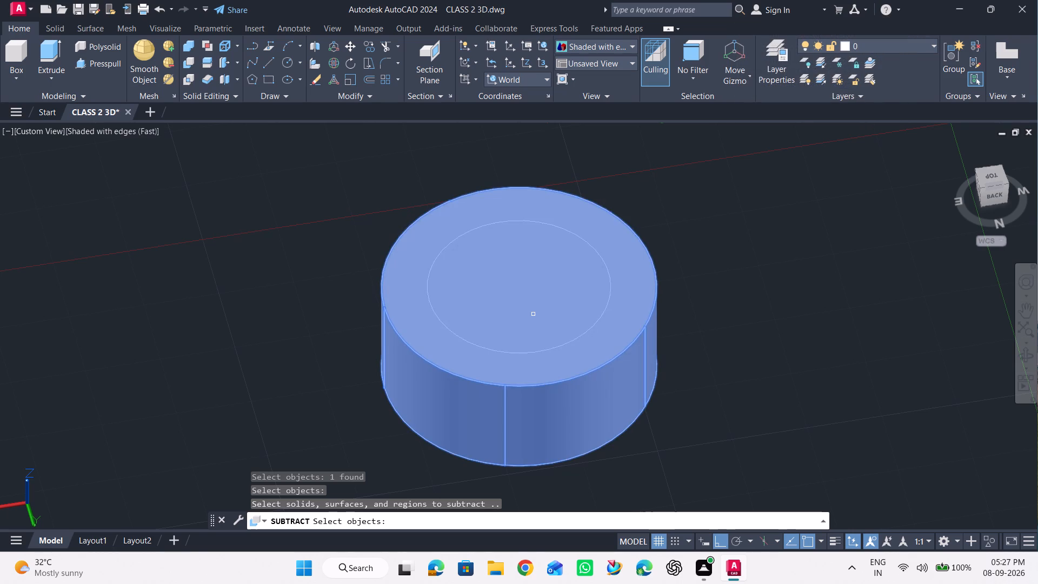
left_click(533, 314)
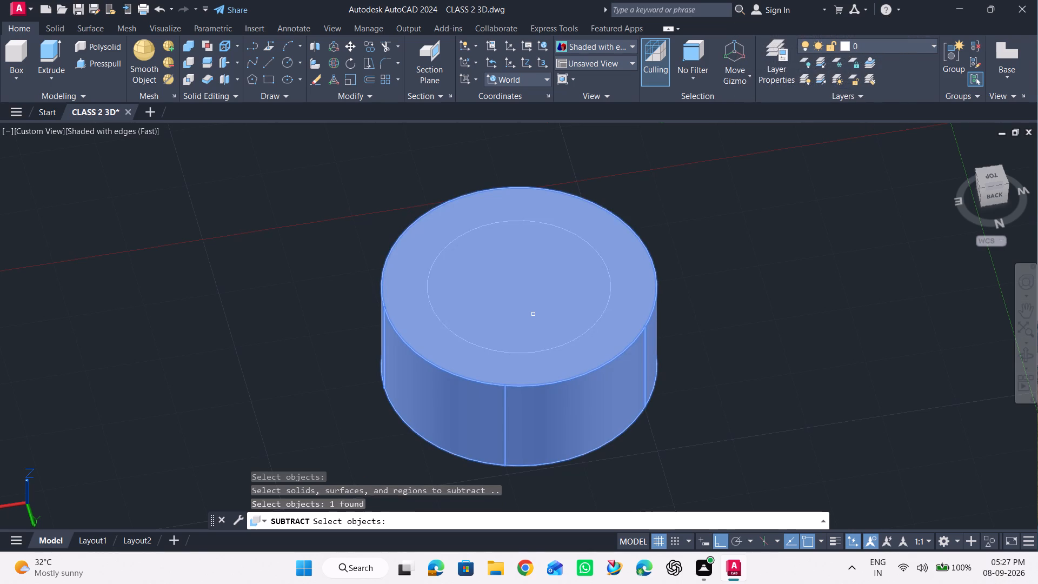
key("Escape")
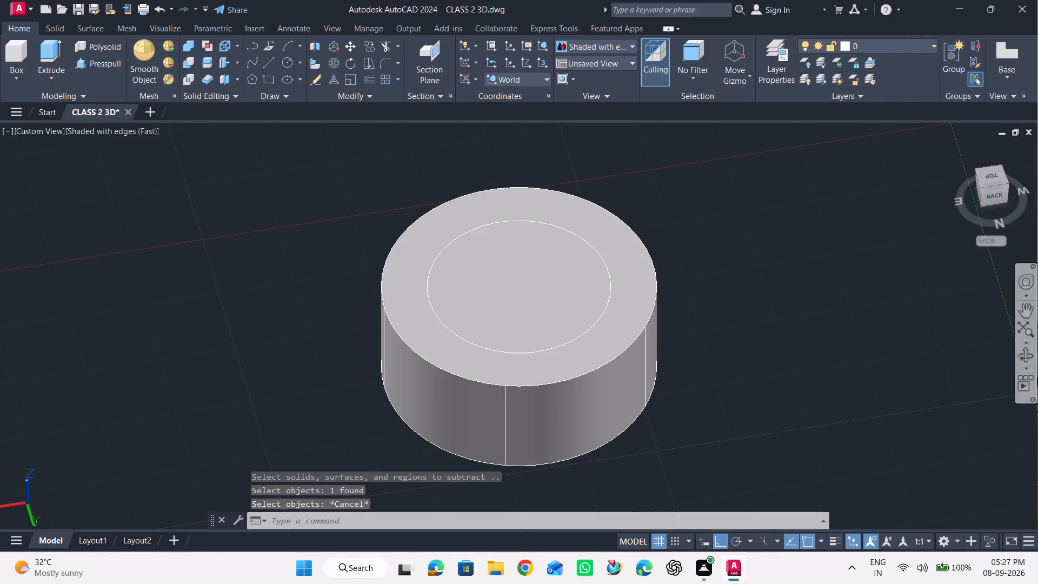
Subtract the diameter 12 cylinder from the radius 18 cylinder to cut the central hole.
left_click(1029, 350)
left_click_drag(863, 381, 840, 208)
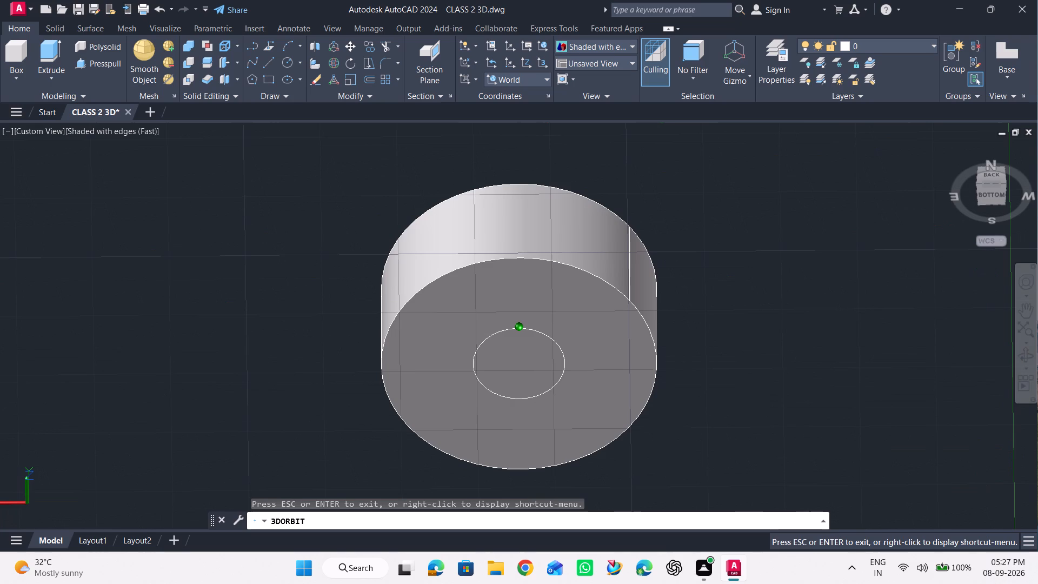
key("space")
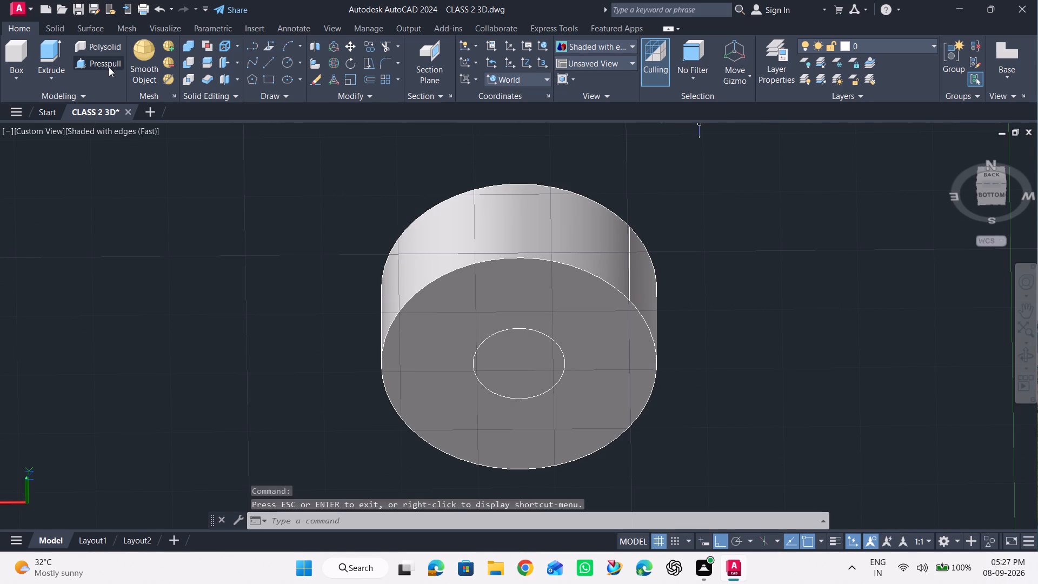
left_click(195, 65)
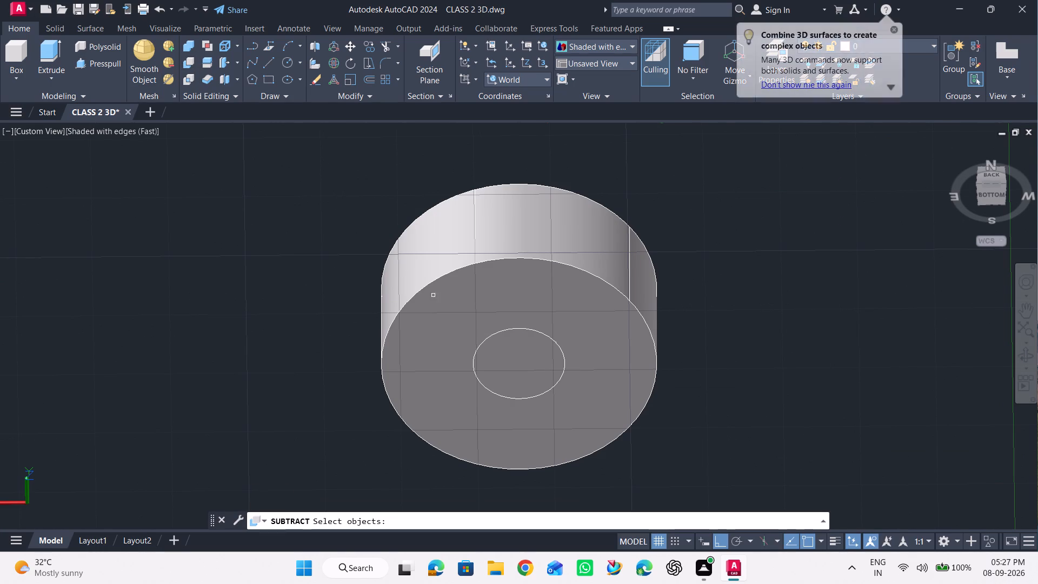
left_click(454, 304)
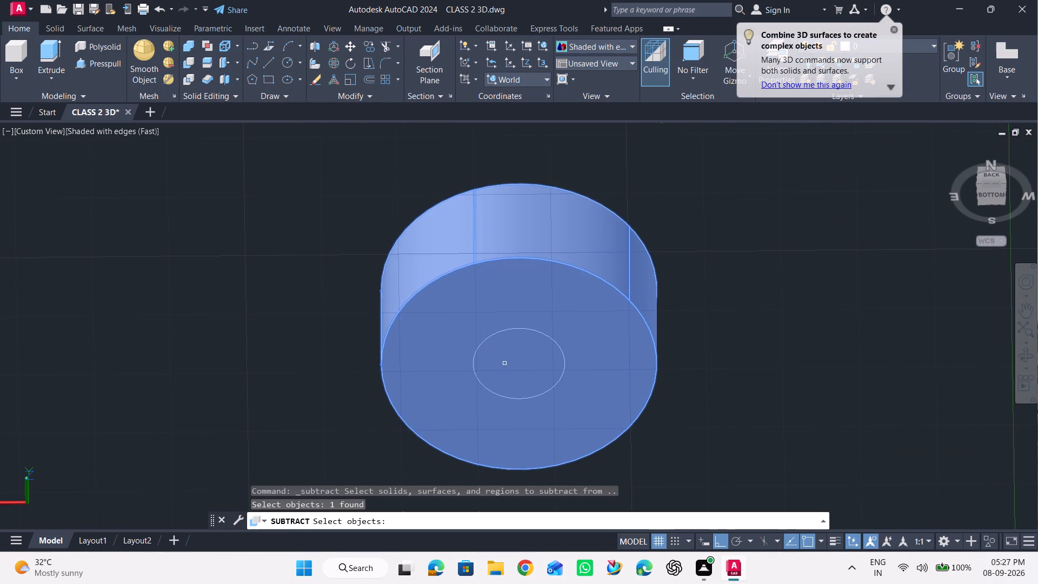
key("Return")
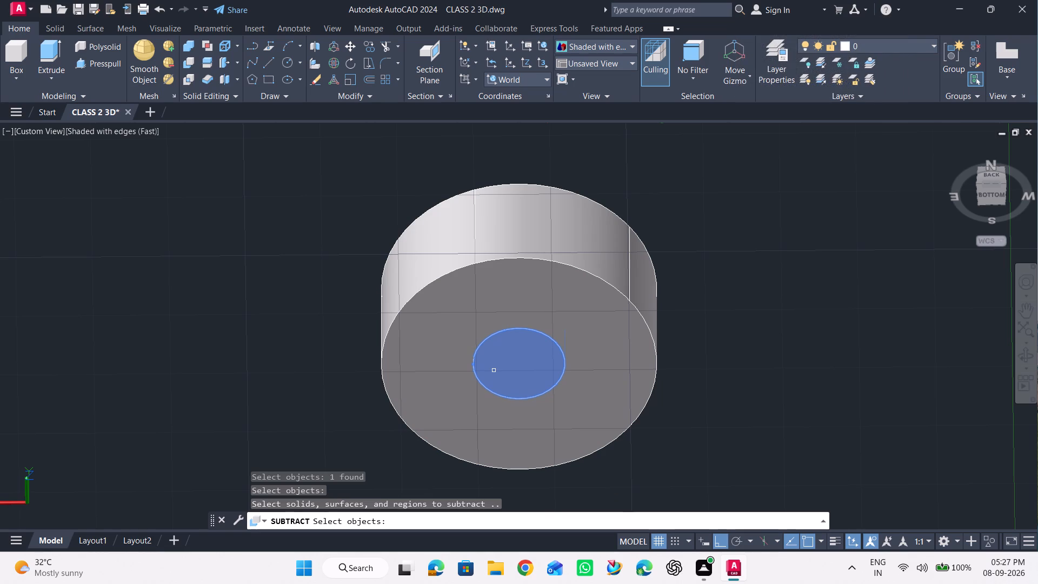
left_click(494, 370)
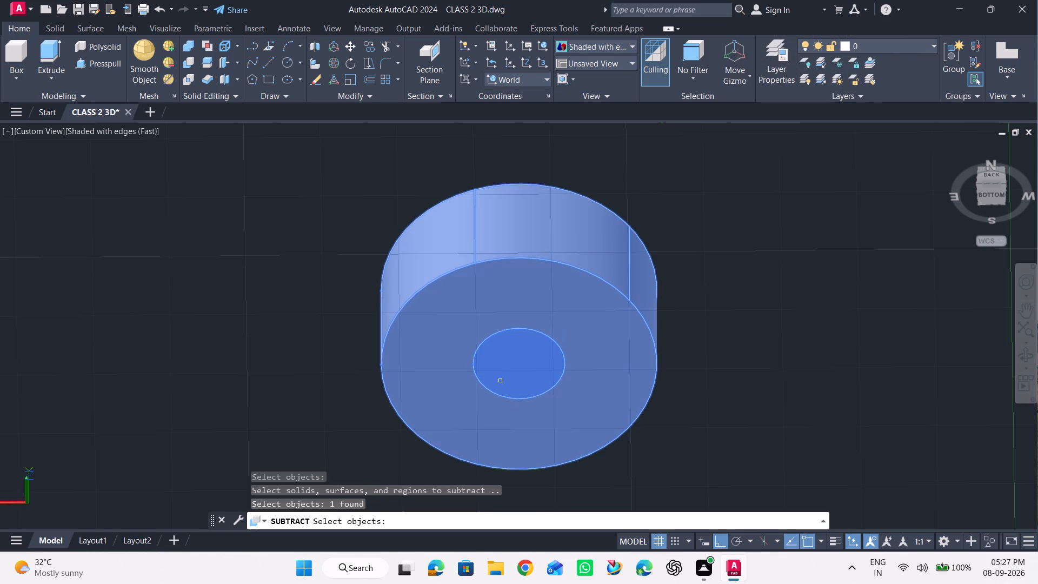
key("Return")
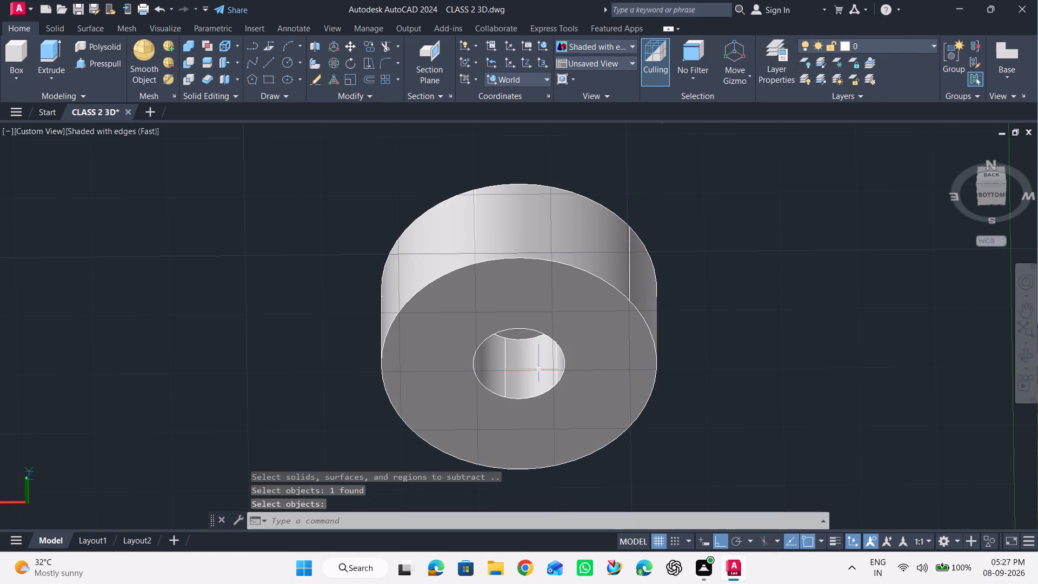
Subtract the diameter 24, 3-high disc from the radius 18 cylinder to cut the recess in its top face.
left_click(1029, 351)
left_click_drag(802, 347, 778, 278)
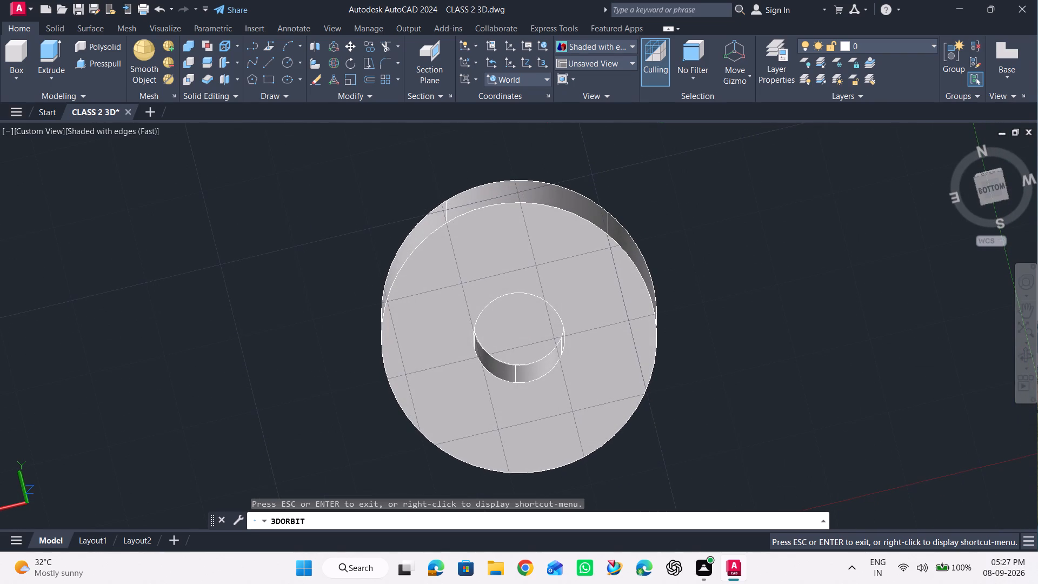
key("space")
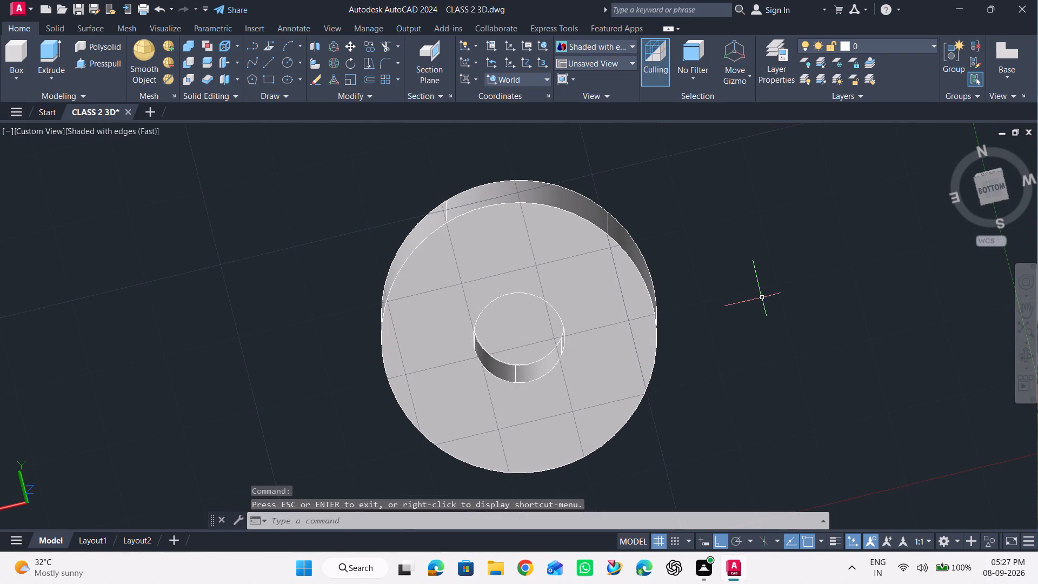
left_click(185, 65)
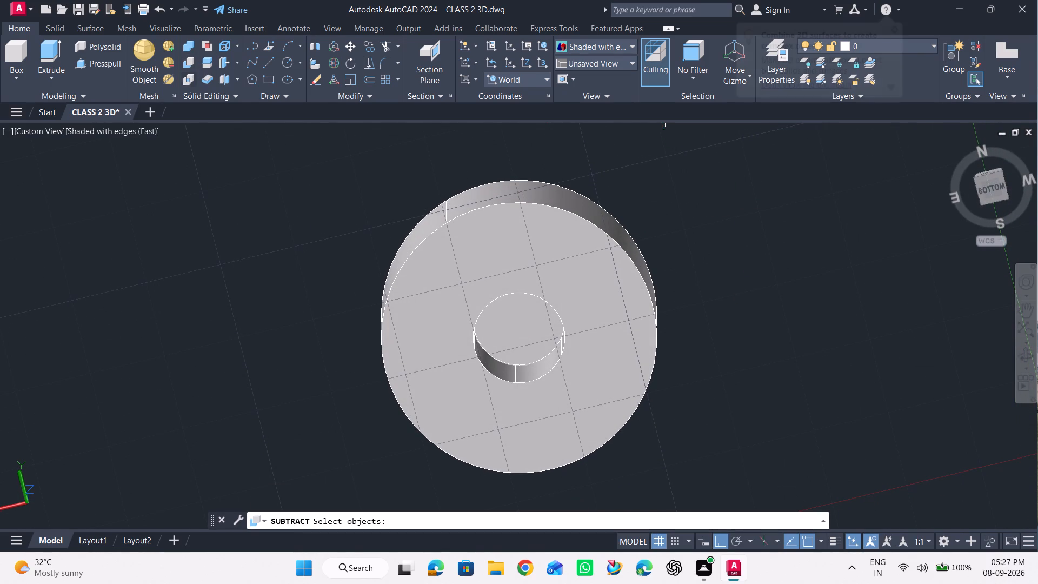
left_click(405, 314)
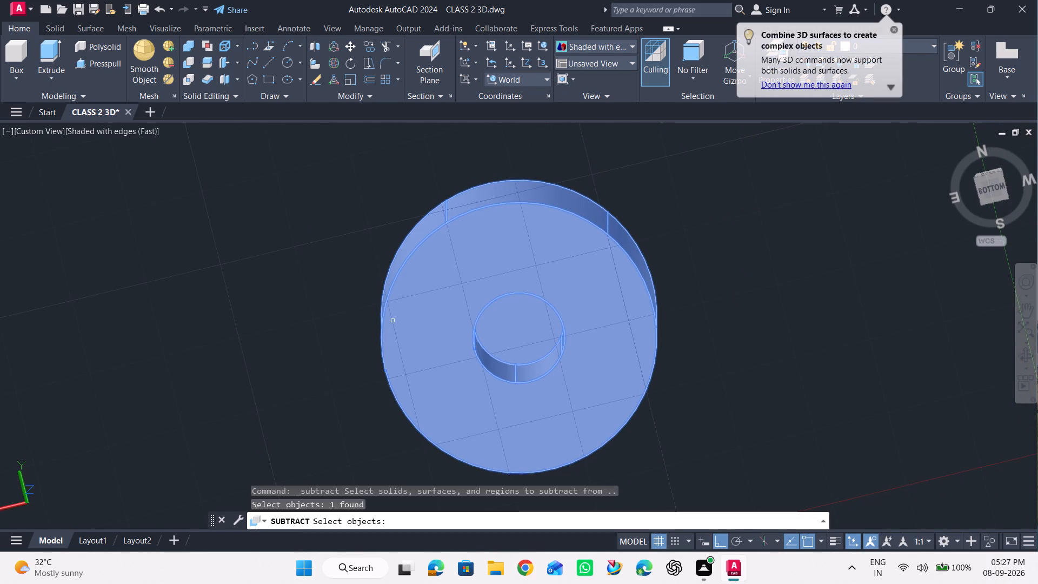
key("Return")
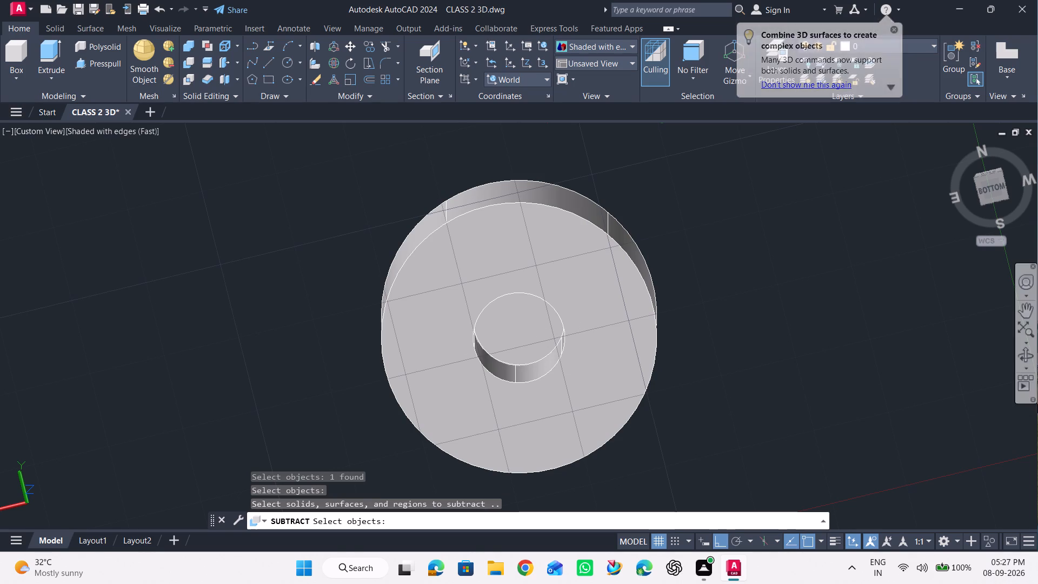
left_click(1027, 356)
left_click_drag(721, 306, 676, 522)
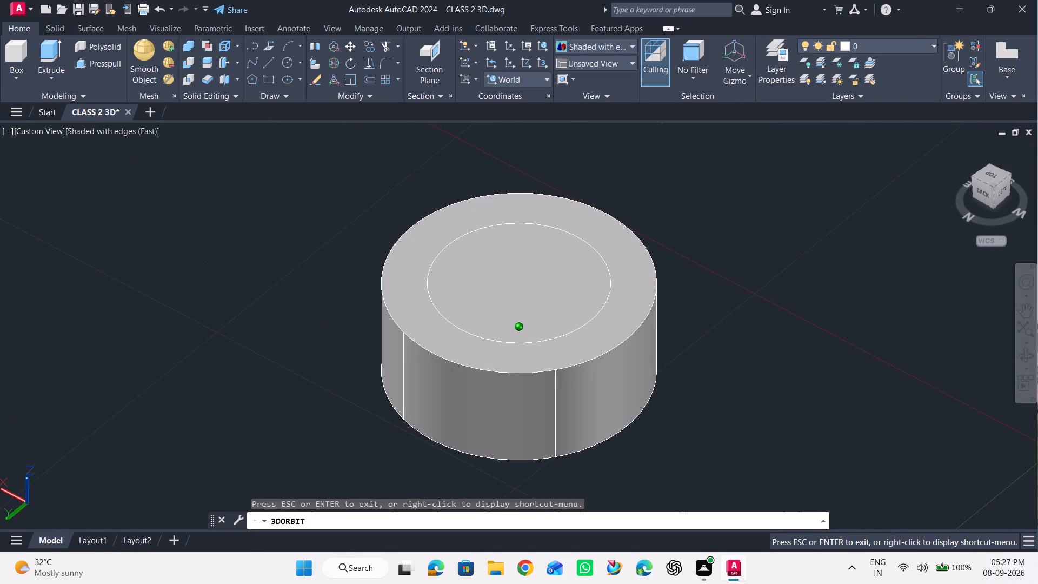
key("space")
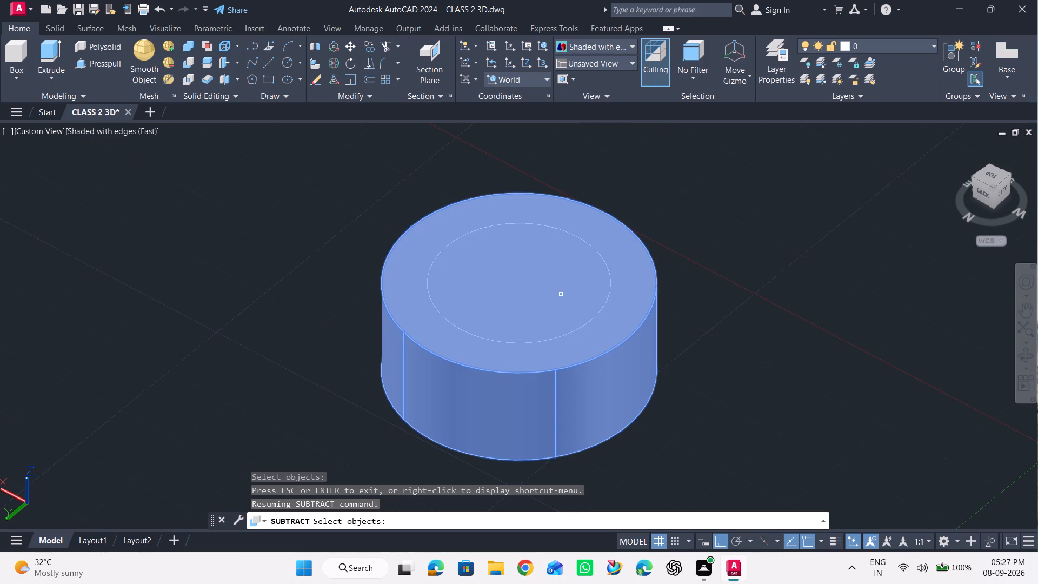
left_click(550, 277)
key("Return")
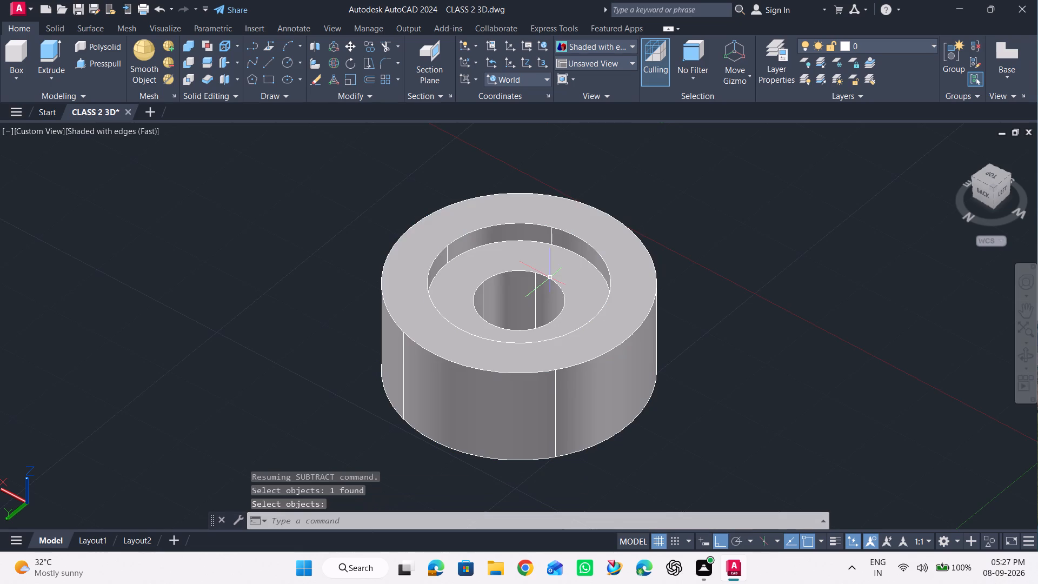
Set the visual style to 2D Wireframe.
scroll(204, 306, "down", 2)
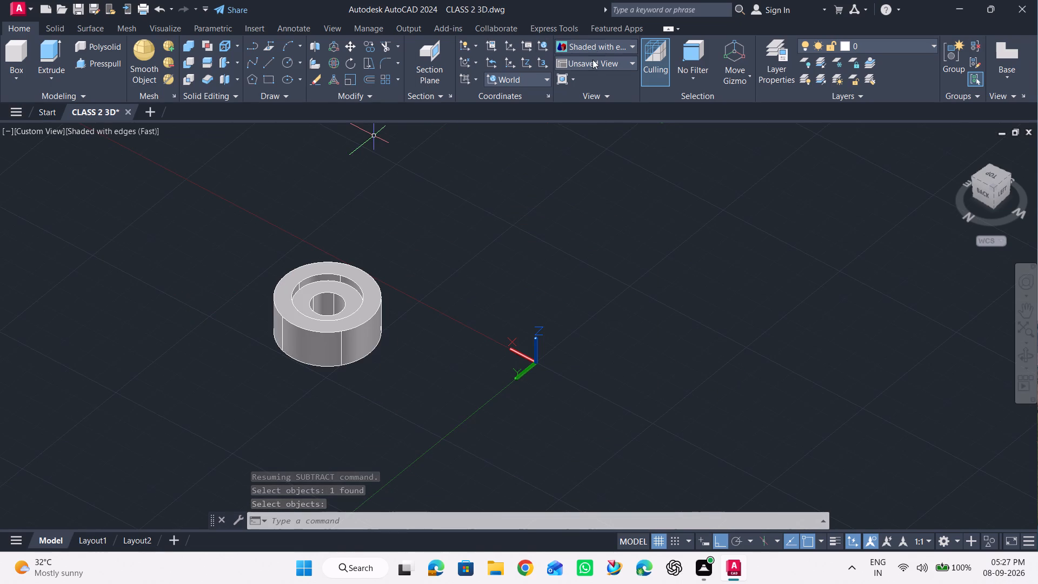
left_click(597, 48)
left_click(574, 79)
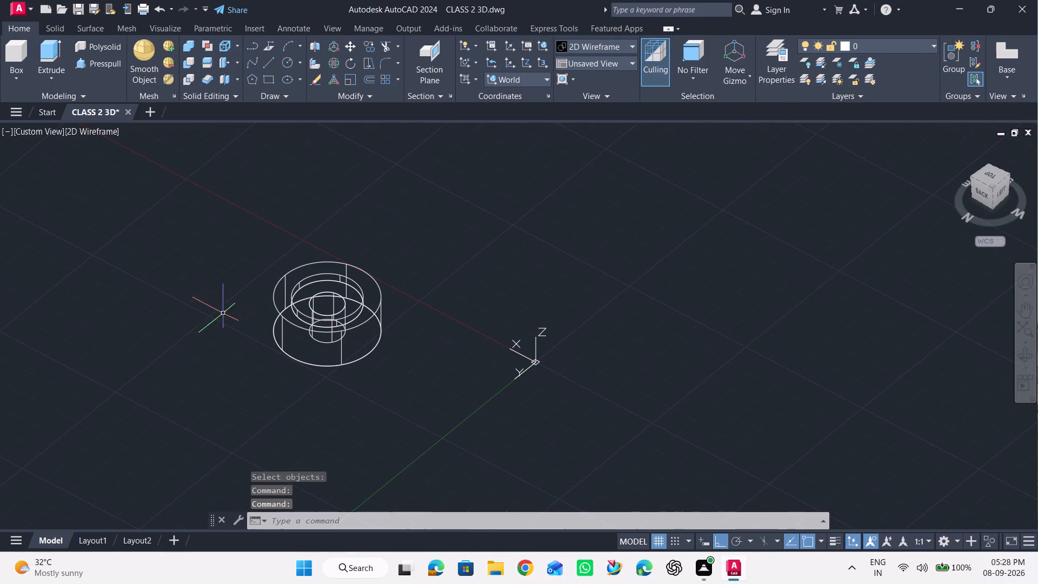
Examine the hollowed cylinder in wireframe from the top, turned so north is up, and from oblique front angles.
scroll(215, 303, "up", 1)
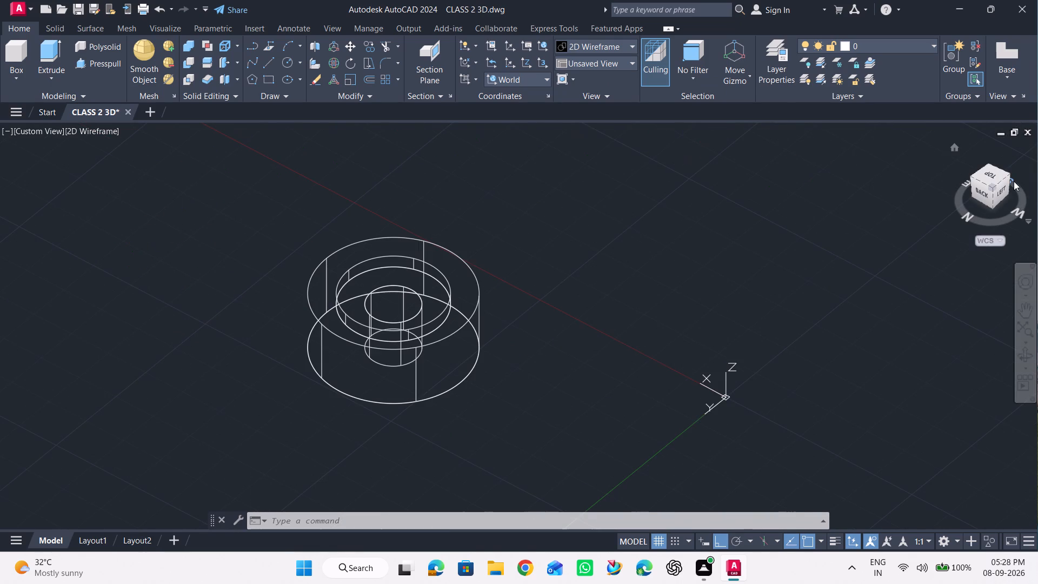
left_click(993, 171)
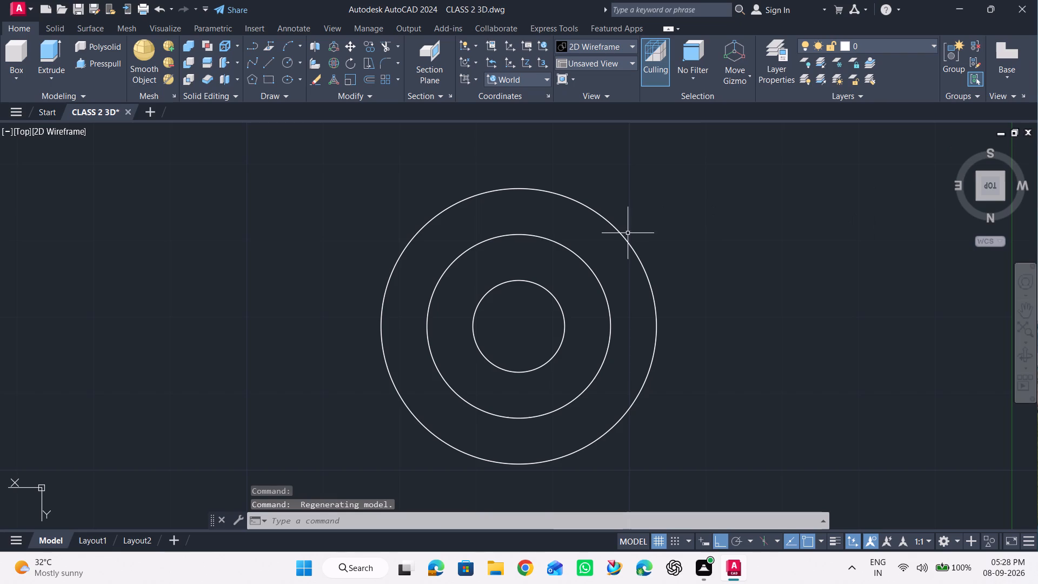
scroll(251, 243, "down", 1)
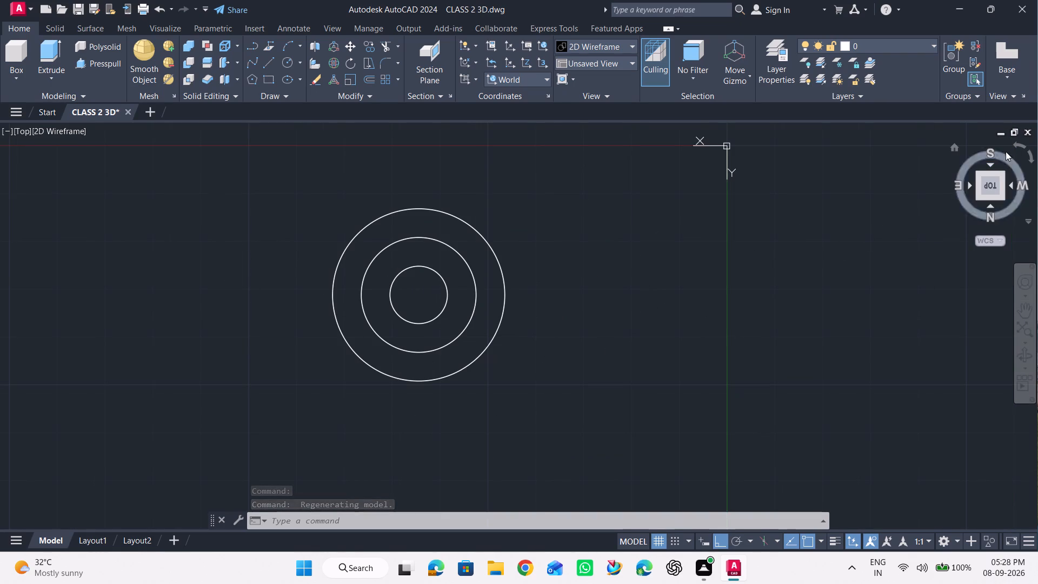
left_click(1016, 145)
left_click(1016, 145)
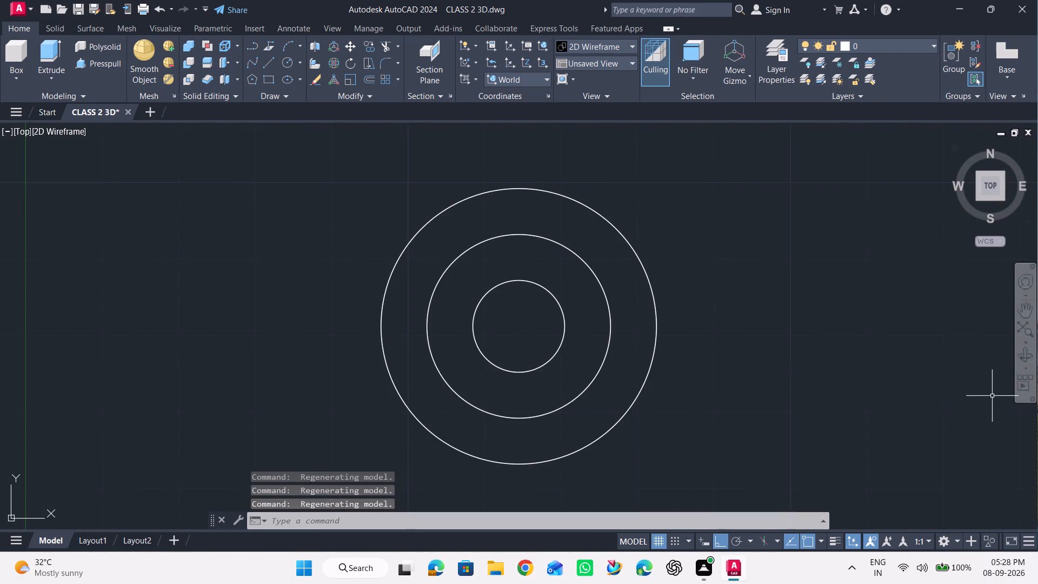
left_click(1029, 351)
left_click_drag(848, 349, 831, 242)
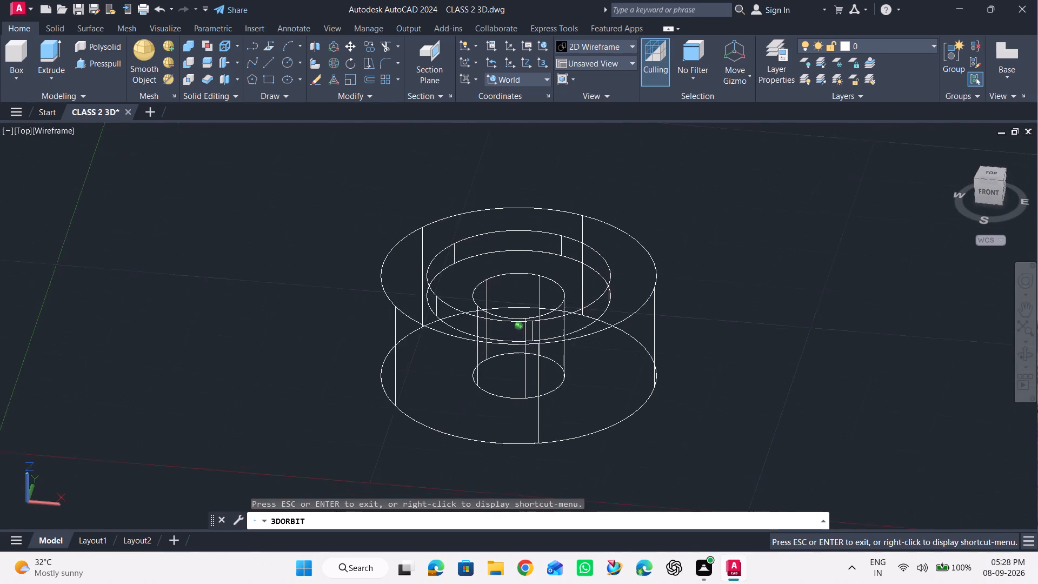
left_click_drag(831, 242, 842, 288)
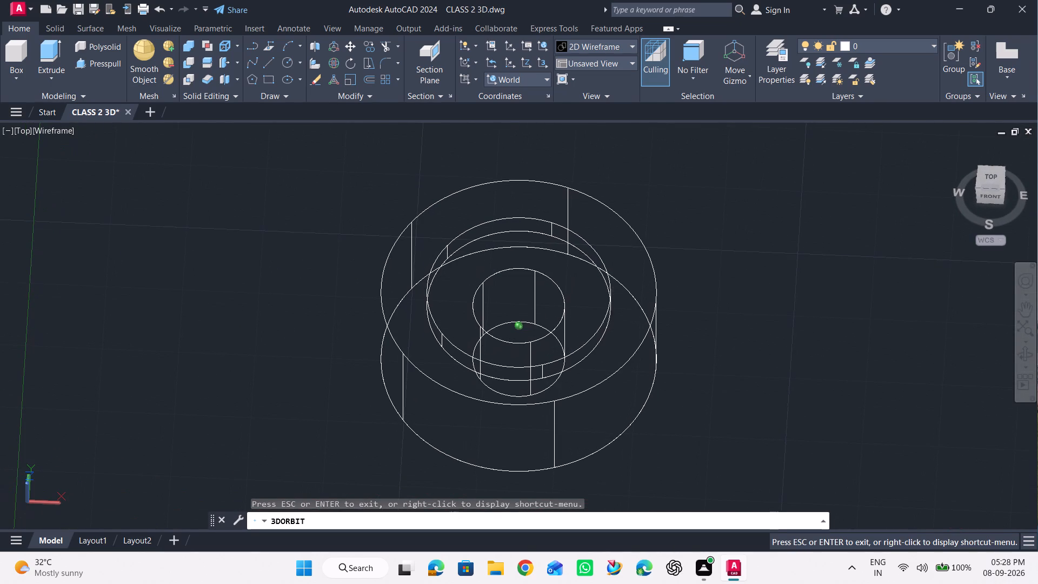
left_click_drag(842, 288, 843, 238)
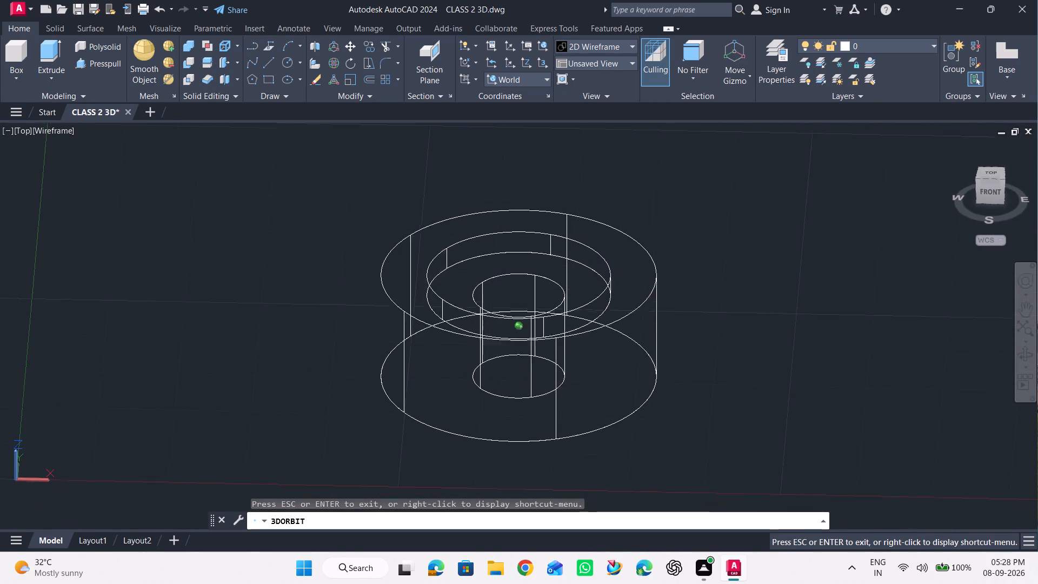
left_click_drag(843, 238, 840, 216)
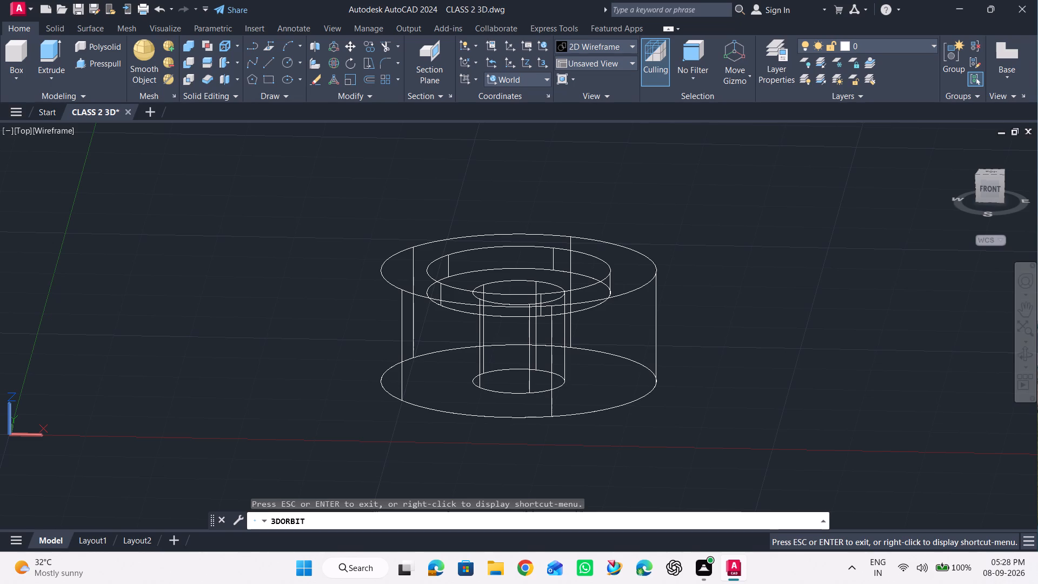
key("space")
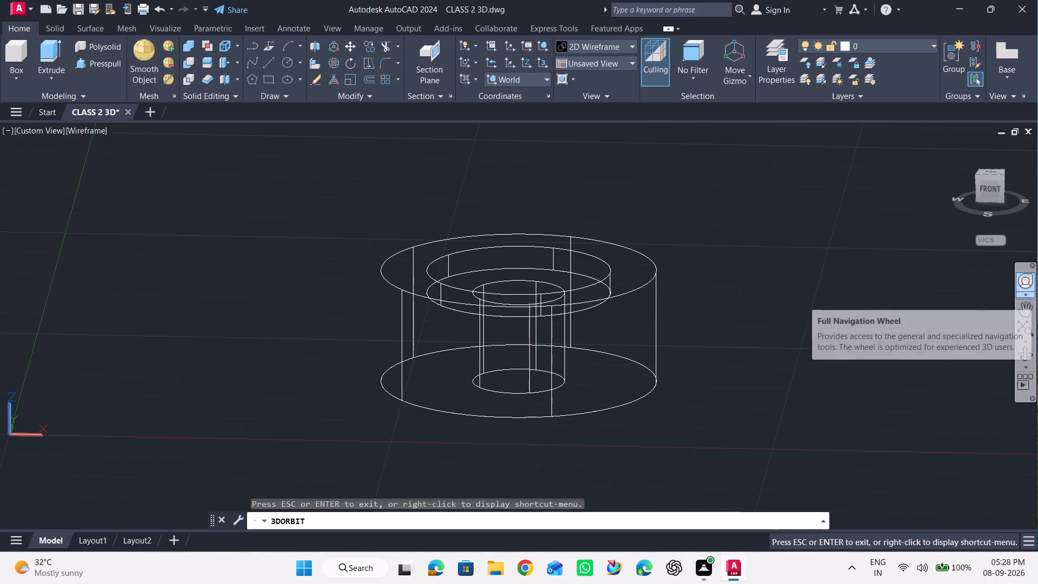
In the top view, draw a horizontal line 48 long eastward from the outer circle's north quadrant.
left_click(989, 172)
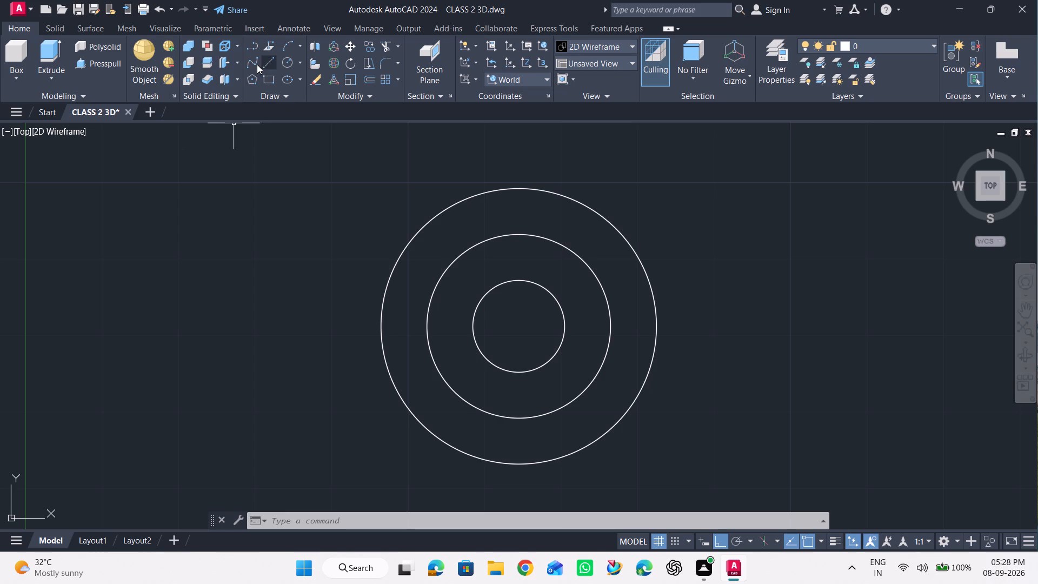
left_click(272, 63)
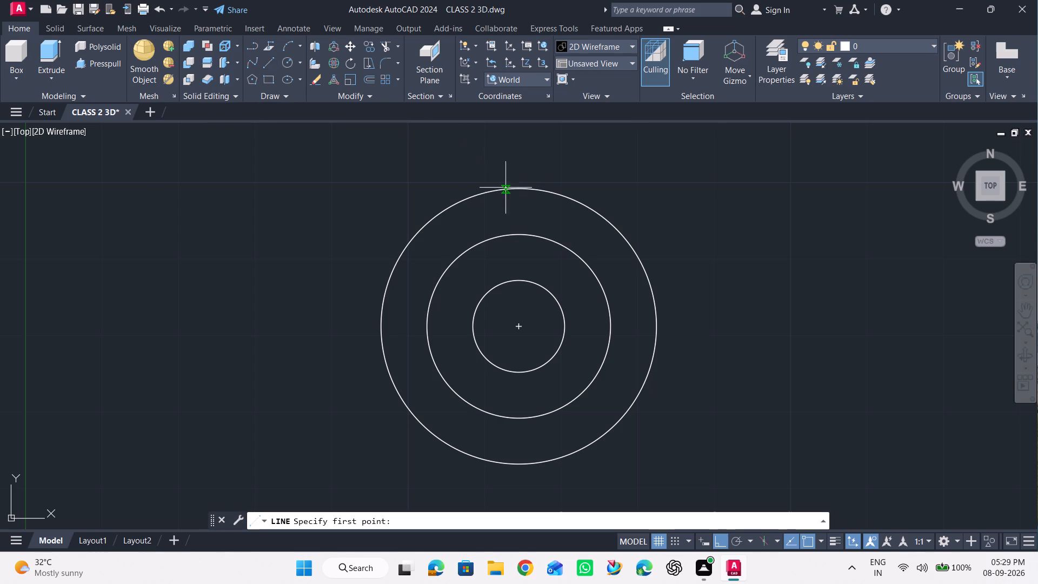
left_click(520, 188)
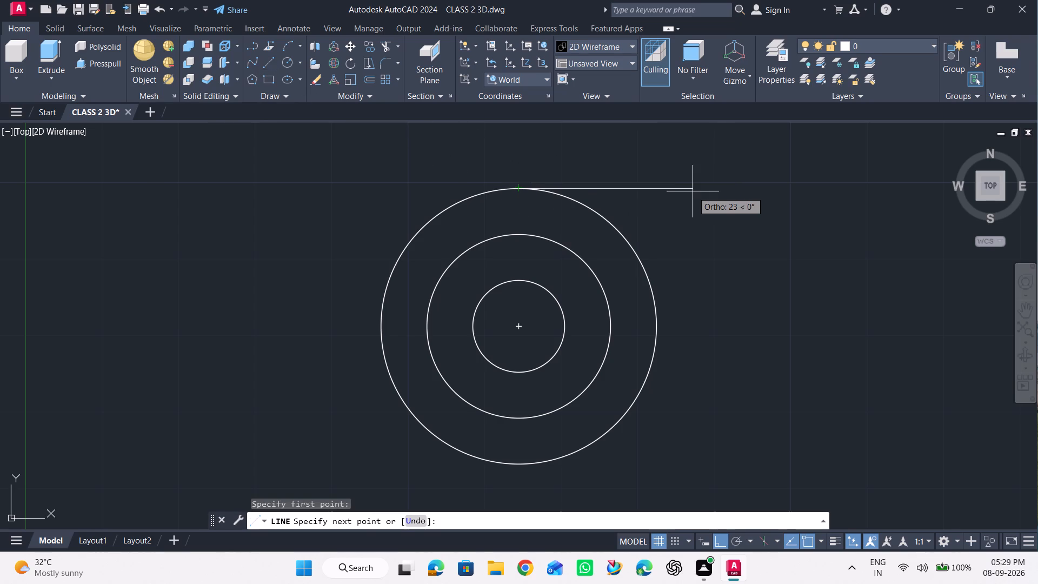
type("48")
key("Return")
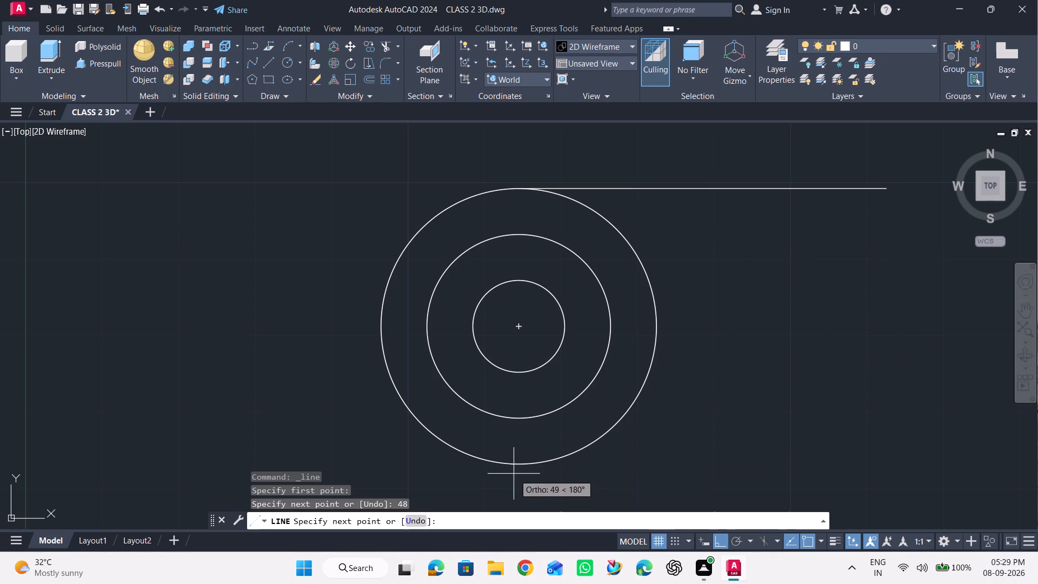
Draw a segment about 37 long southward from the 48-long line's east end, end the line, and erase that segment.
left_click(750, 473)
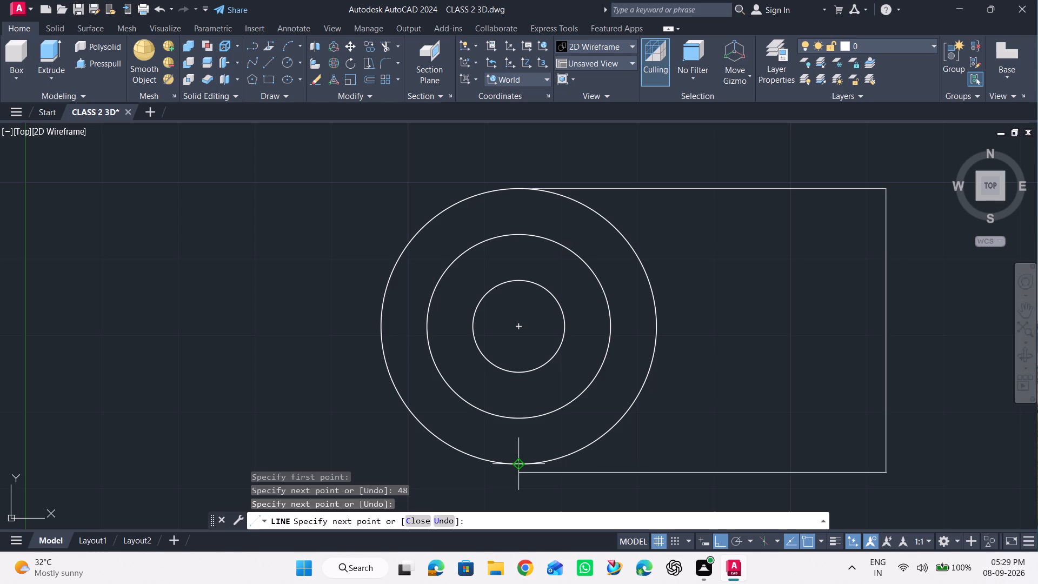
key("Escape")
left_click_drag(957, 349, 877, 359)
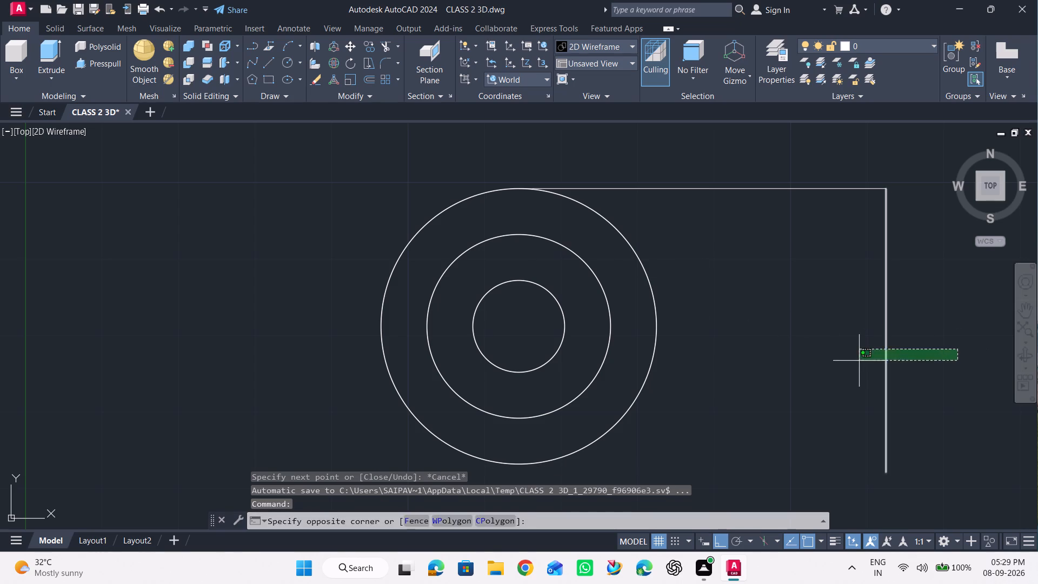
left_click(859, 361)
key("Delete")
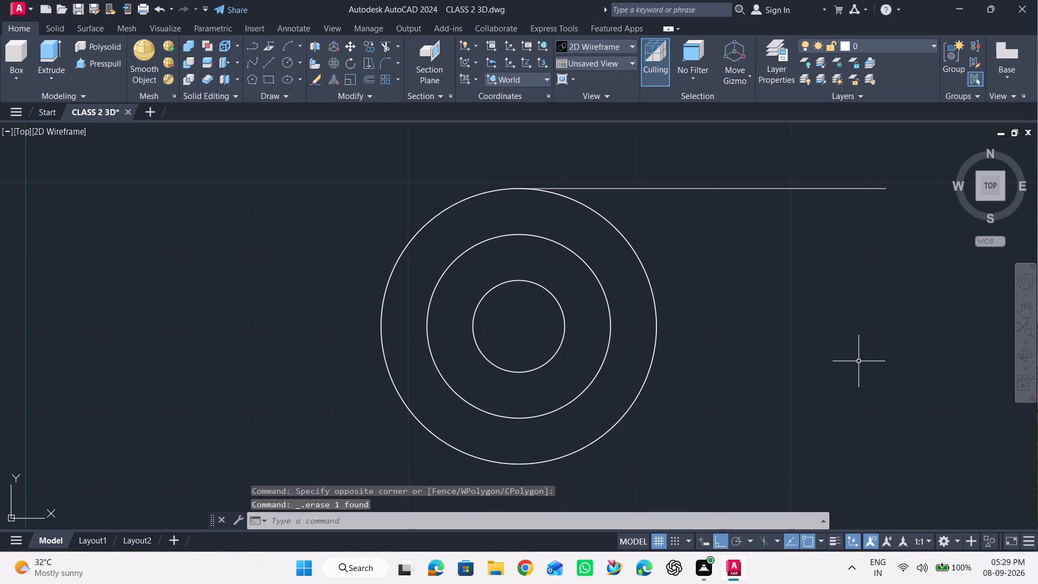
Draw a horizontal line 48 long eastward from the outer circle's south quadrant.
left_click(264, 64)
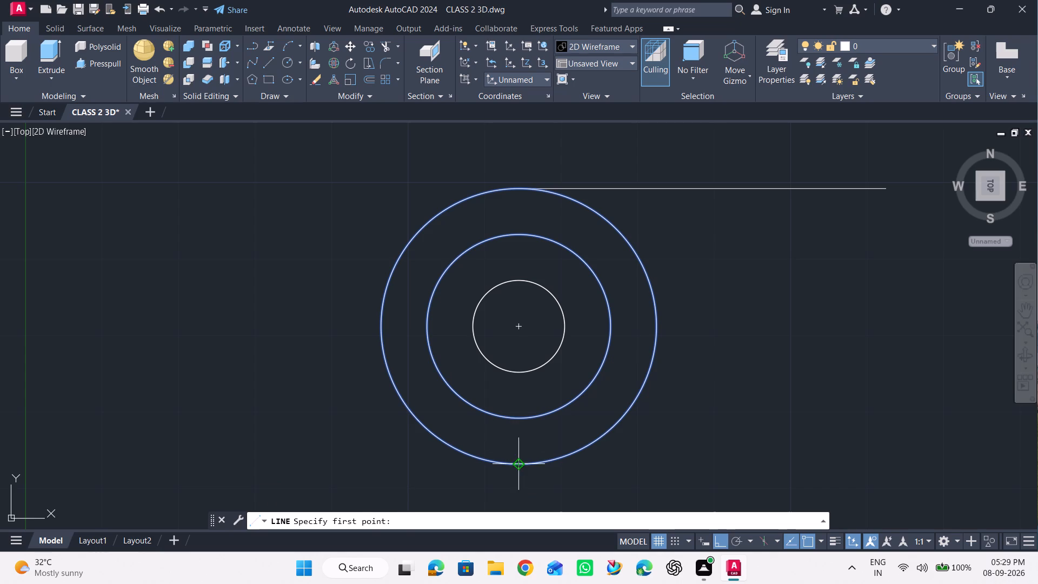
left_click(521, 462)
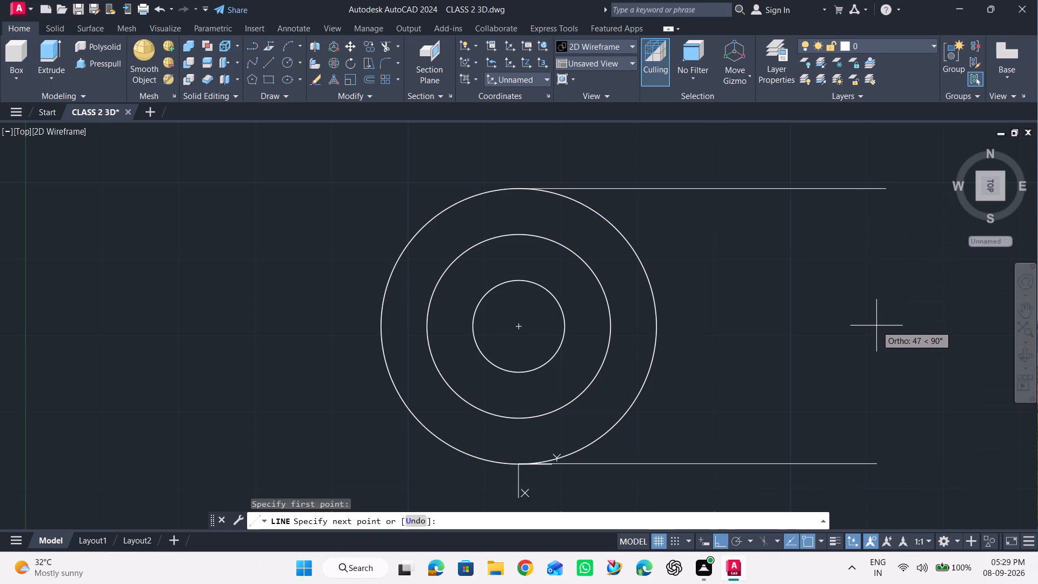
type("48")
key("Return")
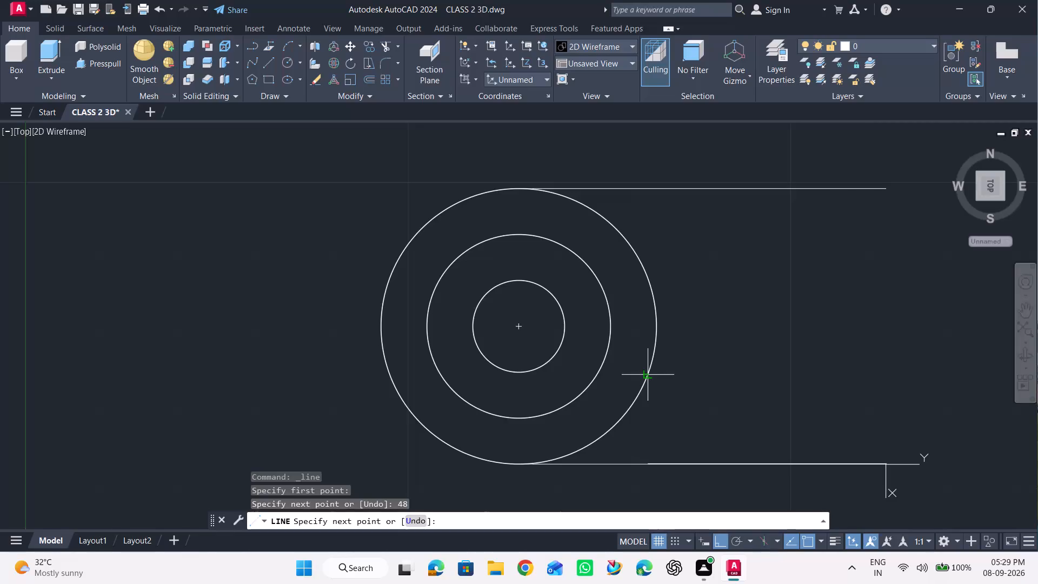
key("space")
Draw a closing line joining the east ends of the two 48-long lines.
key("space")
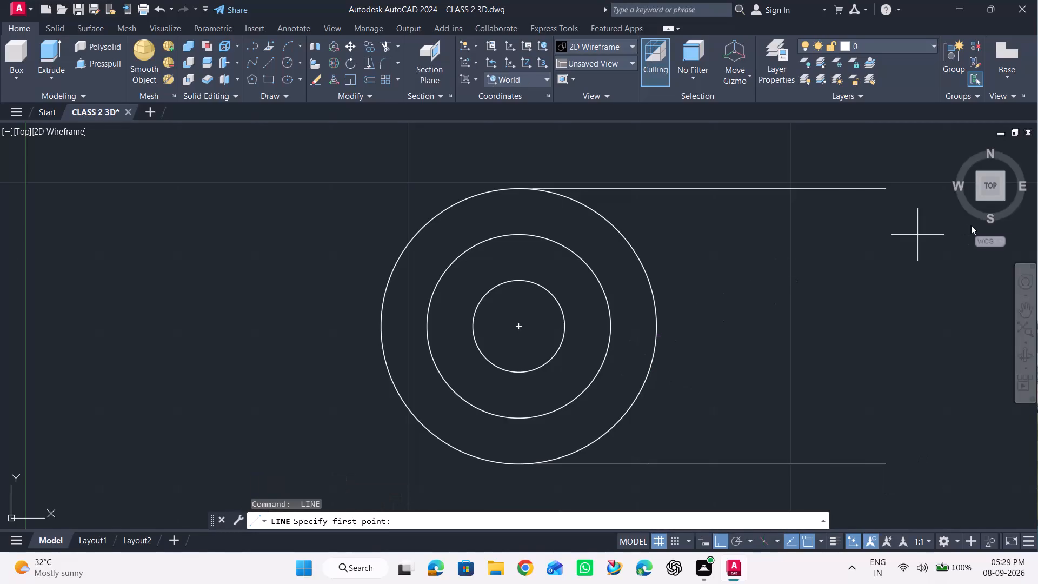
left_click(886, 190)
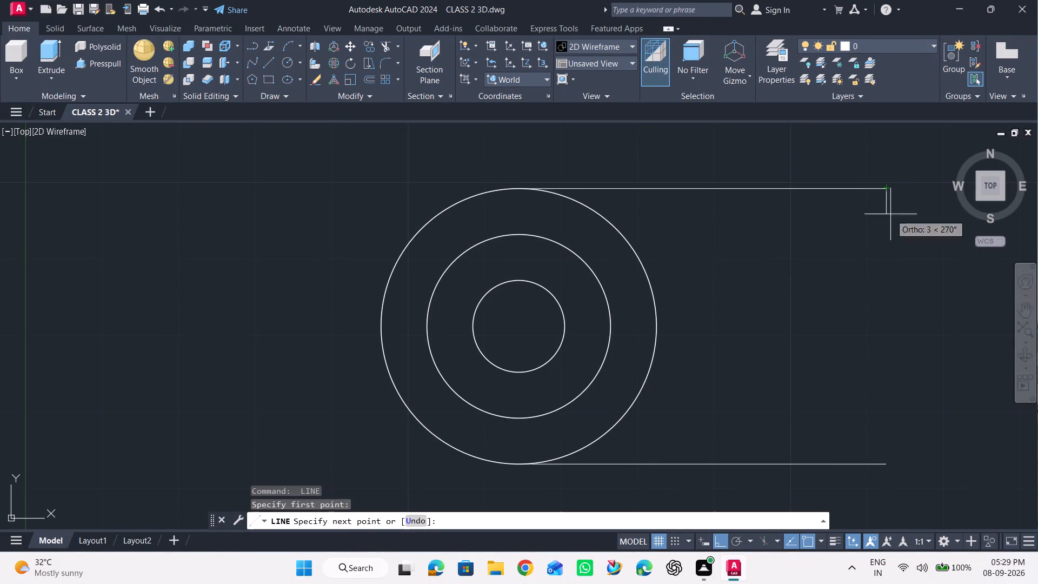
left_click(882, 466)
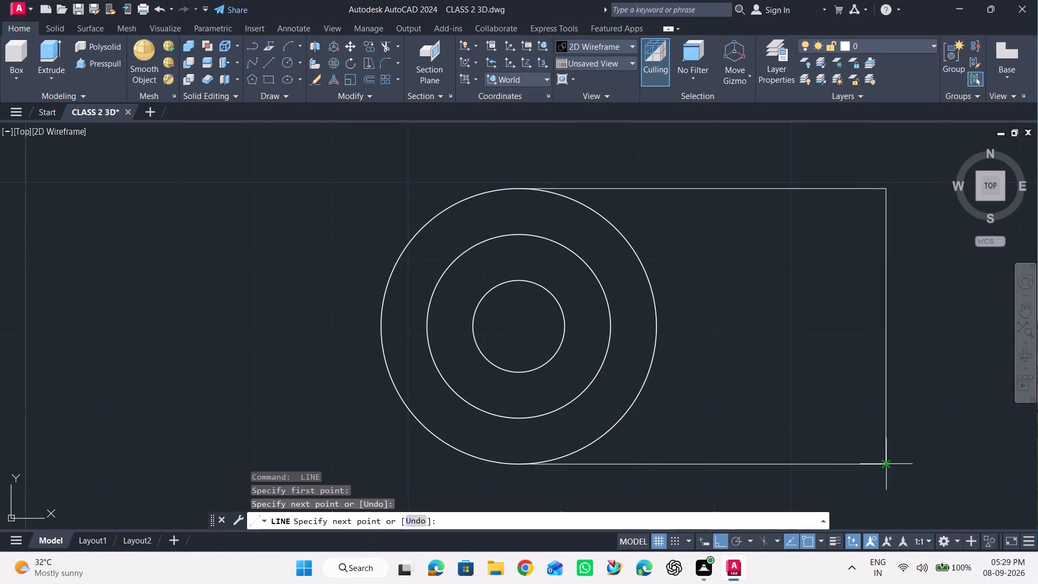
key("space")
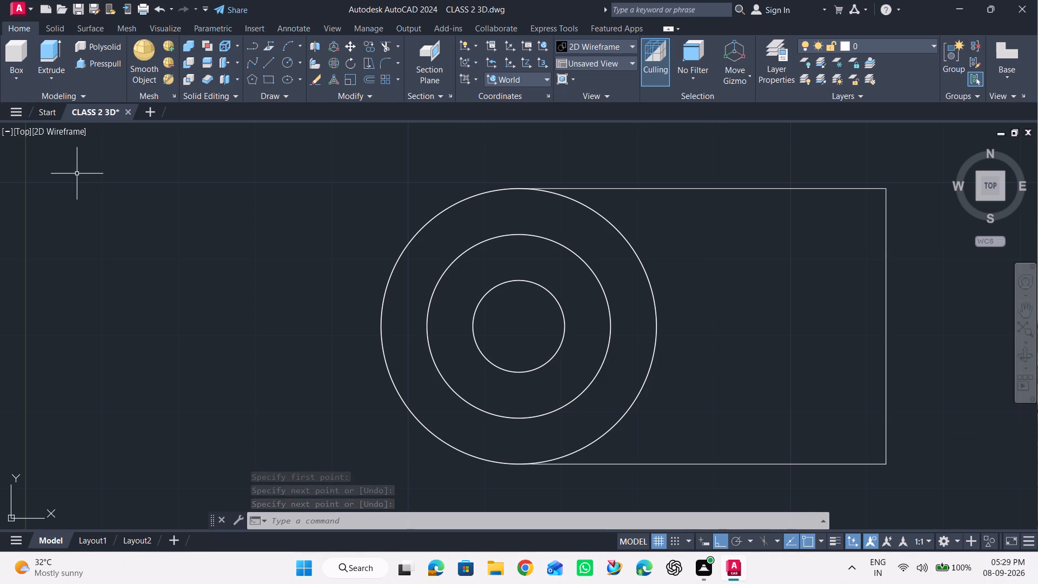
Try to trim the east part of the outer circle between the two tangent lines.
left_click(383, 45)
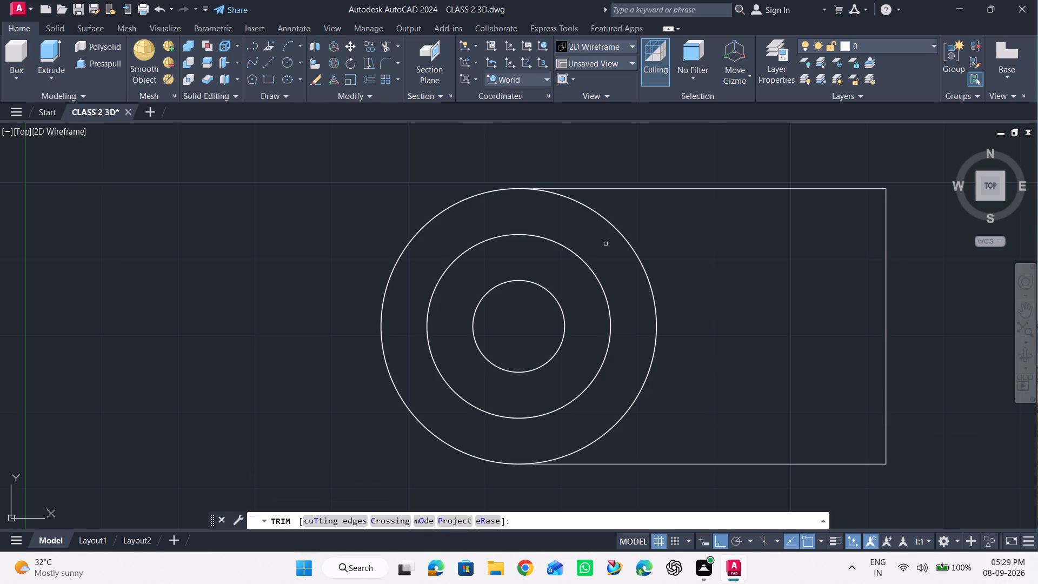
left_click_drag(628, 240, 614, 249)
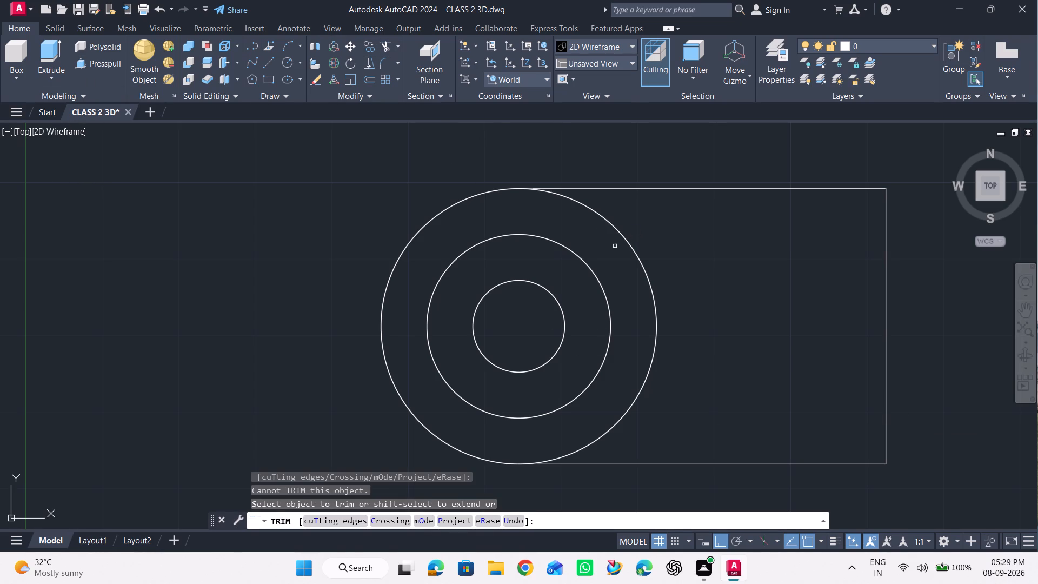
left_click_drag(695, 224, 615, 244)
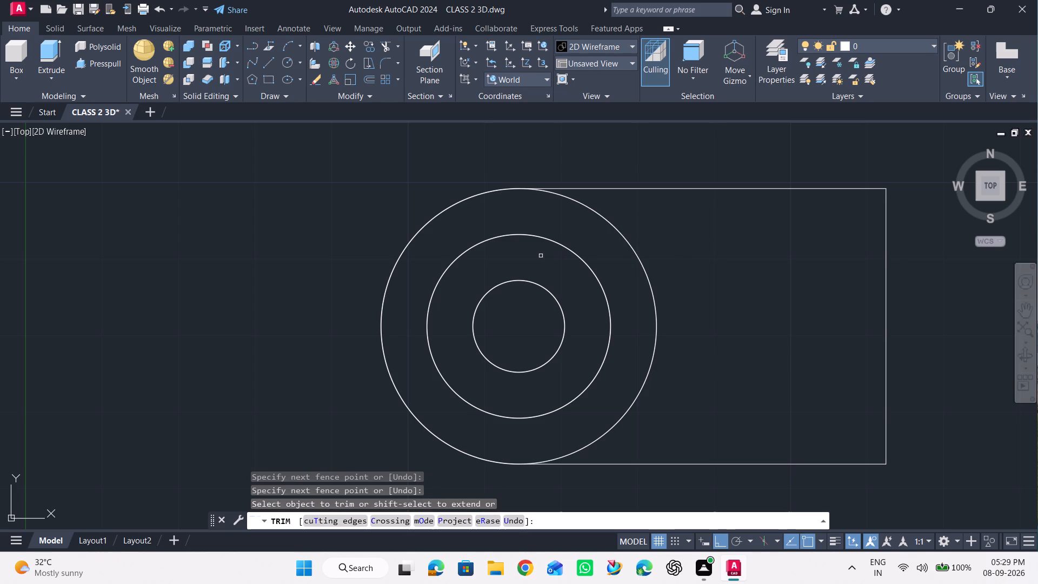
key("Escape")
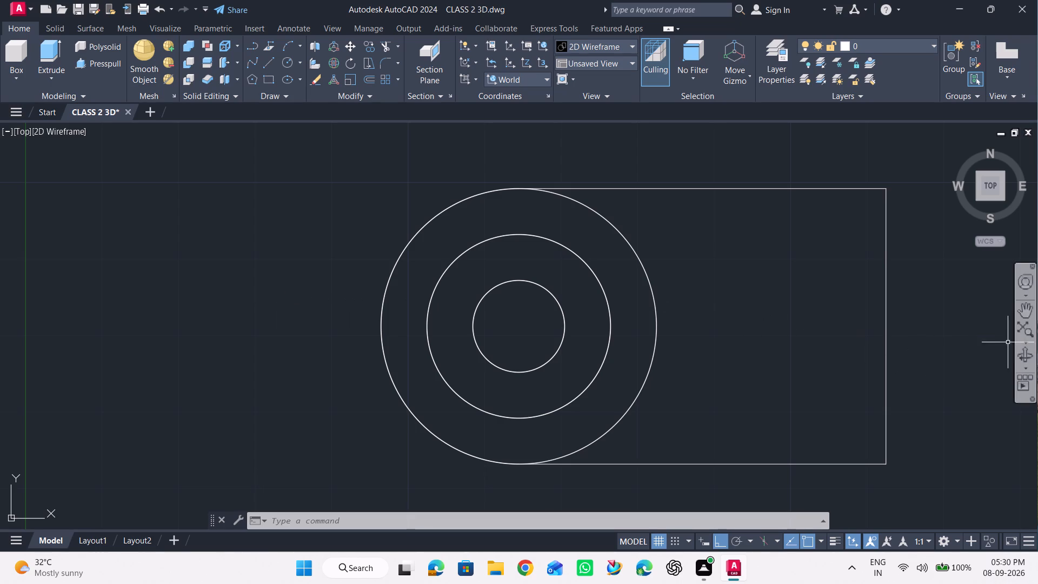
From an oblique view, erase the slanted closing line and the 48-long line on the north side of the bottom circle.
left_click(1022, 354)
left_click_drag(865, 354, 808, 264)
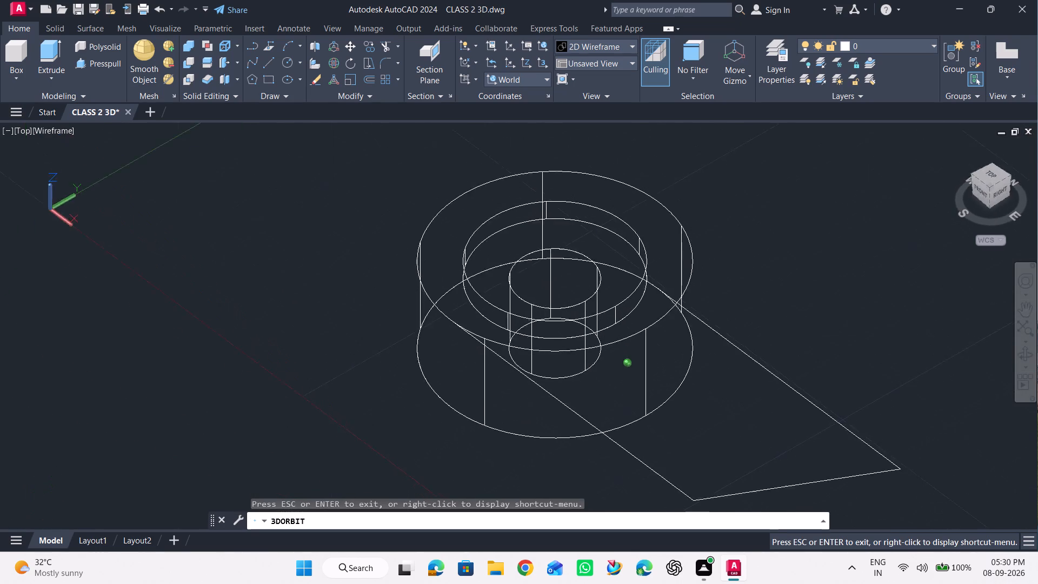
left_click_drag(808, 264, 763, 249)
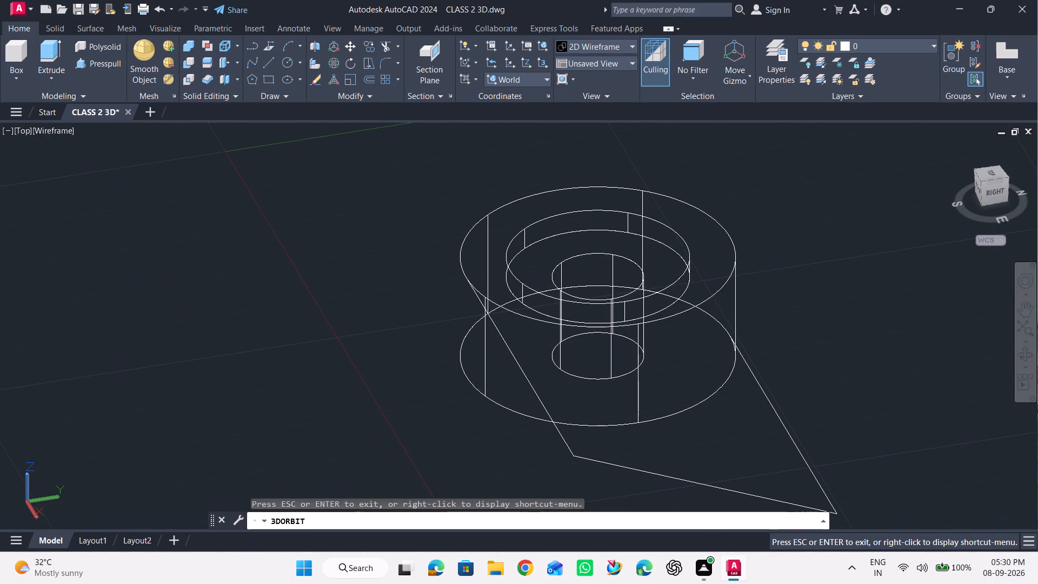
key("Escape")
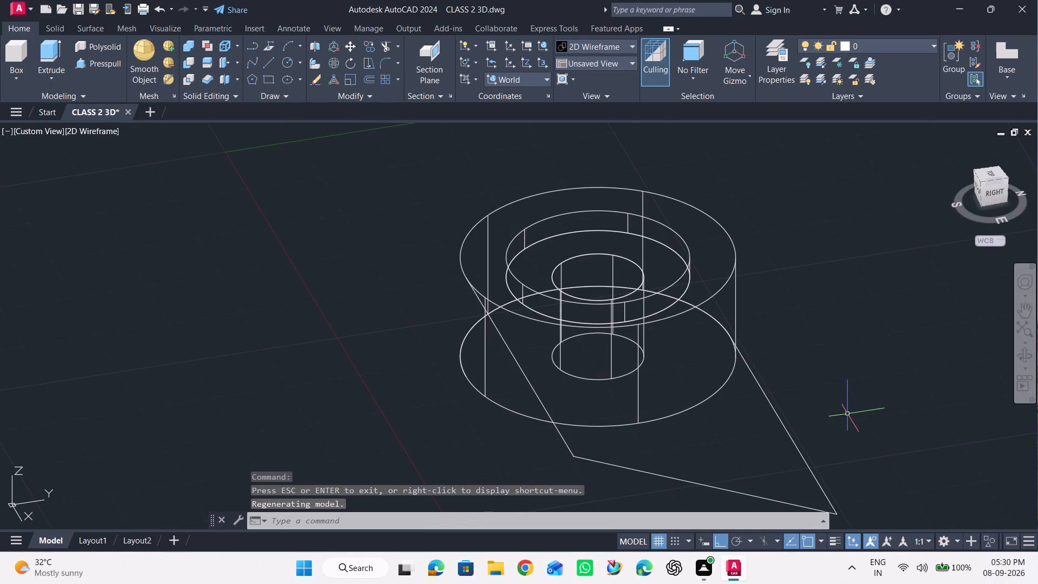
left_click(848, 414)
left_click(677, 494)
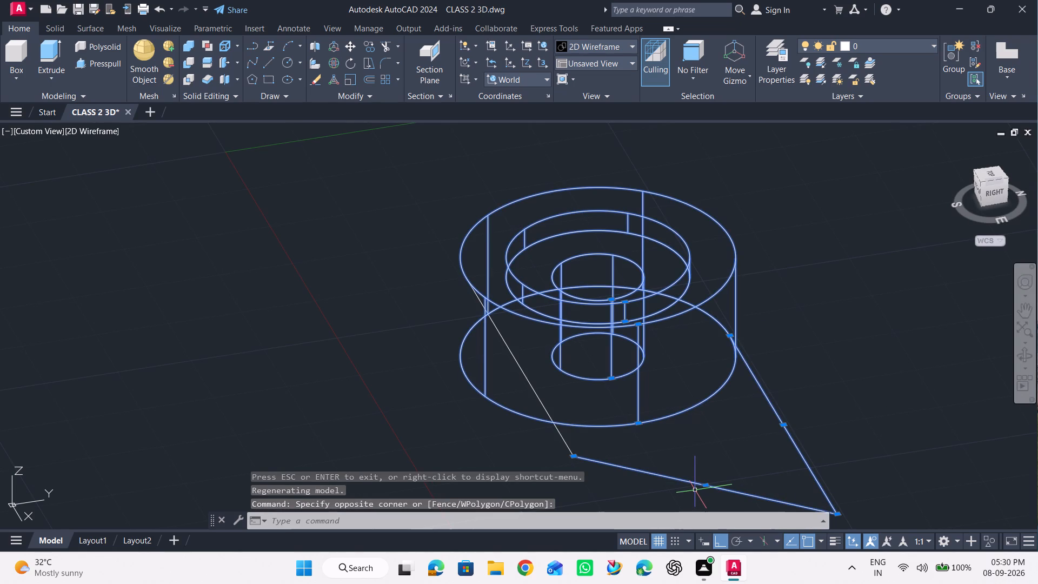
key("Escape")
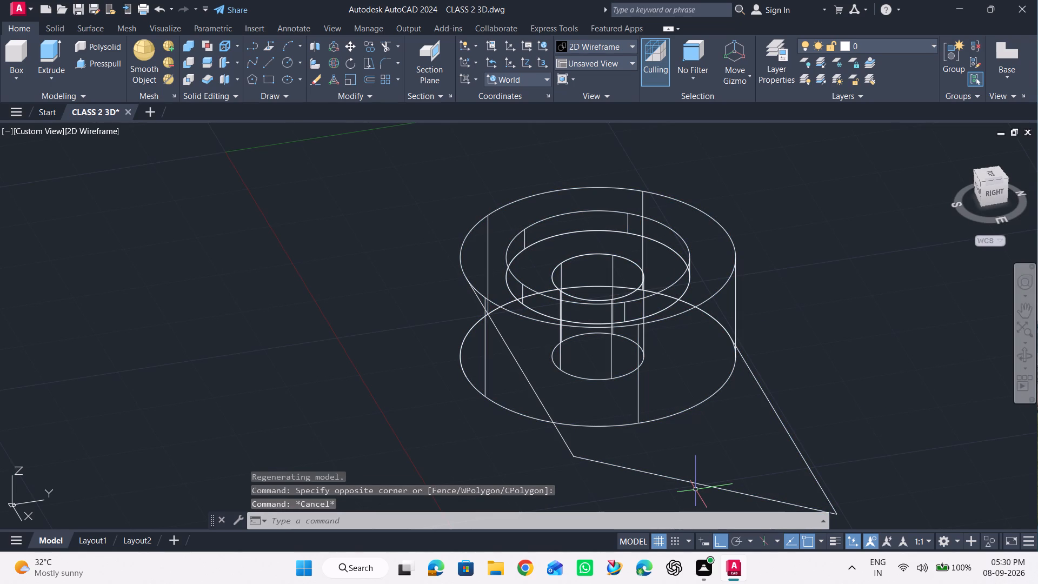
left_click(691, 481)
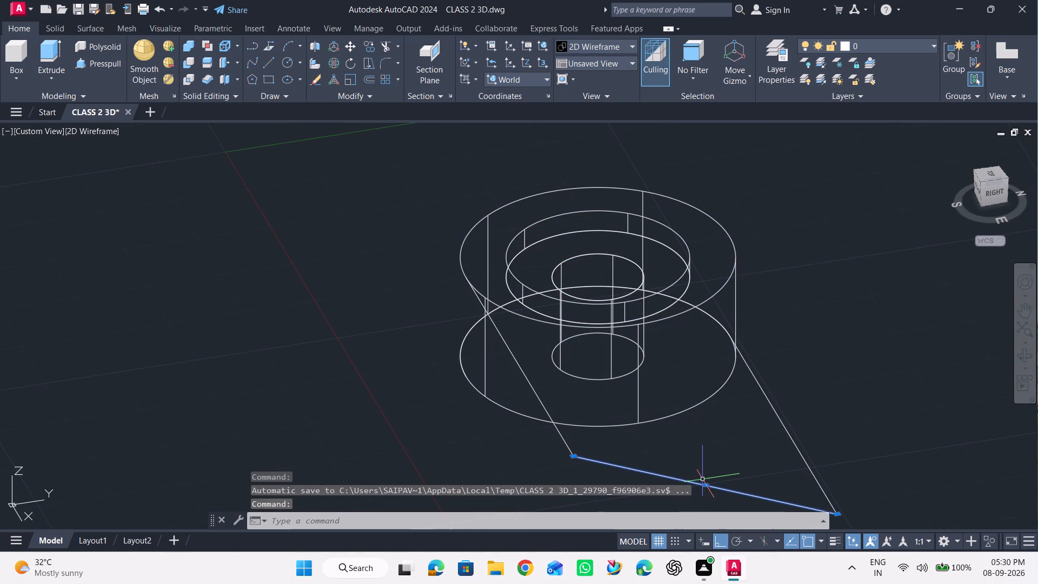
key("Delete")
left_click(795, 446)
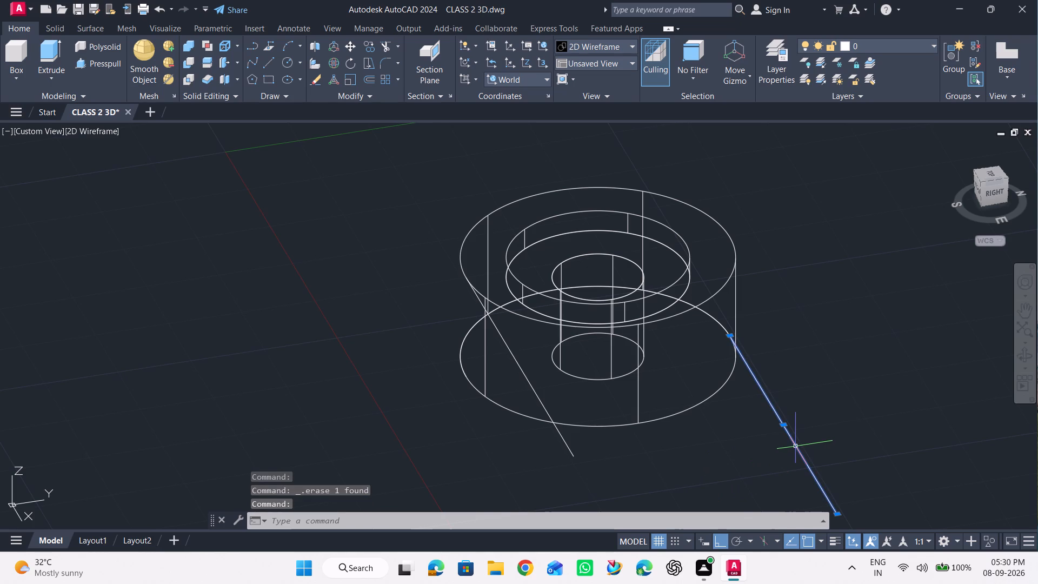
key("Delete")
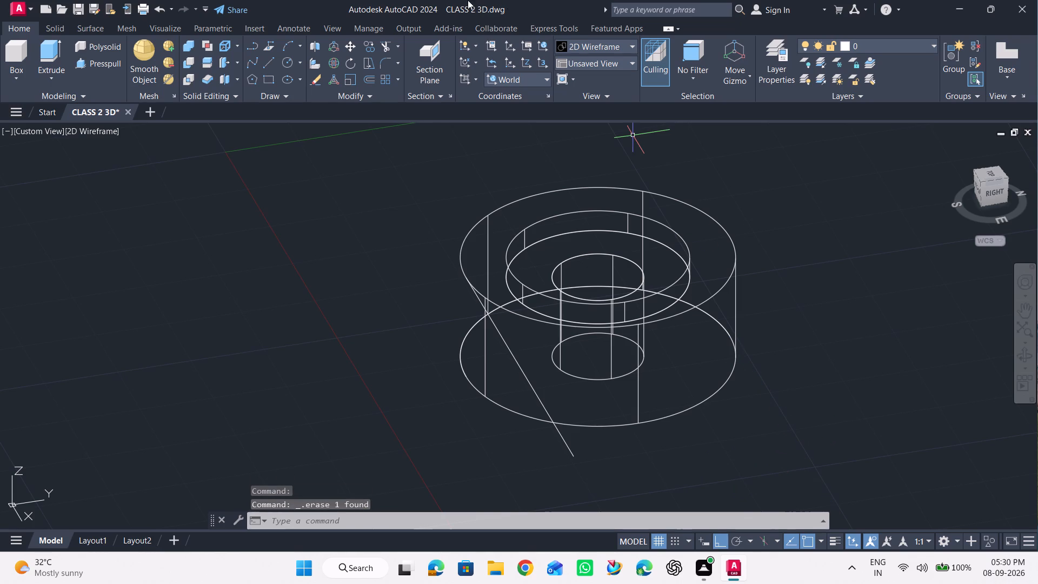
On the top face, draw connected lines from the south to the north quadrant, 48 eastward, and back to the south line's free end.
left_click(270, 63)
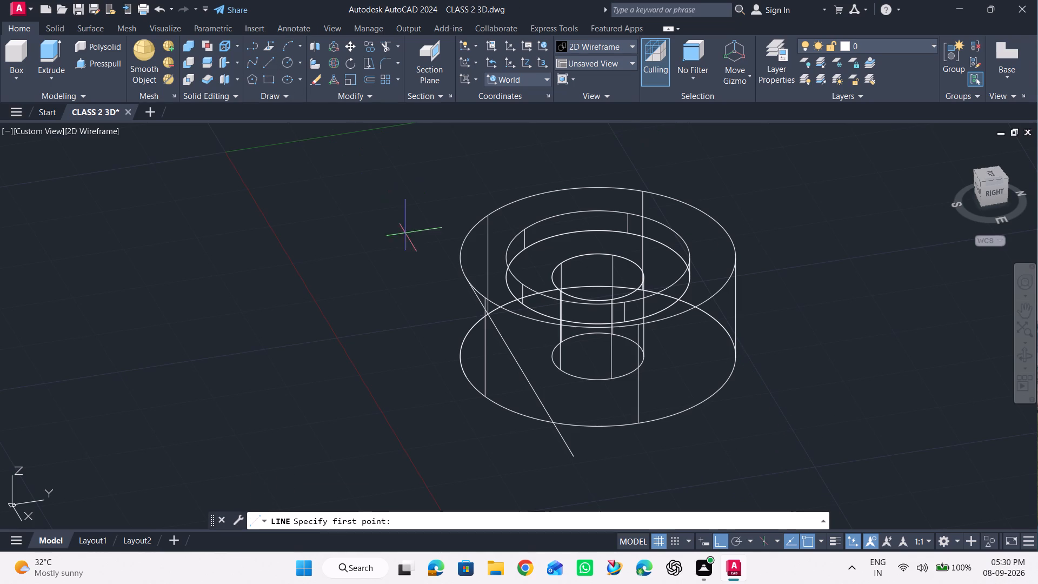
left_click_drag(464, 280, 469, 278)
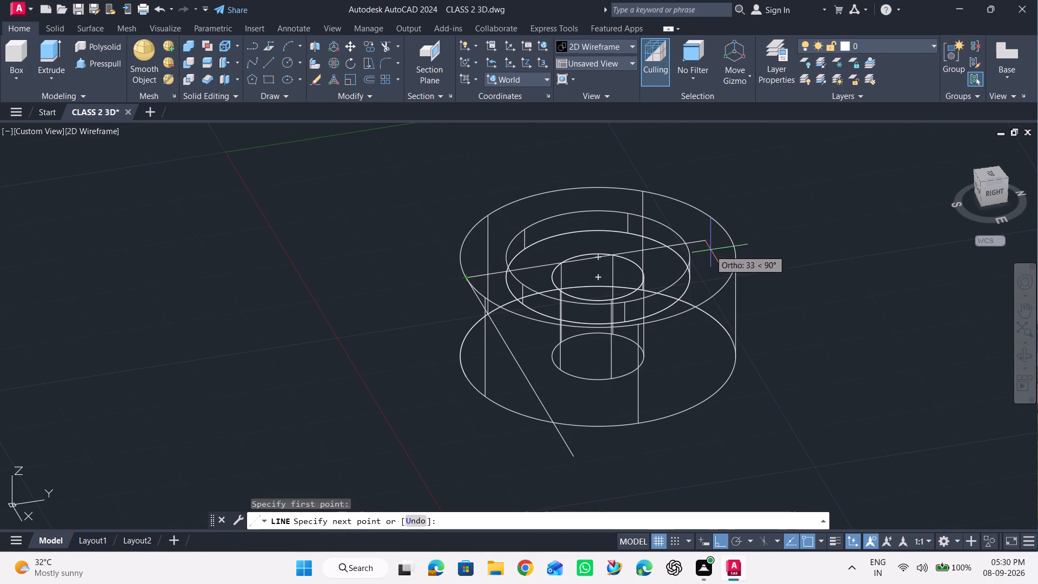
left_click(730, 240)
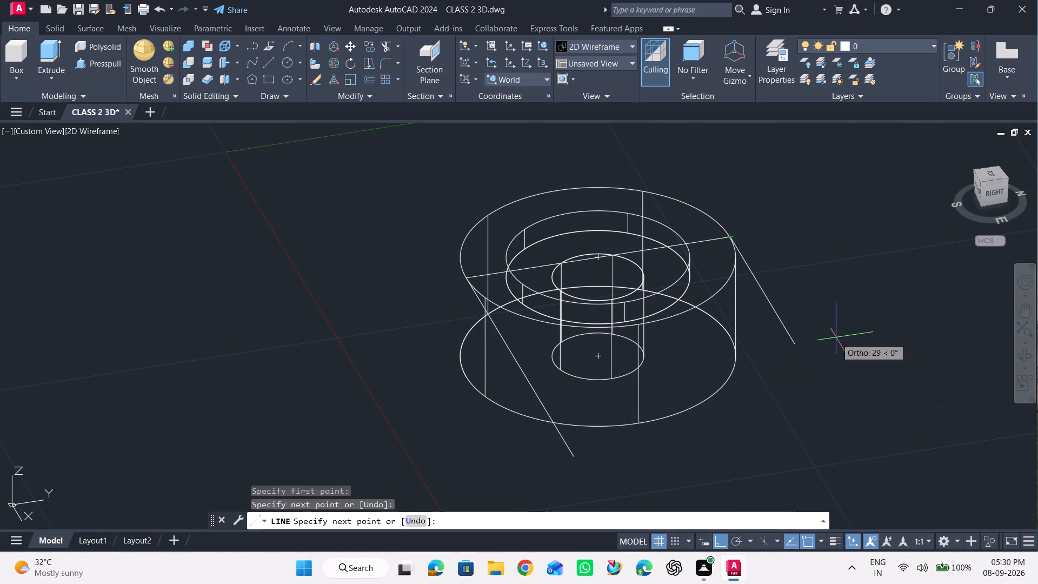
type("48")
key("Return")
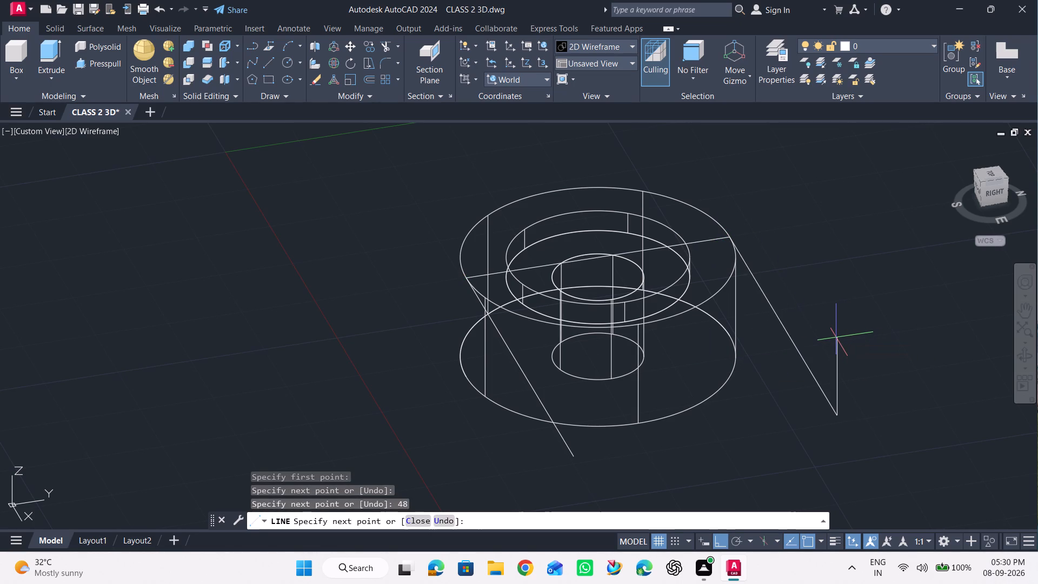
left_click(573, 455)
key("space")
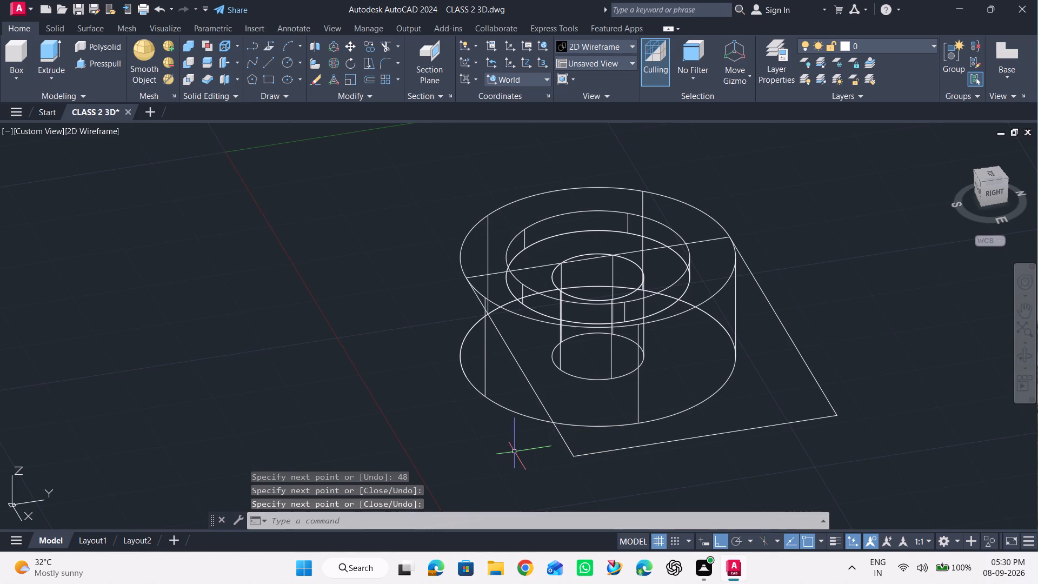
Erase the line crossing the cylinder's top face between its south and north quadrants.
left_click(708, 240)
key("Delete")
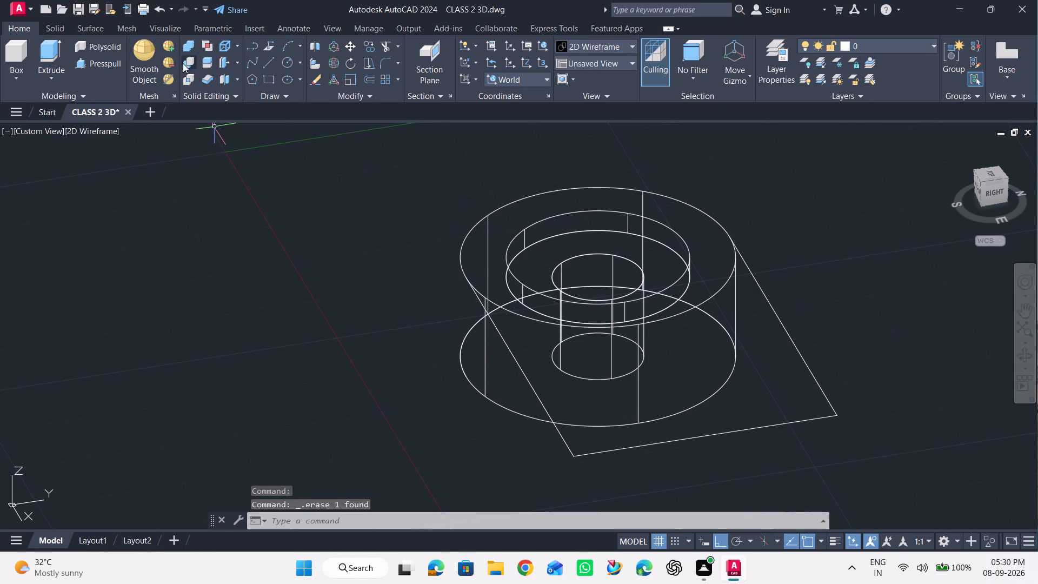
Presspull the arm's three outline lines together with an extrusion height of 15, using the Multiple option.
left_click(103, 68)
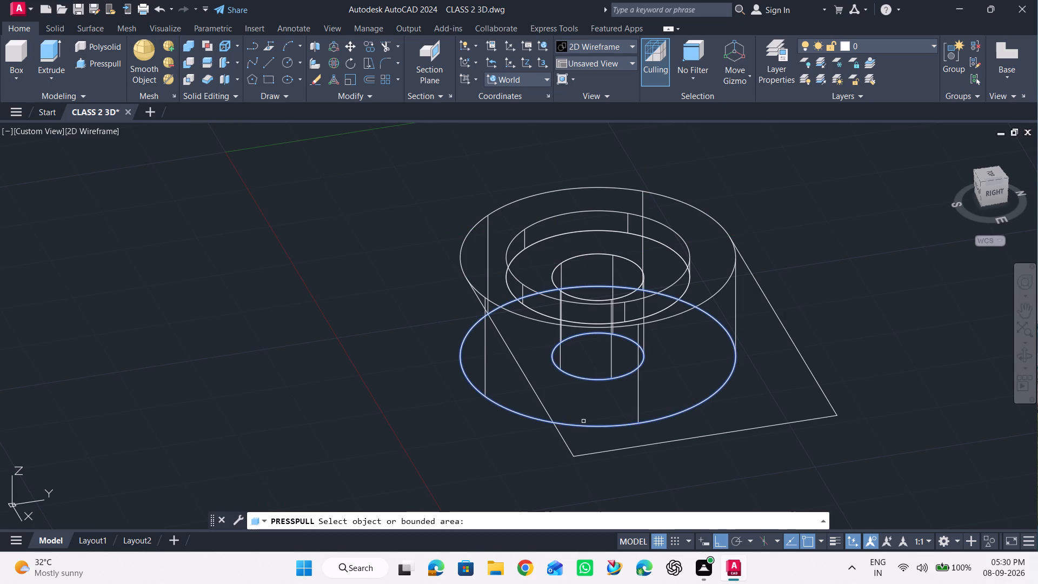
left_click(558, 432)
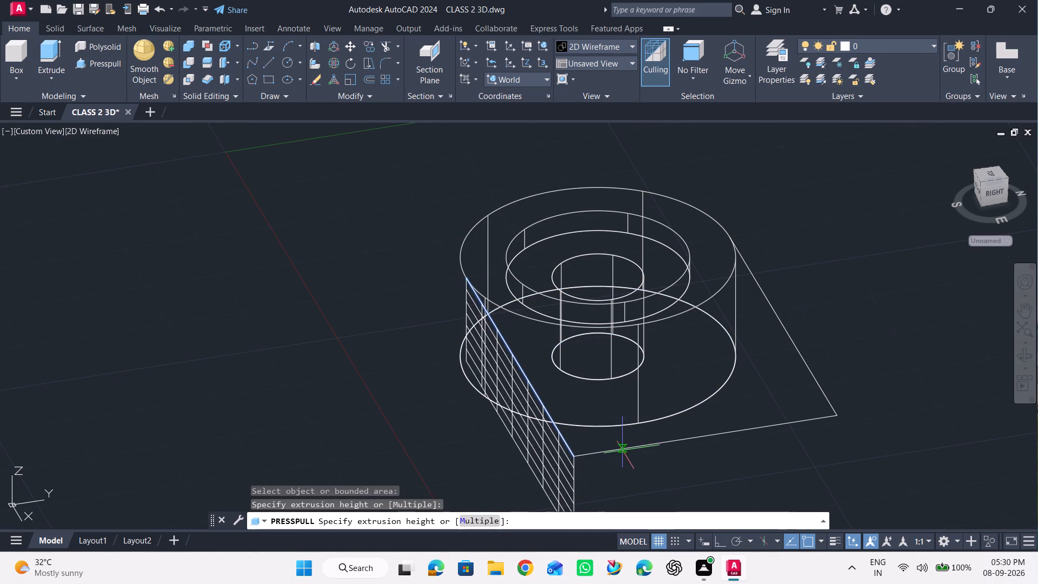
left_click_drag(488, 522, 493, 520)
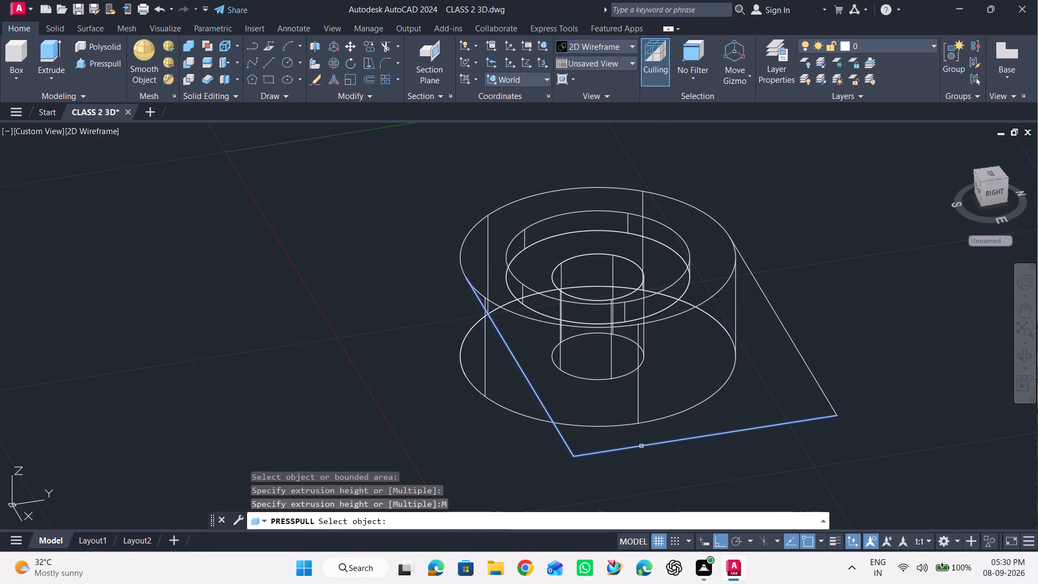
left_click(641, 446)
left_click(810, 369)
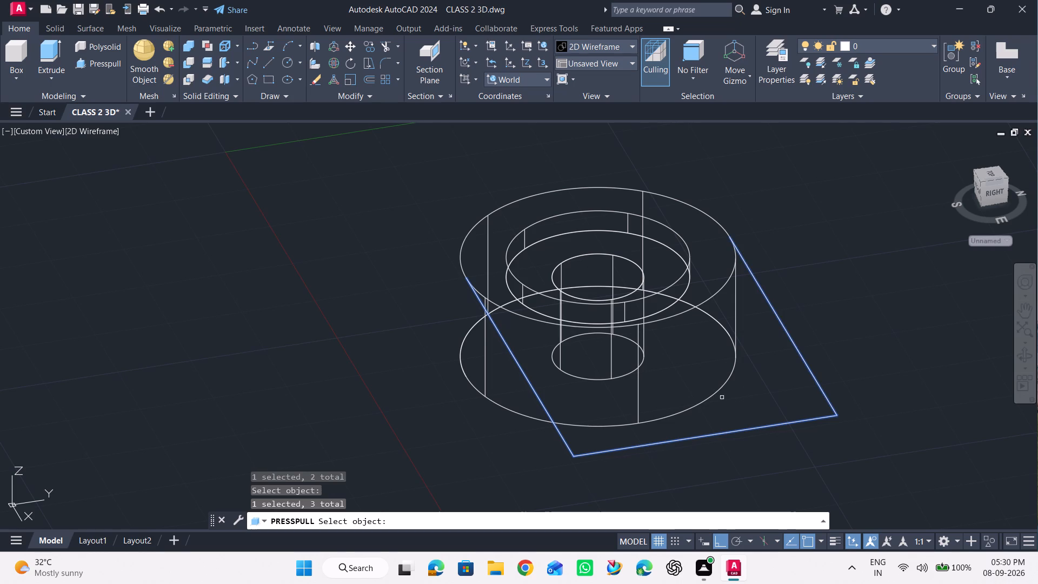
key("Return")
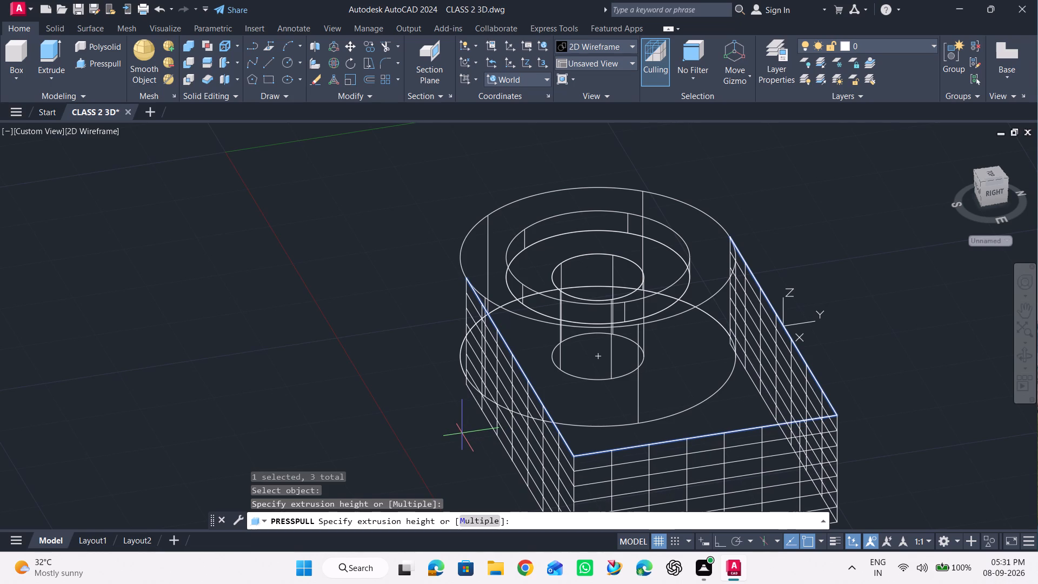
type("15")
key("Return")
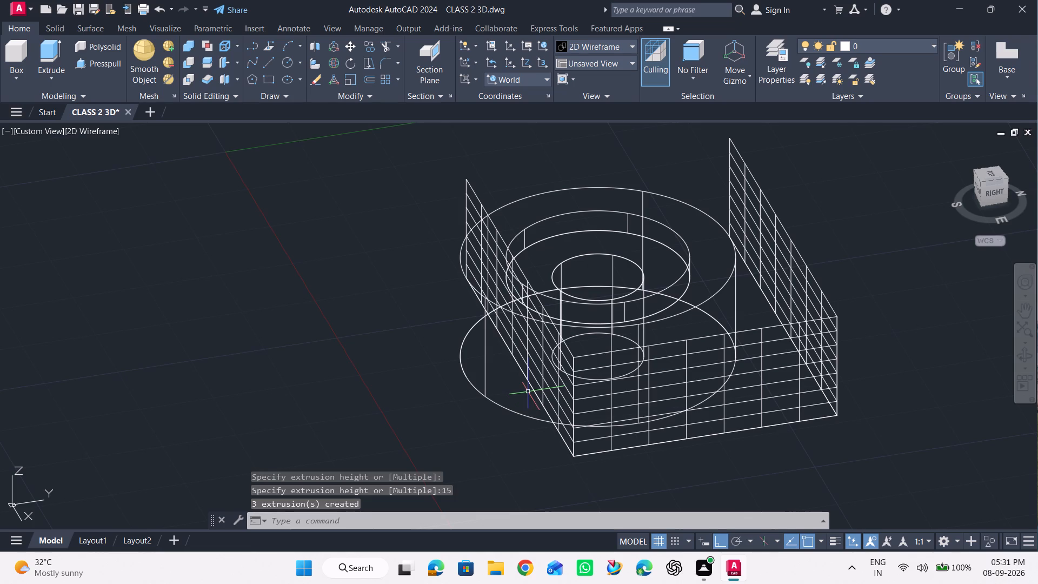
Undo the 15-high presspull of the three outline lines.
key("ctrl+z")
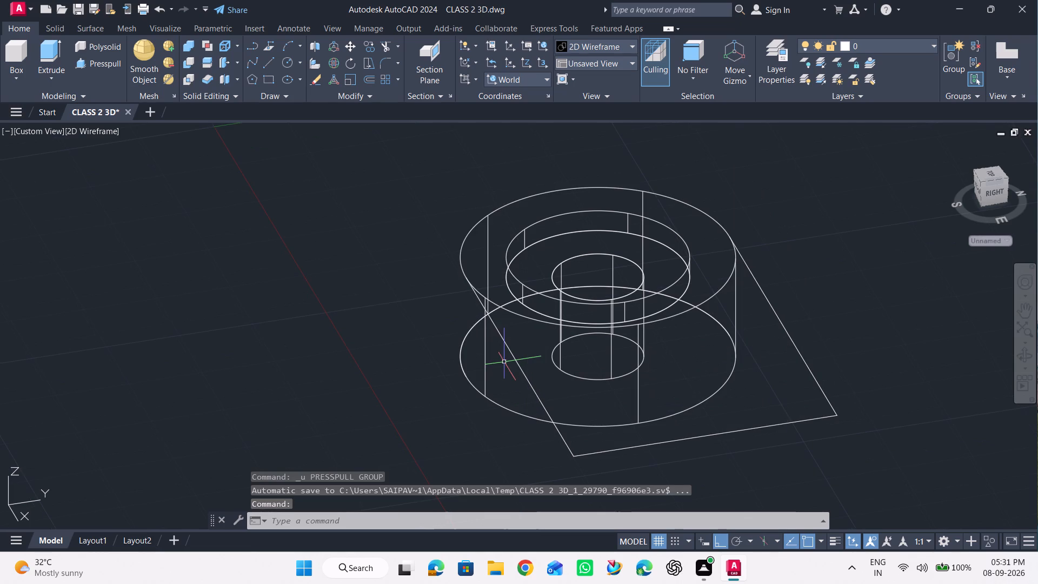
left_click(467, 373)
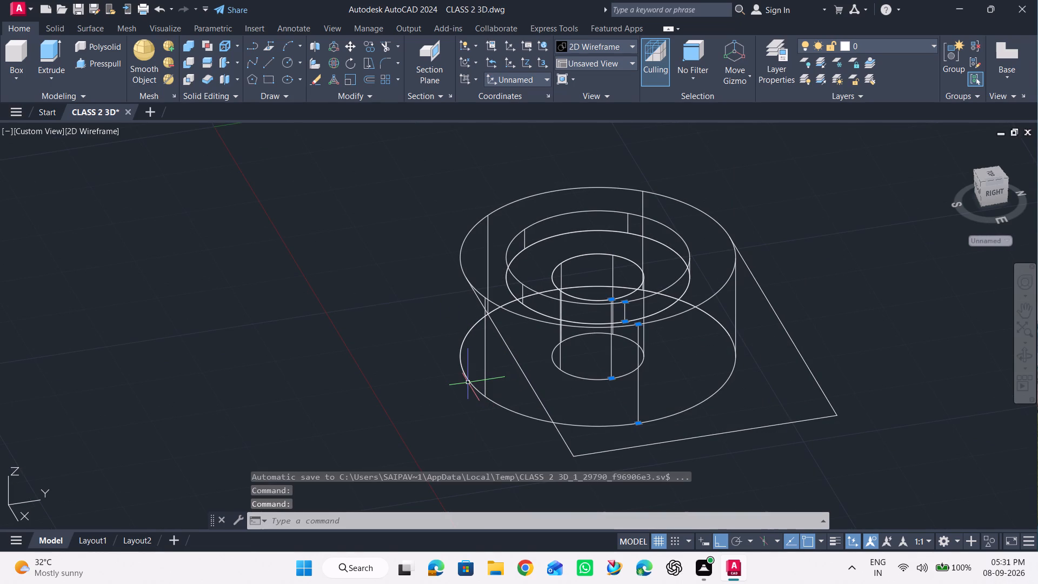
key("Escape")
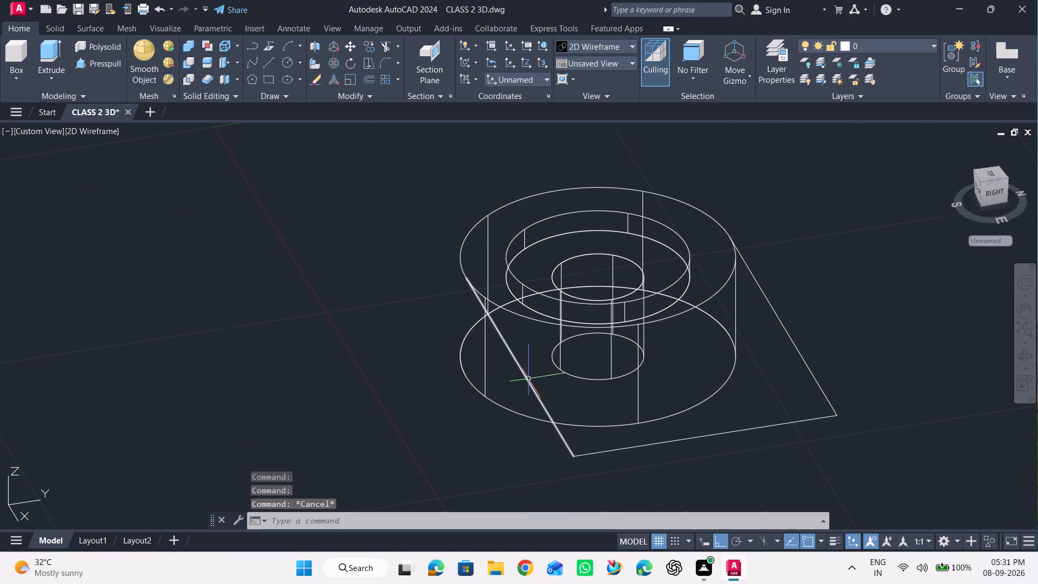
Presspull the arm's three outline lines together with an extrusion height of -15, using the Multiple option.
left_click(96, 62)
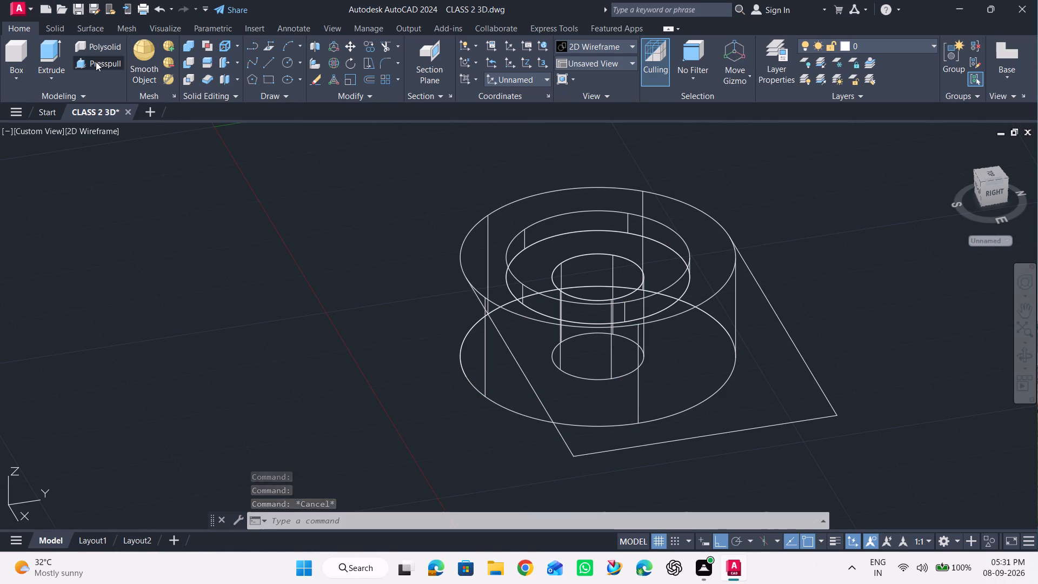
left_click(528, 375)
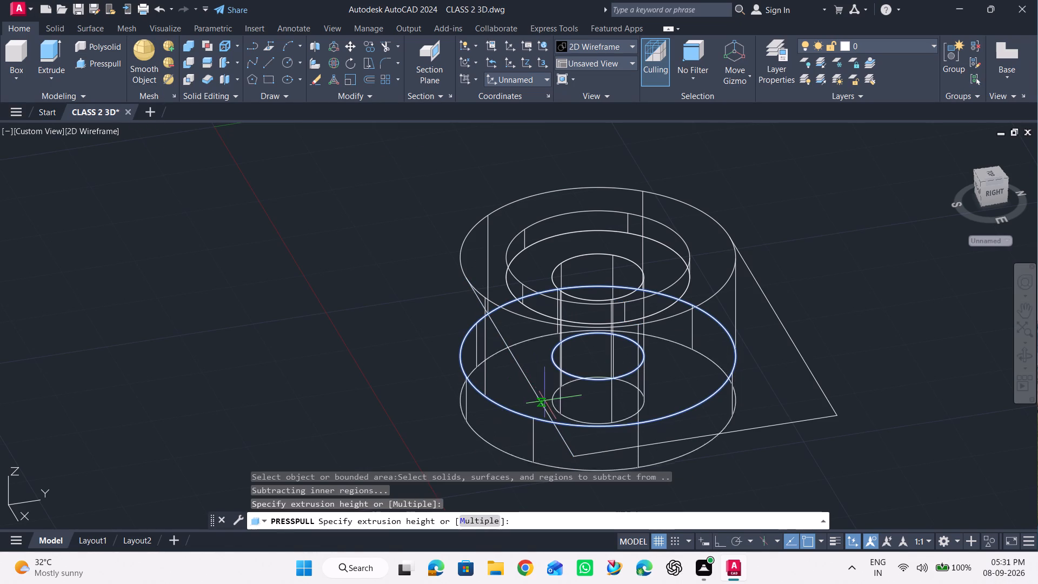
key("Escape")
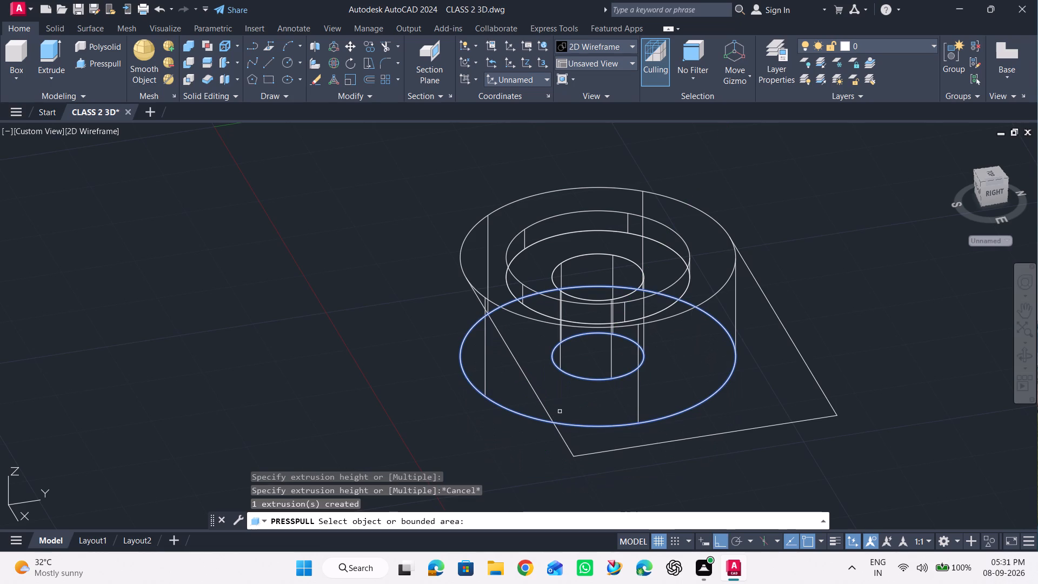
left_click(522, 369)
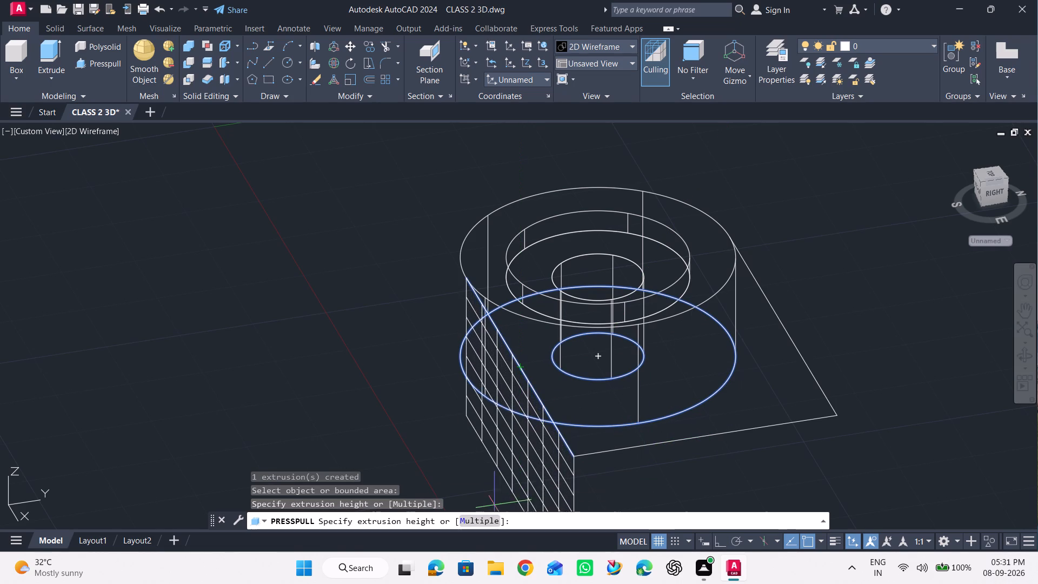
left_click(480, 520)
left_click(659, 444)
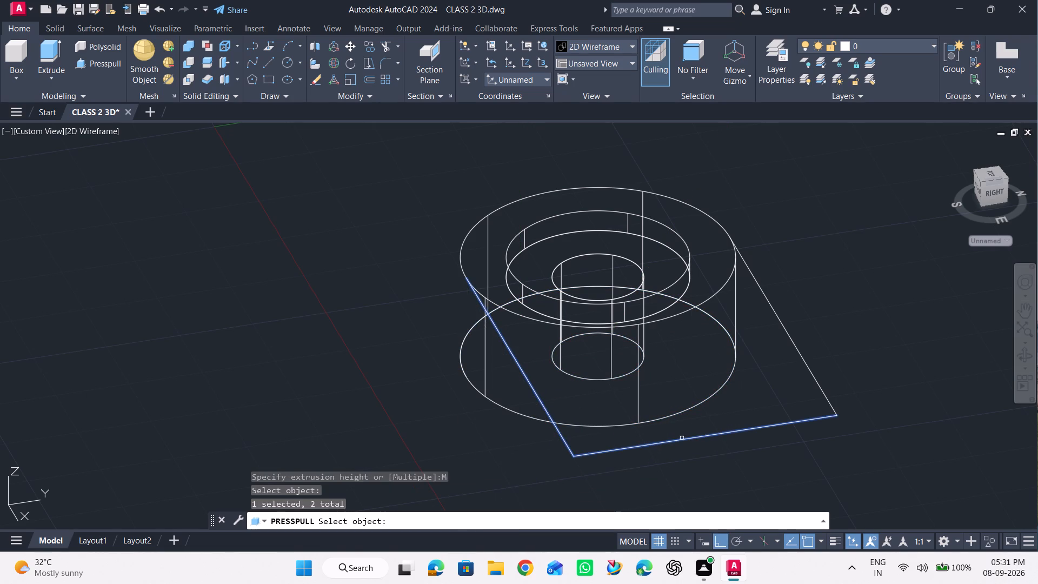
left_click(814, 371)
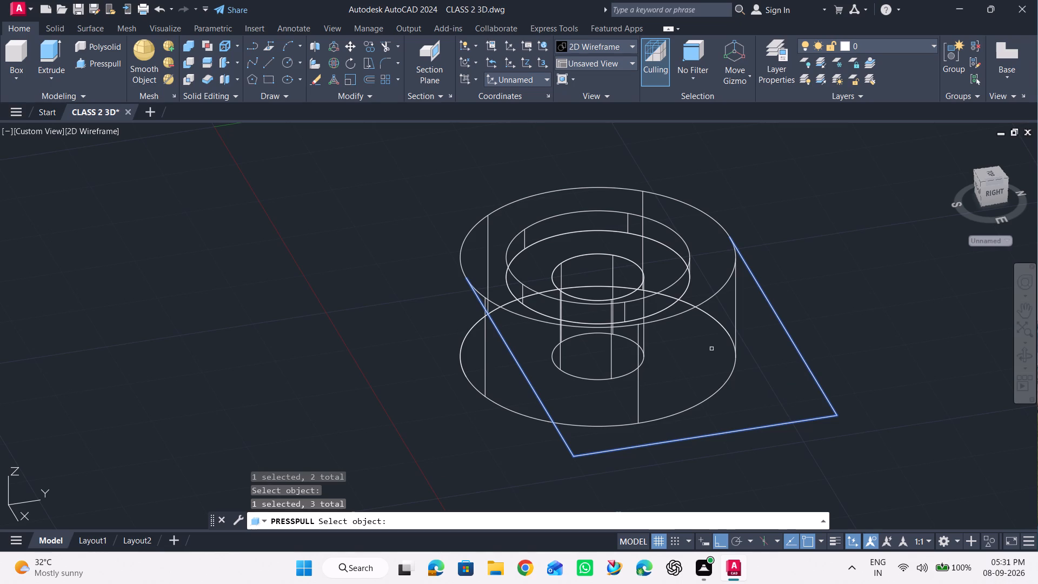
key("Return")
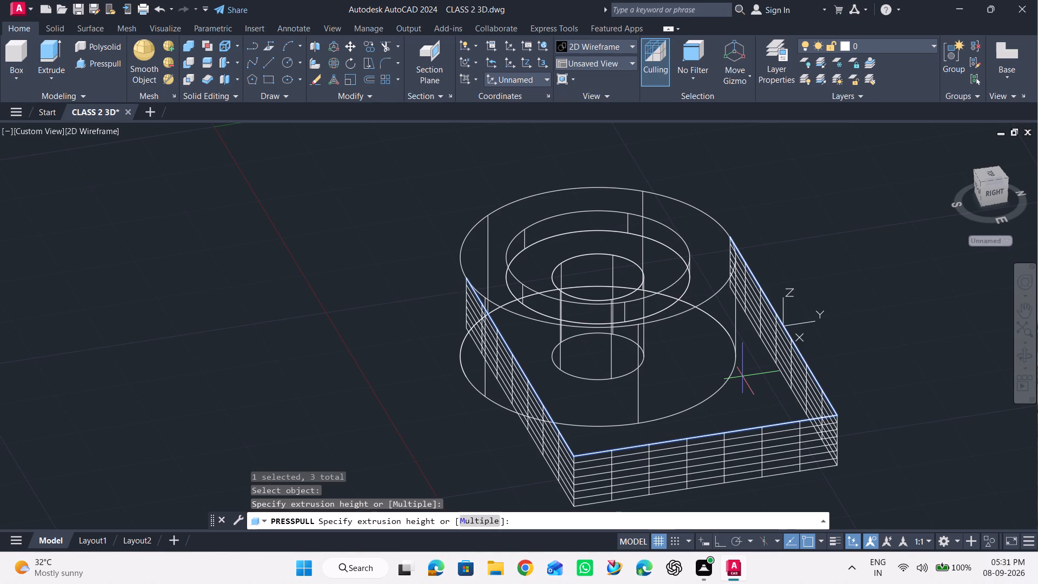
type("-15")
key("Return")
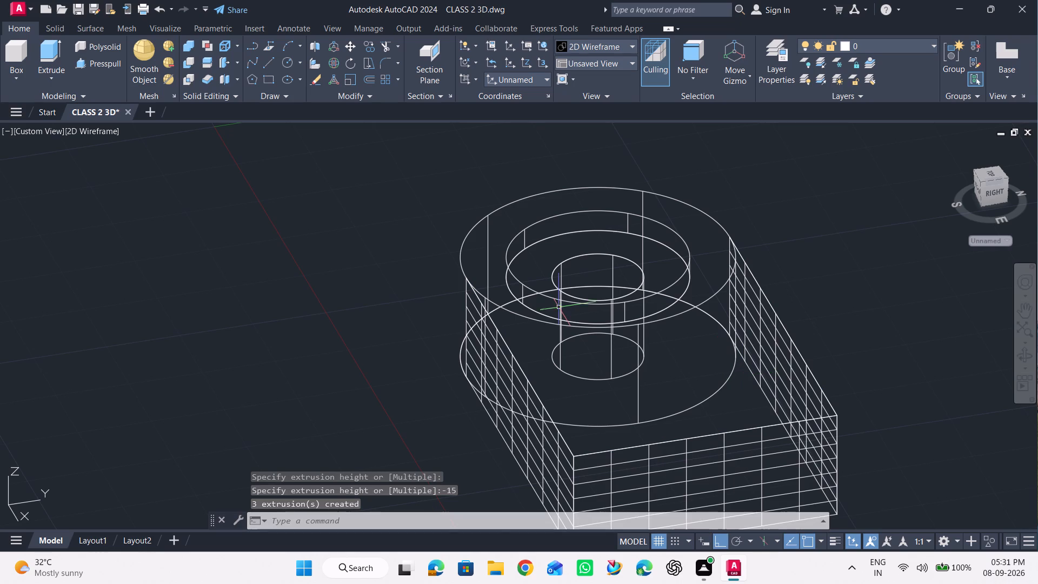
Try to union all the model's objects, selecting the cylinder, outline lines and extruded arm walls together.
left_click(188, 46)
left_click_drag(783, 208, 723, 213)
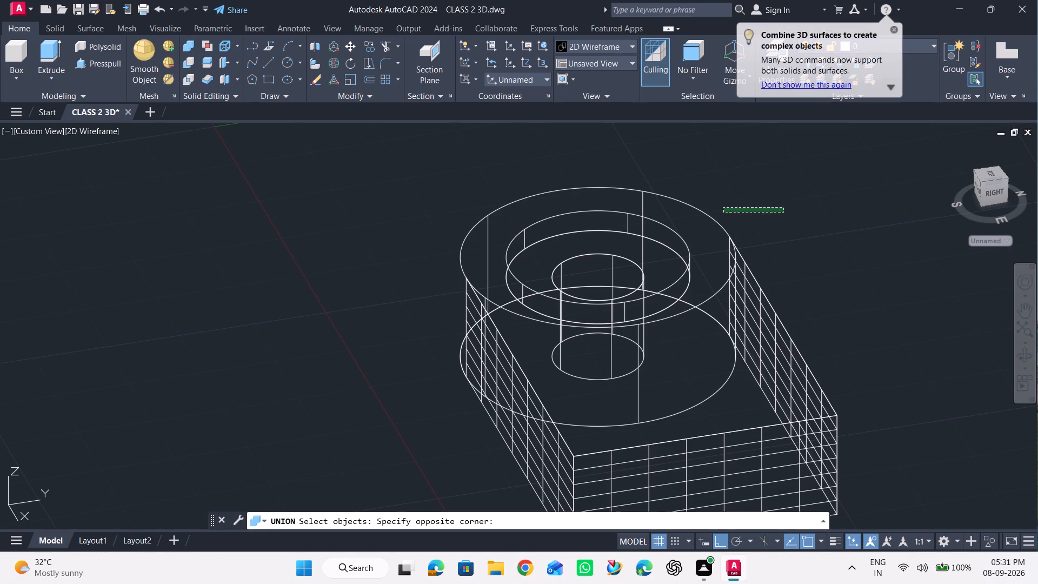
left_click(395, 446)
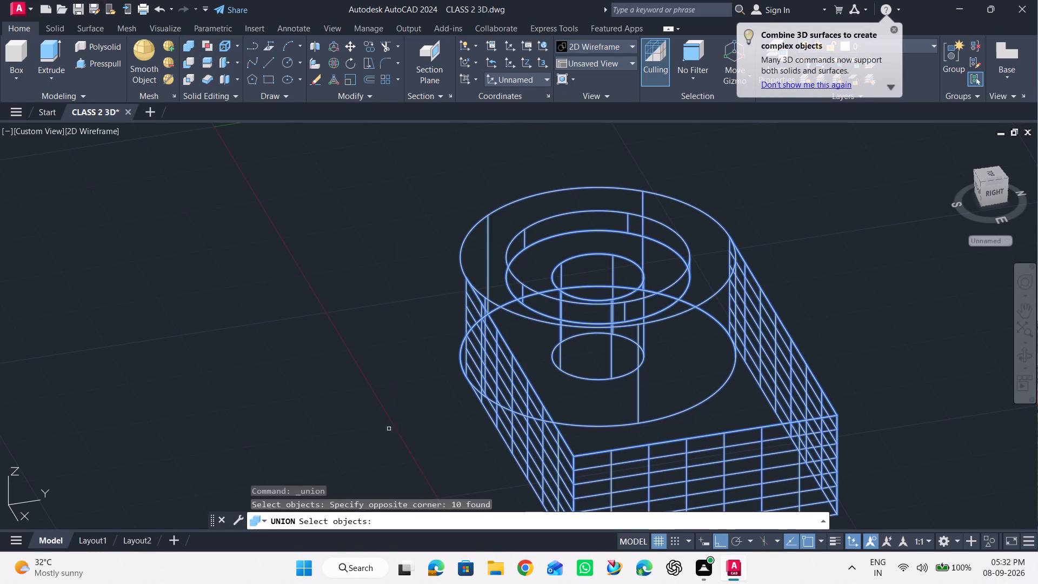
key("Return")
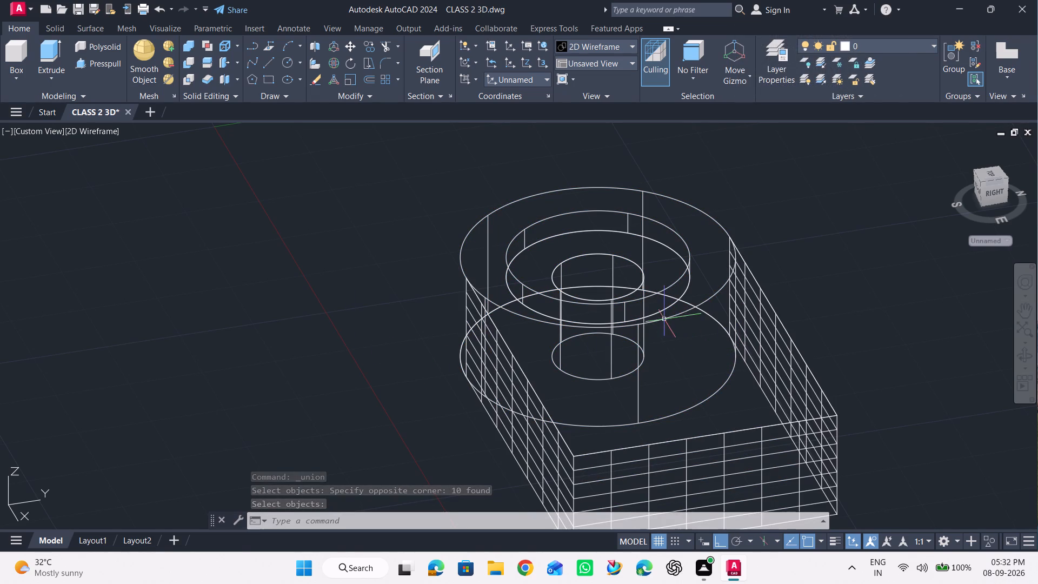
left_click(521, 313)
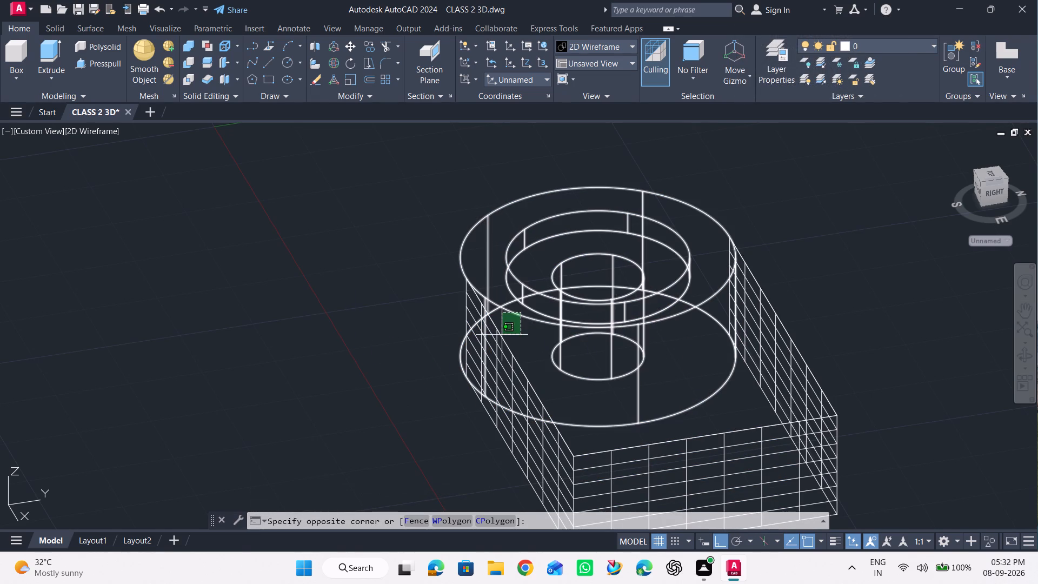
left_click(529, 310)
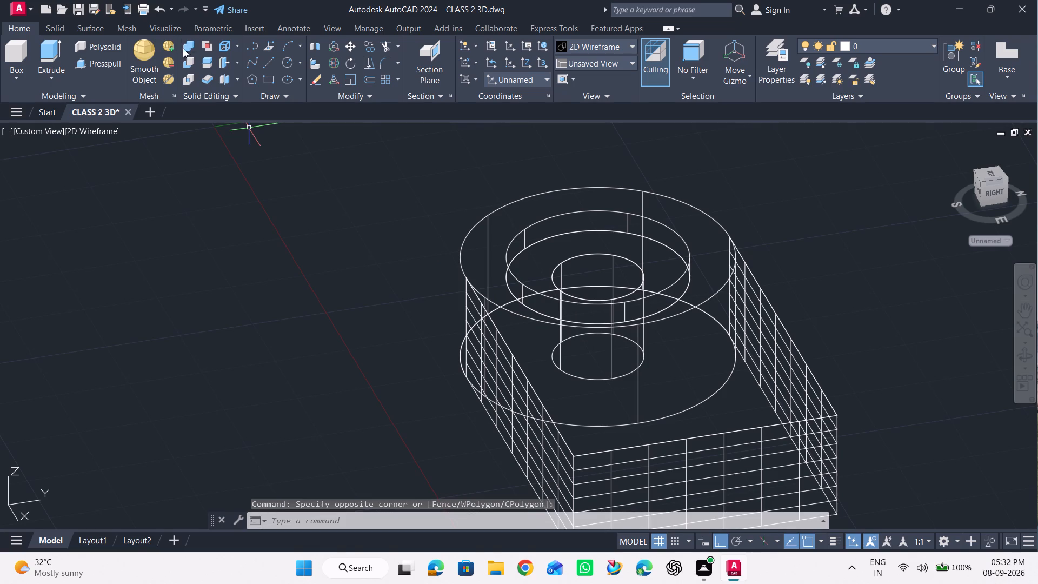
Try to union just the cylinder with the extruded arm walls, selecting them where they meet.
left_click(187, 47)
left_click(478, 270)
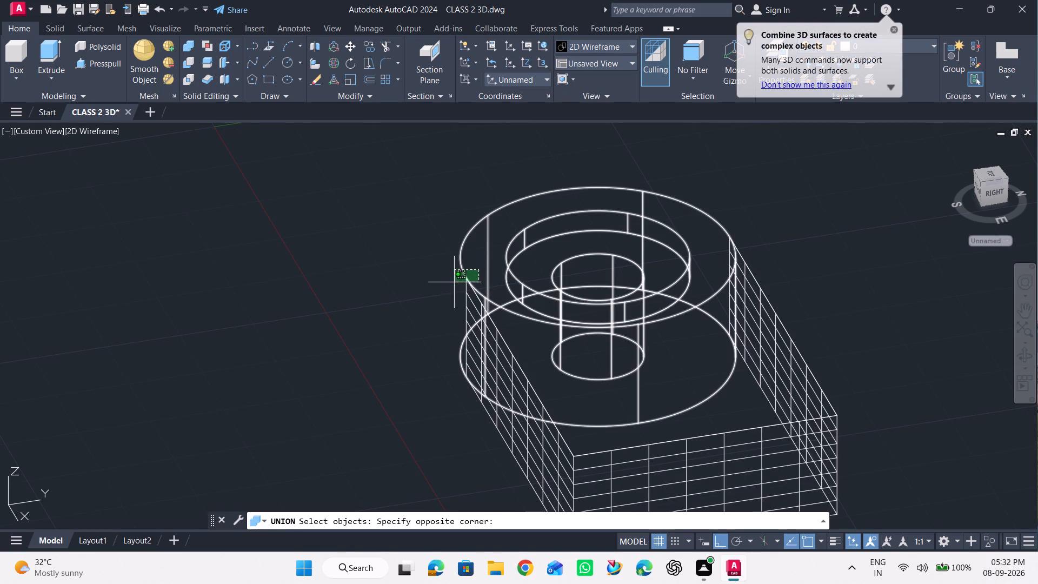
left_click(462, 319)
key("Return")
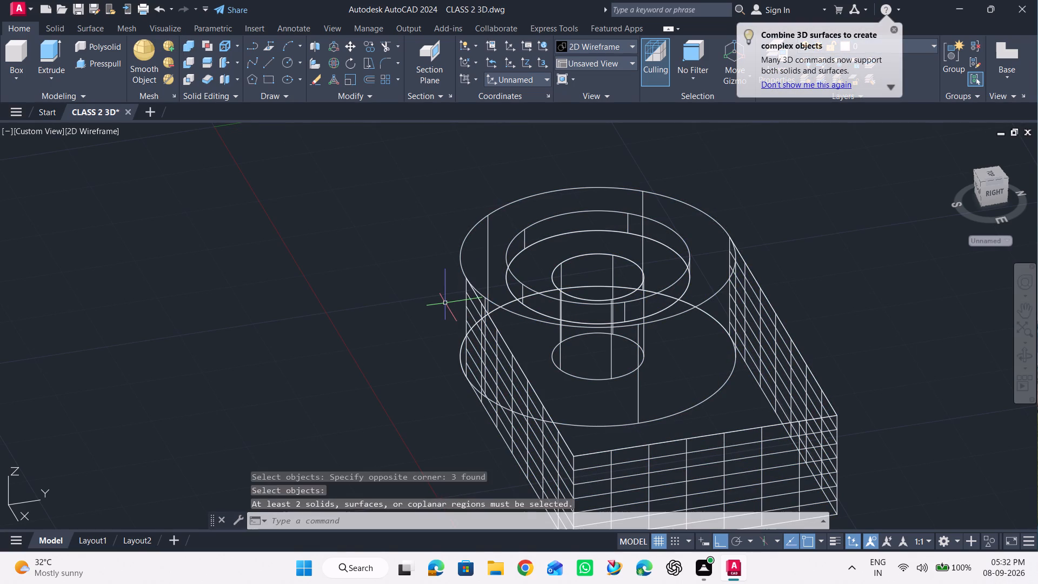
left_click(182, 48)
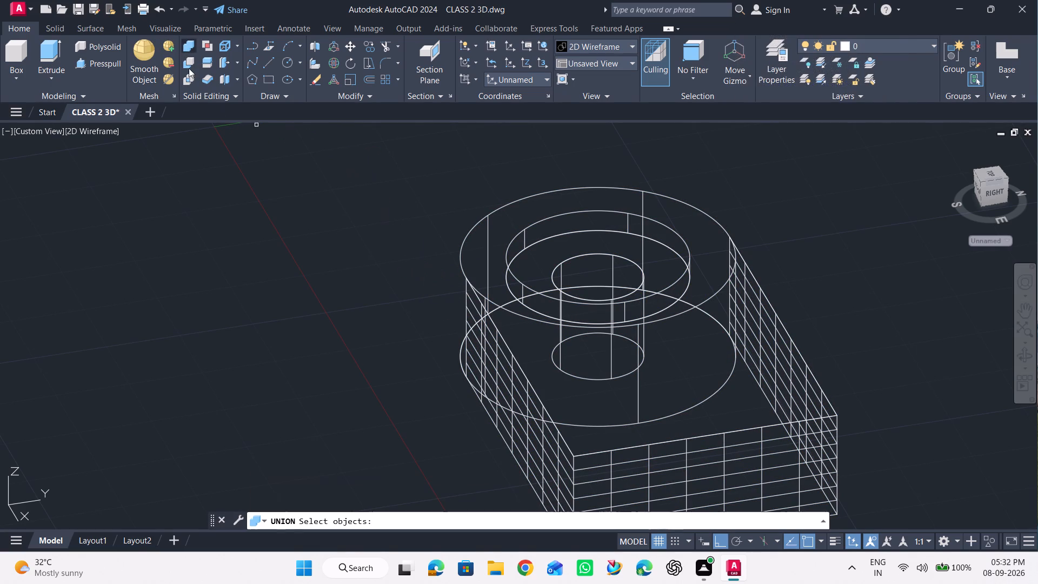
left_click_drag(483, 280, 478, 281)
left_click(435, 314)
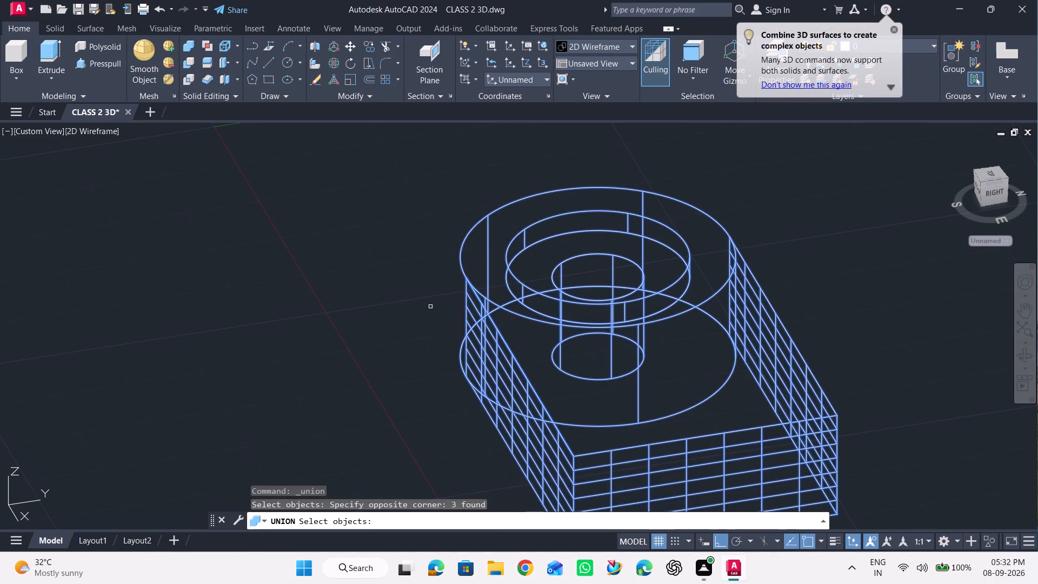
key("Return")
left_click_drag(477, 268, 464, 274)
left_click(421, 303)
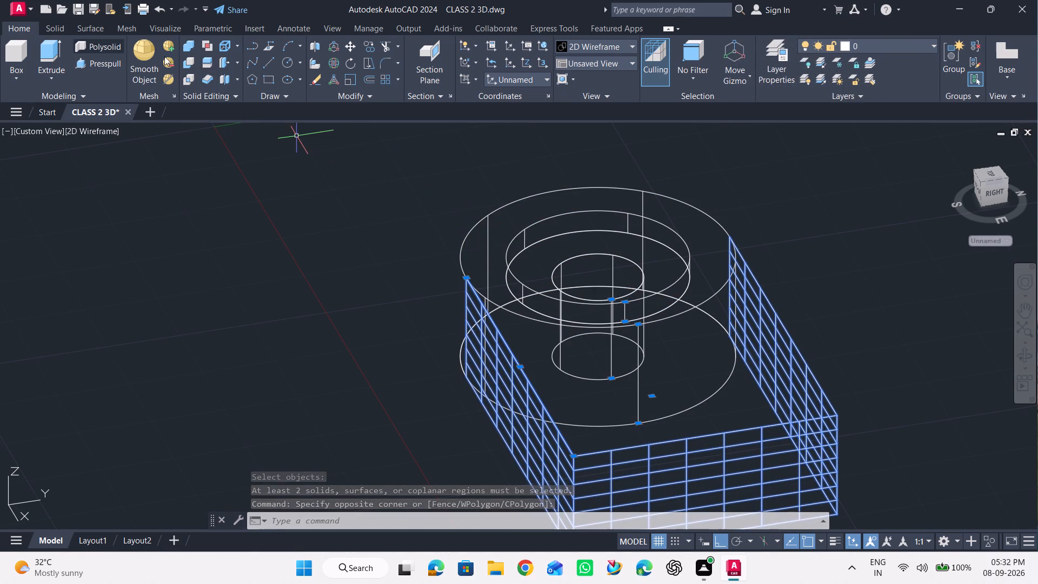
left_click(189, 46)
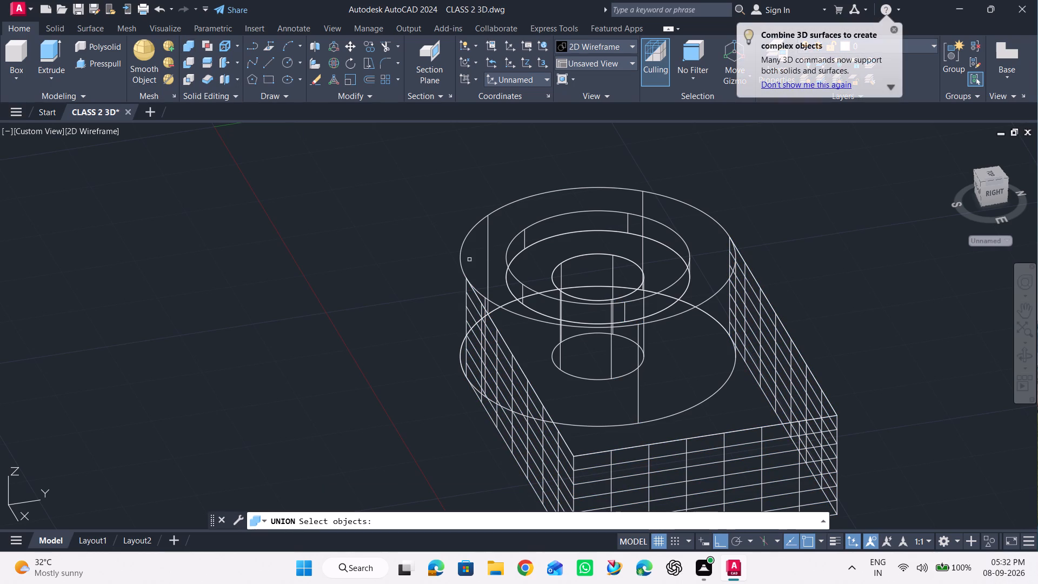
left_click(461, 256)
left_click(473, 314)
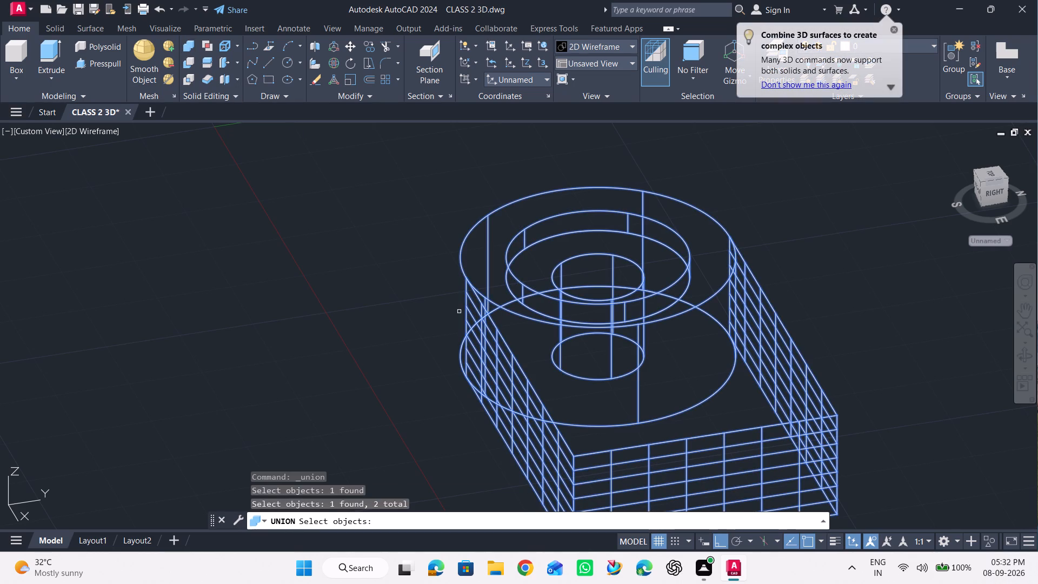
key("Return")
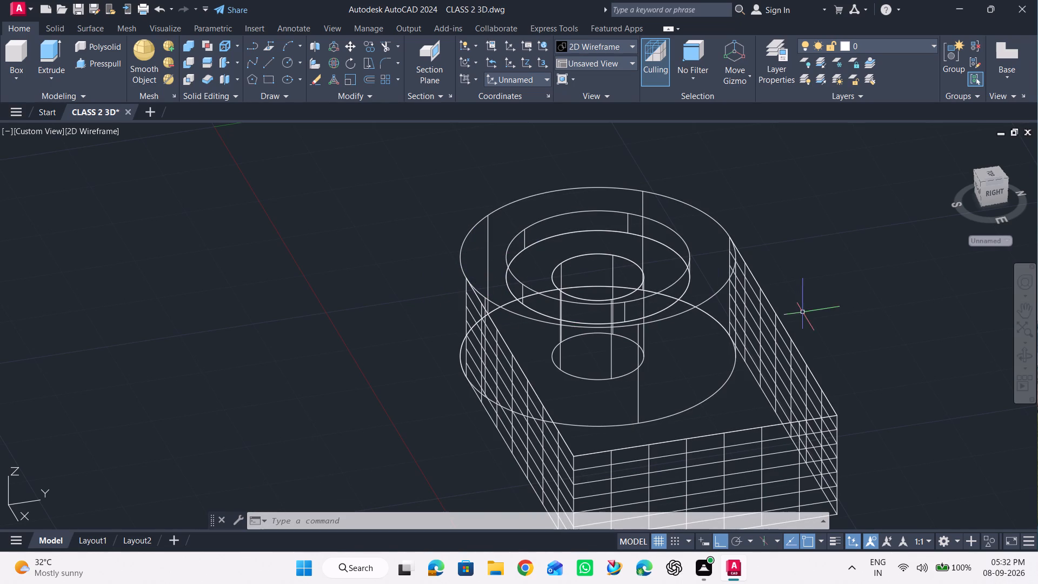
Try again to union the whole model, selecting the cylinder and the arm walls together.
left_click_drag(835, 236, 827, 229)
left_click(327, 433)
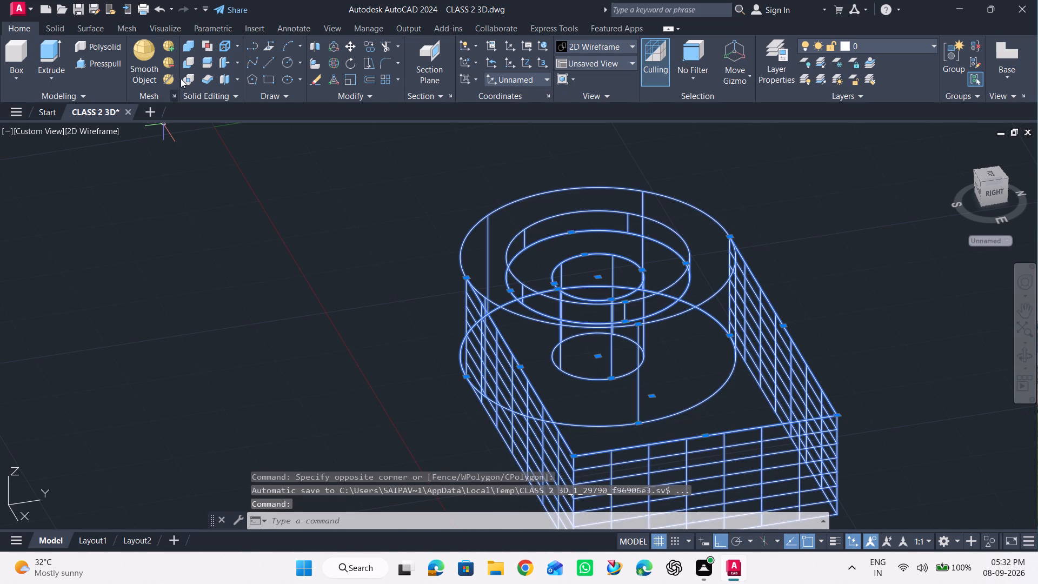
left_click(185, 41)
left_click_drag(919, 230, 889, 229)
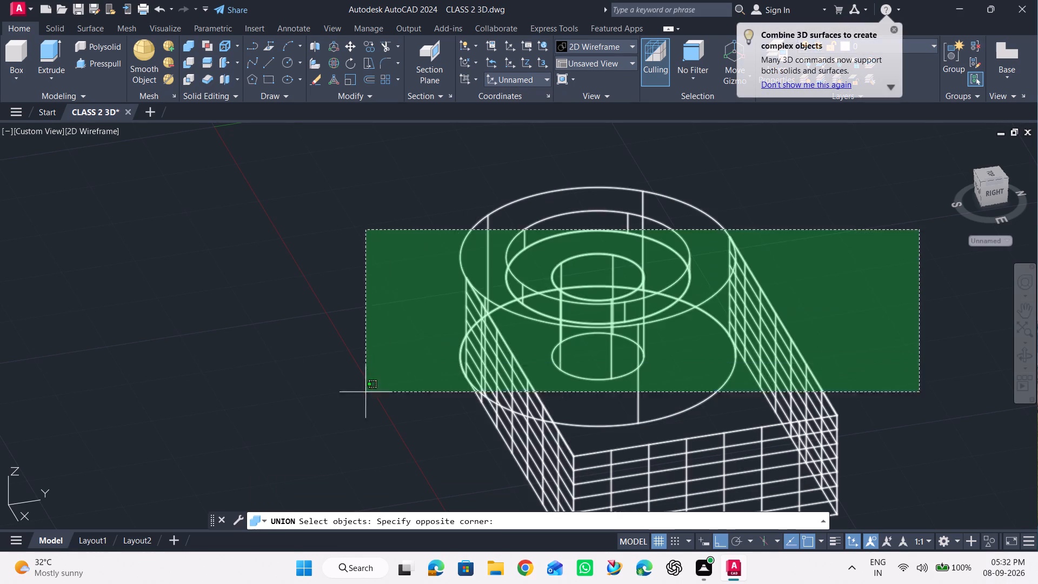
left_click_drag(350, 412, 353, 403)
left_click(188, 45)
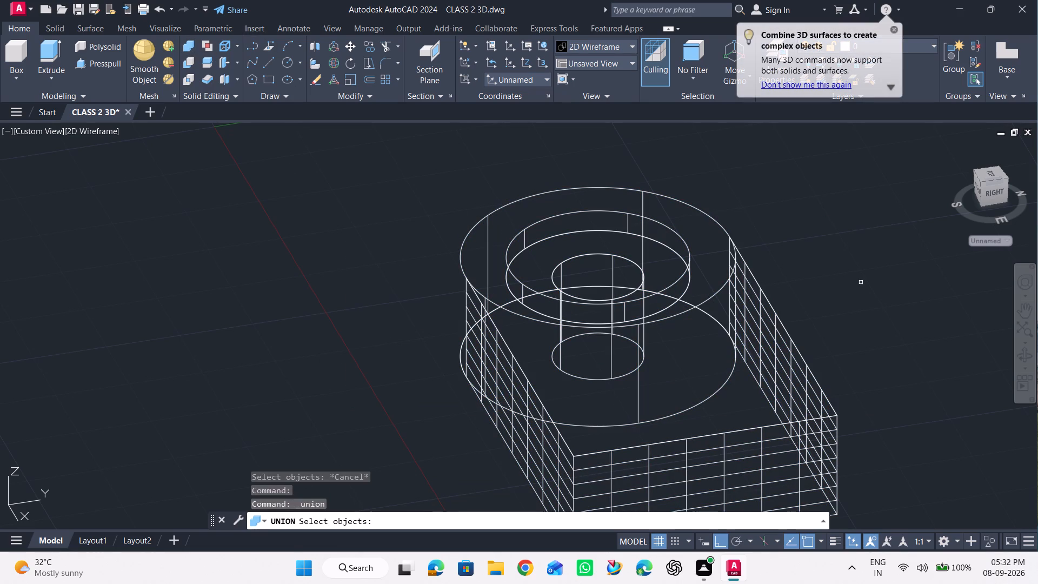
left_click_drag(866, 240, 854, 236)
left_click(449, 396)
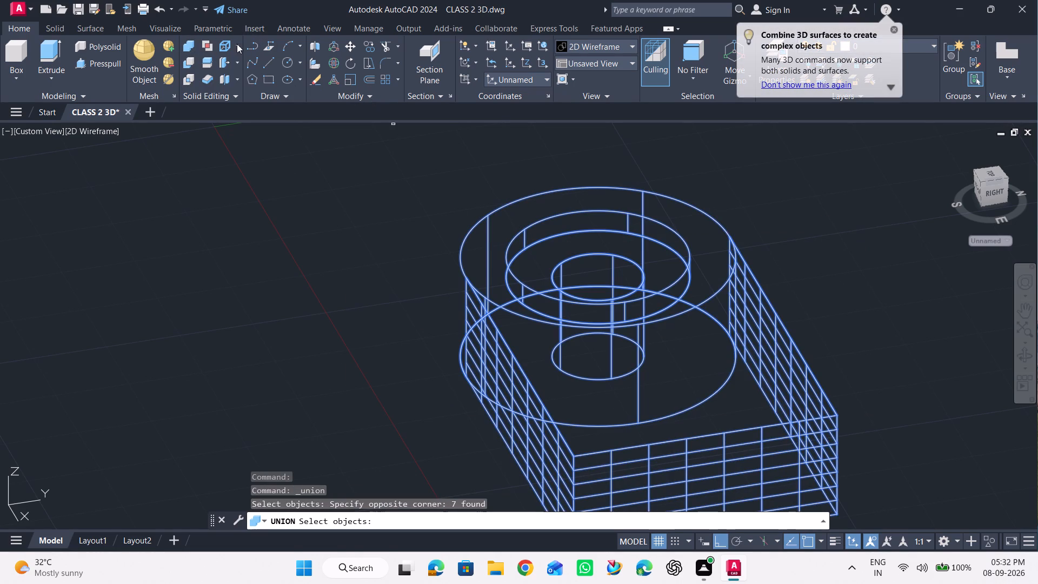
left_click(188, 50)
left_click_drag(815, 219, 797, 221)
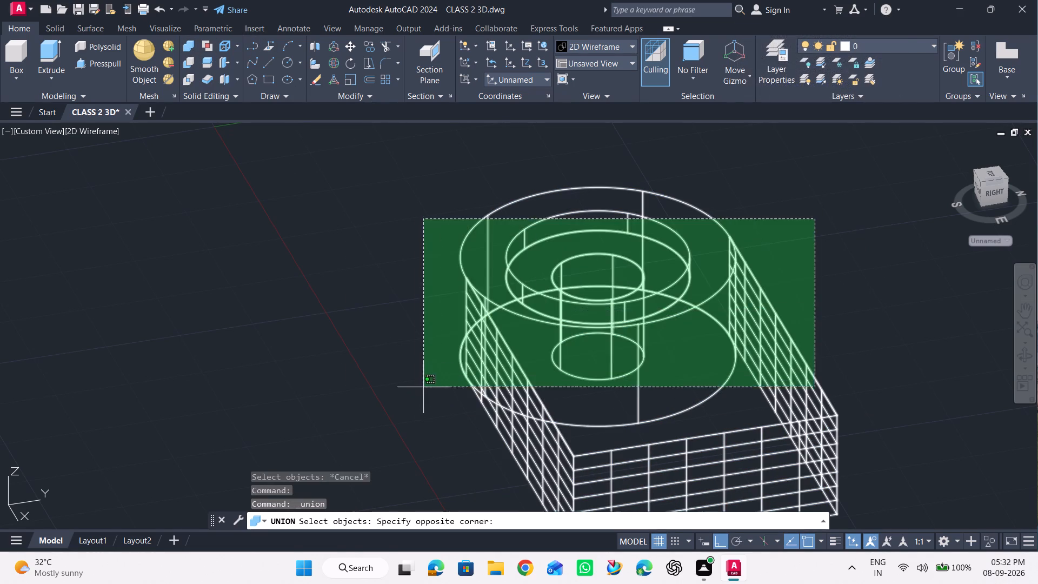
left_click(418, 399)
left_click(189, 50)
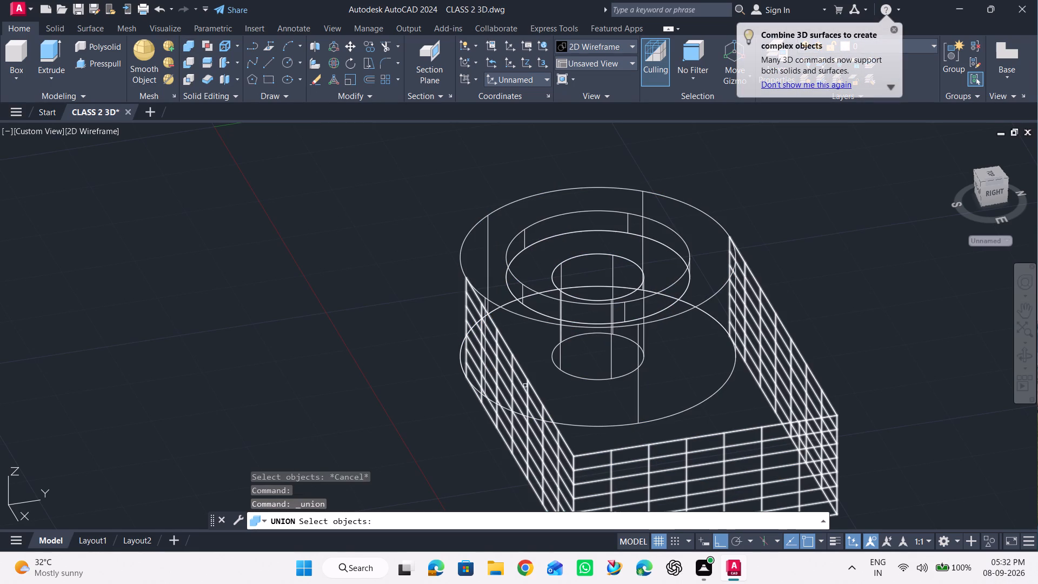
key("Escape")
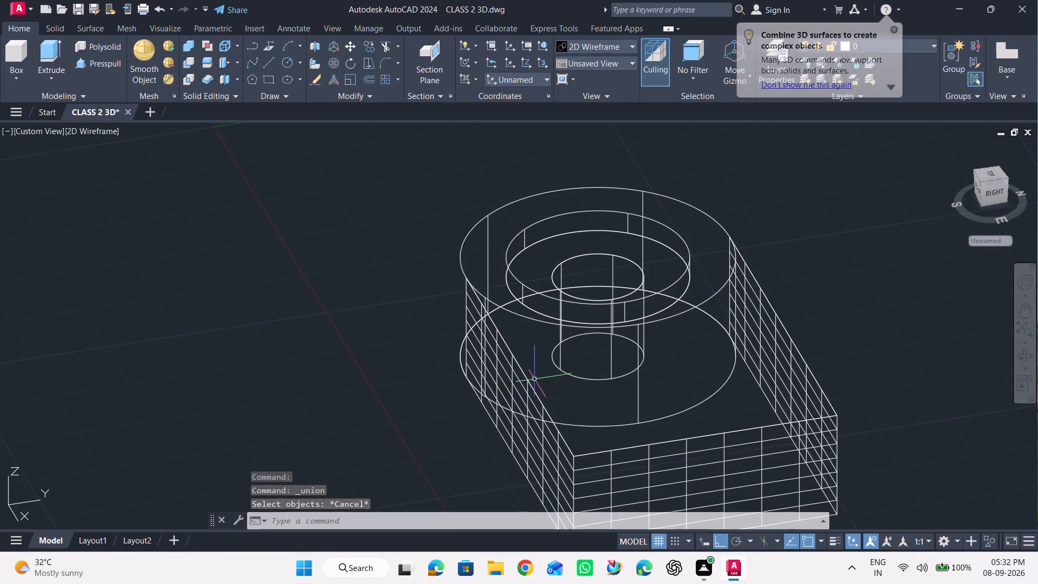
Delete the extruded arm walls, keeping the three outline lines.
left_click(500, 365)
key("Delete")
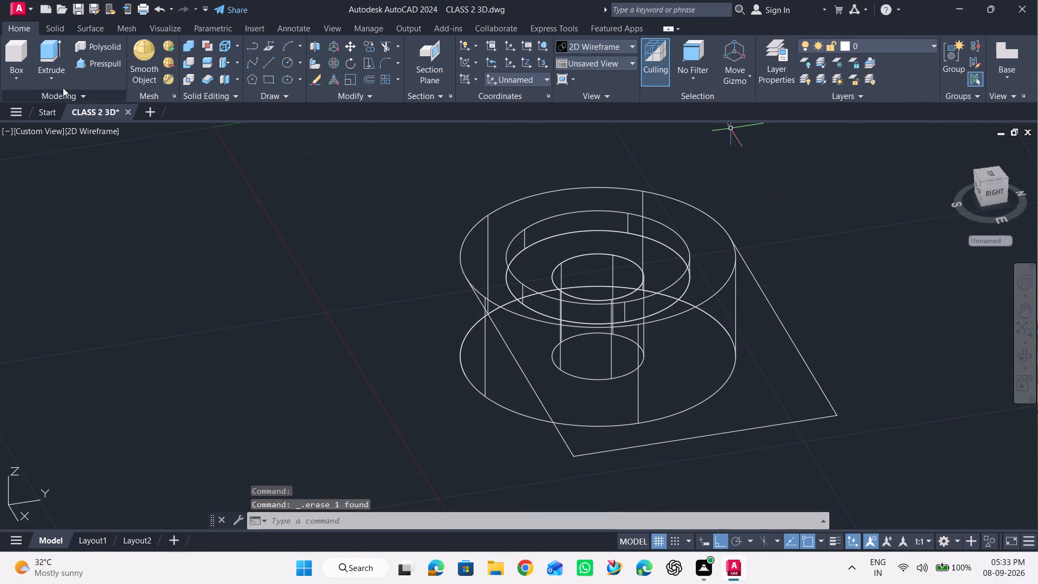
Create a box from the arm outline's outer south corner to the cylinder top's north quadrant, with height -15.
left_click(12, 56)
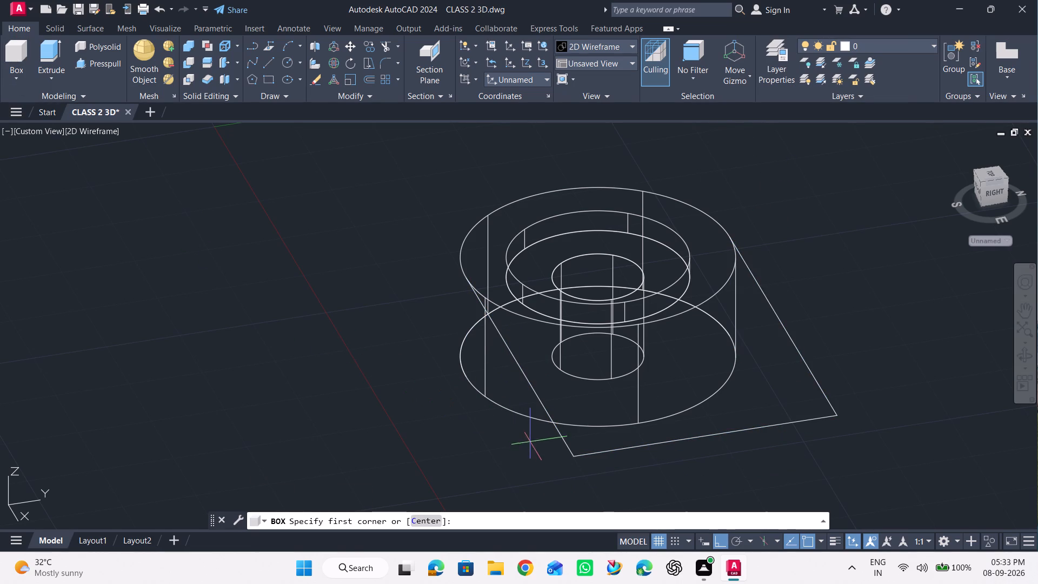
left_click(573, 456)
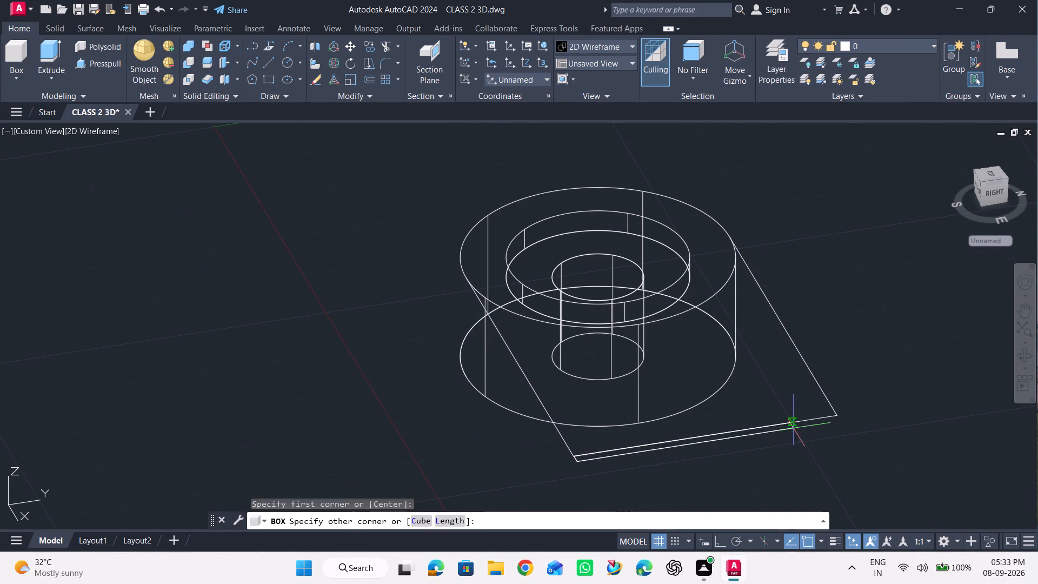
left_click(834, 416)
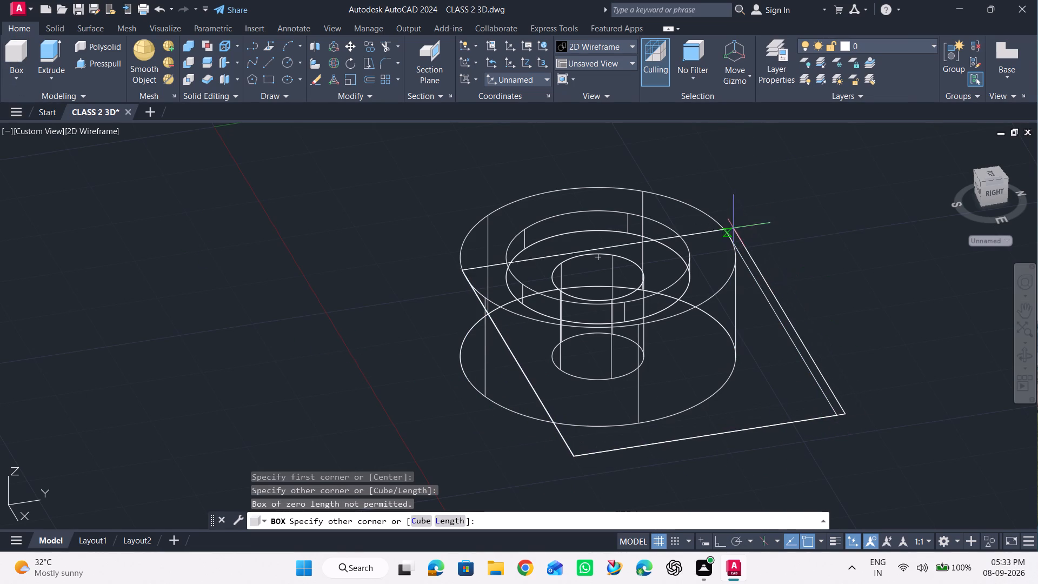
left_click(733, 238)
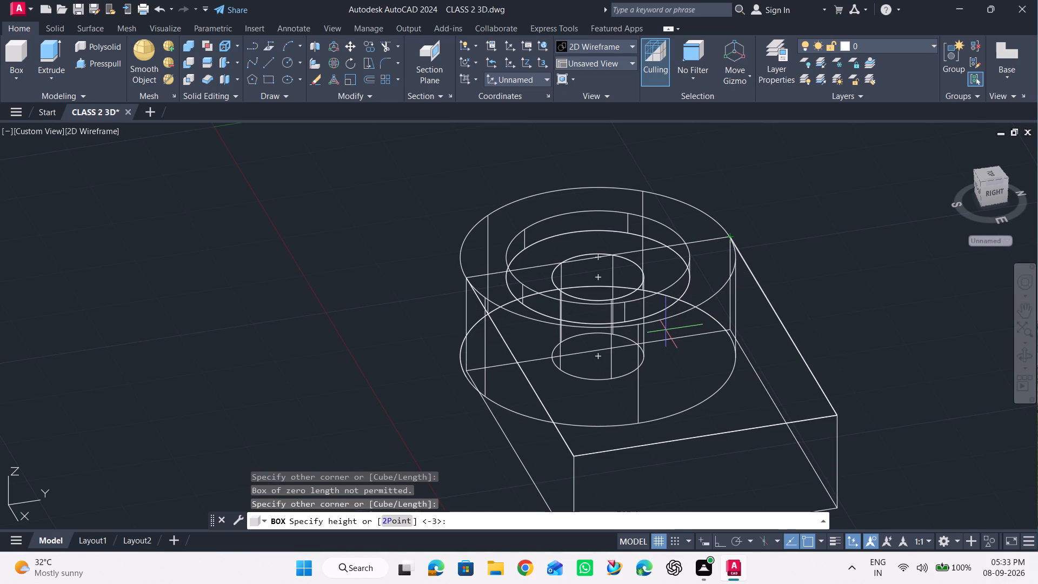
type("-15")
key("Return")
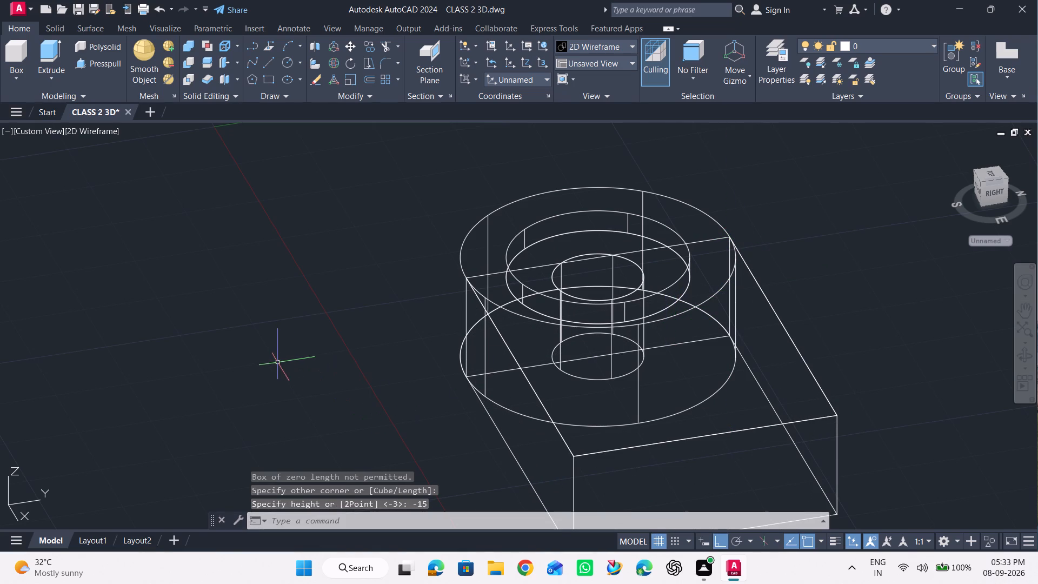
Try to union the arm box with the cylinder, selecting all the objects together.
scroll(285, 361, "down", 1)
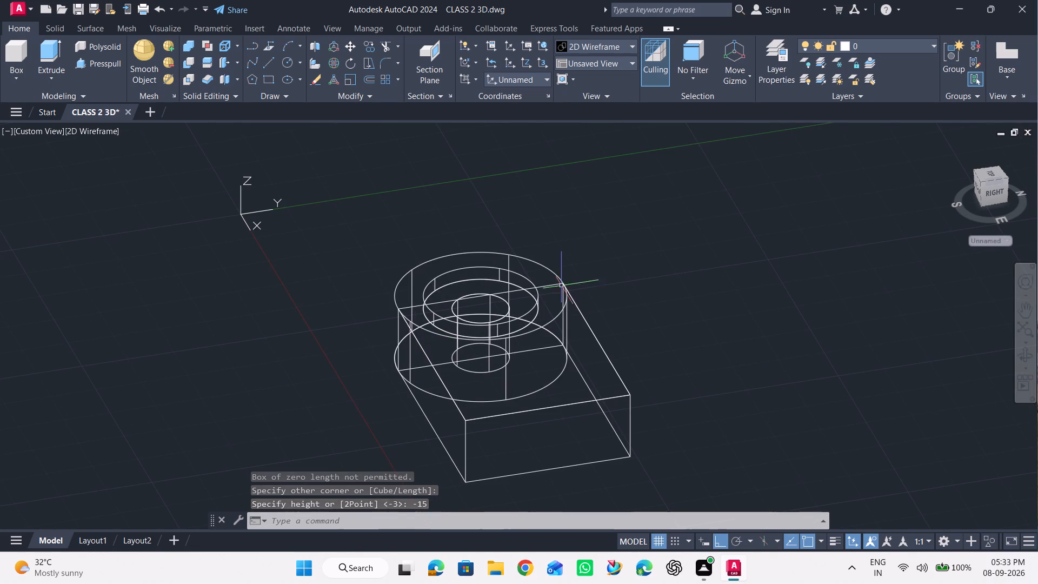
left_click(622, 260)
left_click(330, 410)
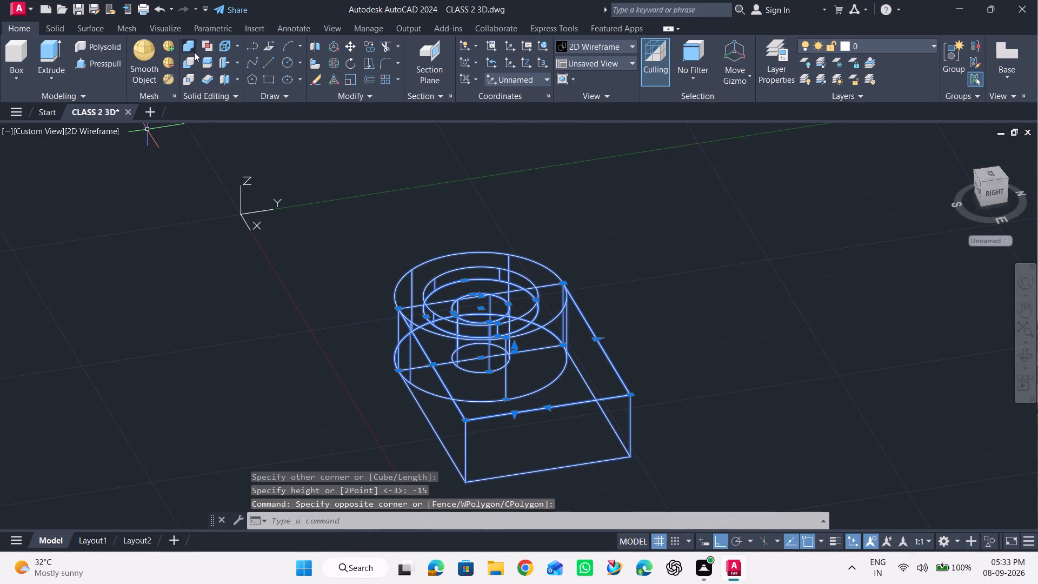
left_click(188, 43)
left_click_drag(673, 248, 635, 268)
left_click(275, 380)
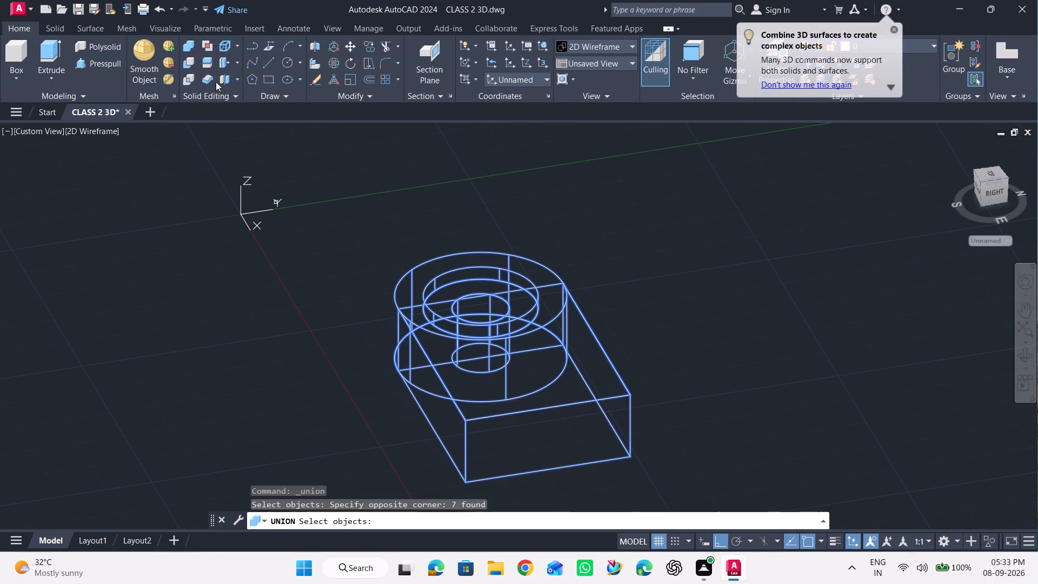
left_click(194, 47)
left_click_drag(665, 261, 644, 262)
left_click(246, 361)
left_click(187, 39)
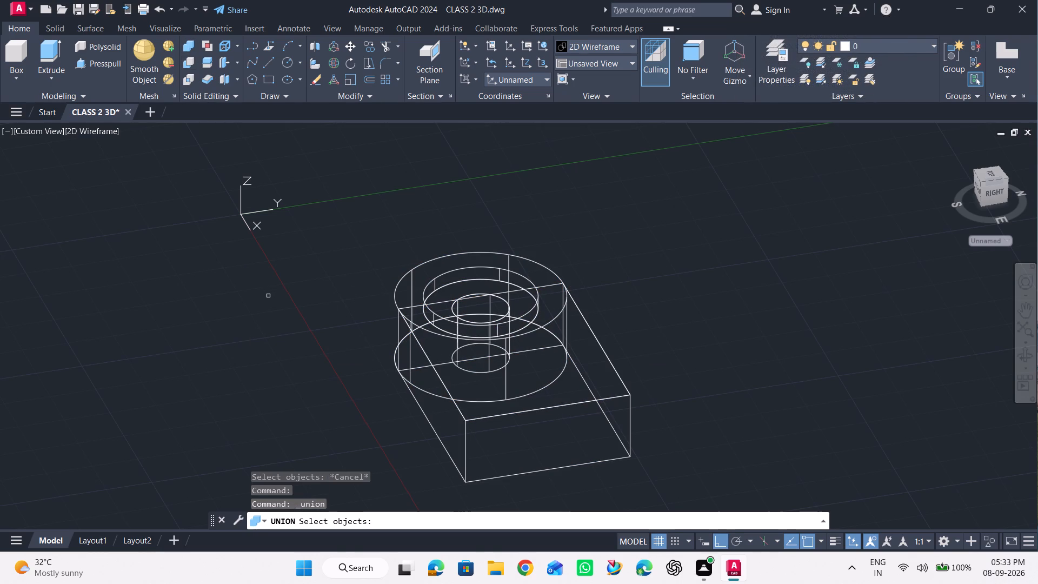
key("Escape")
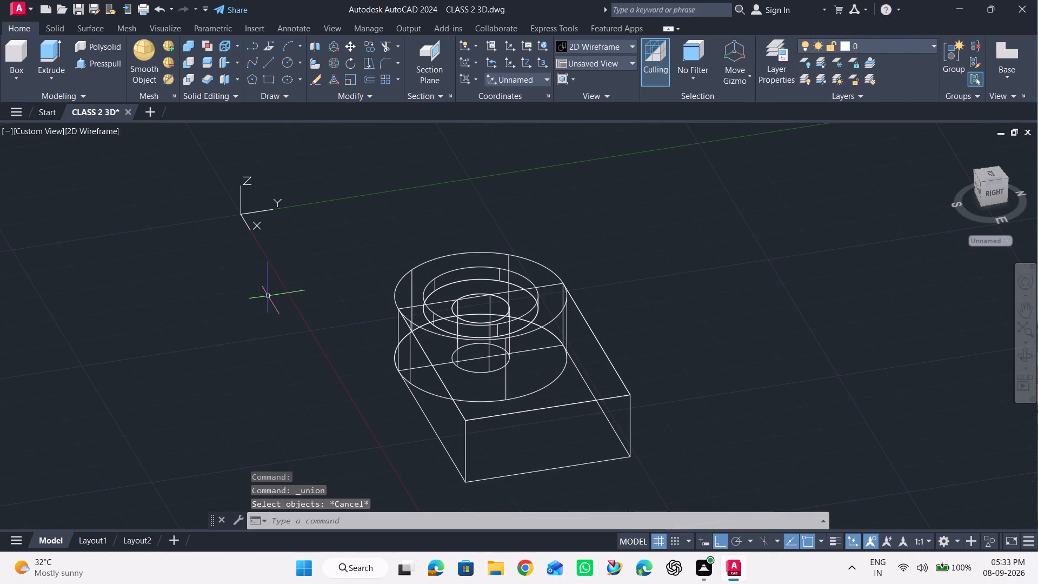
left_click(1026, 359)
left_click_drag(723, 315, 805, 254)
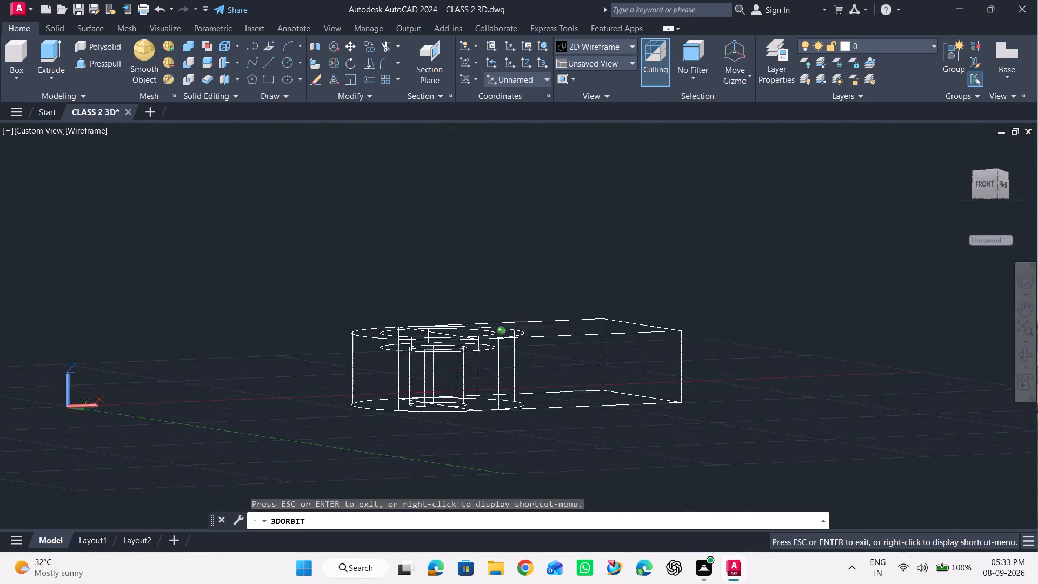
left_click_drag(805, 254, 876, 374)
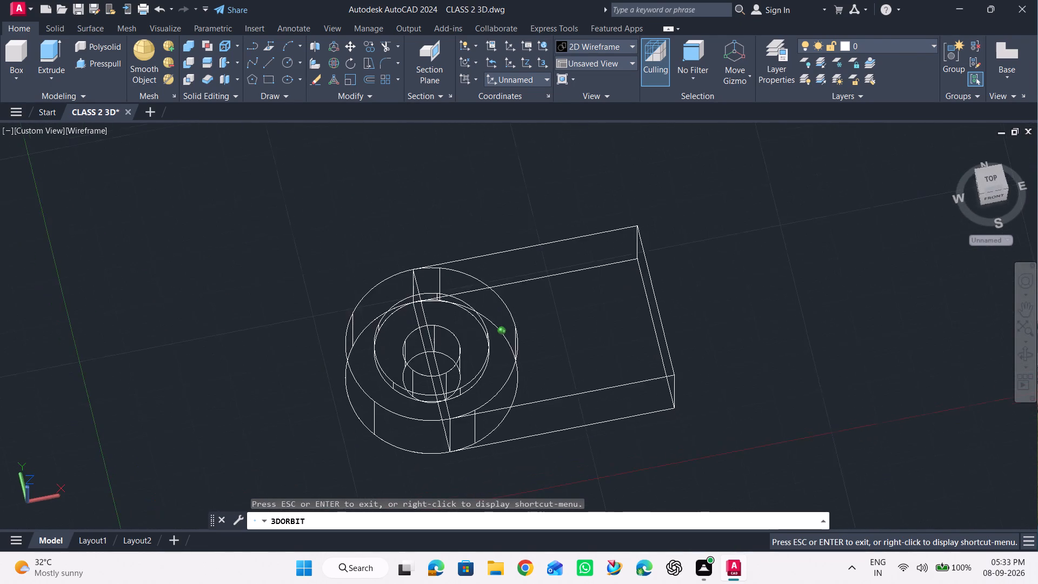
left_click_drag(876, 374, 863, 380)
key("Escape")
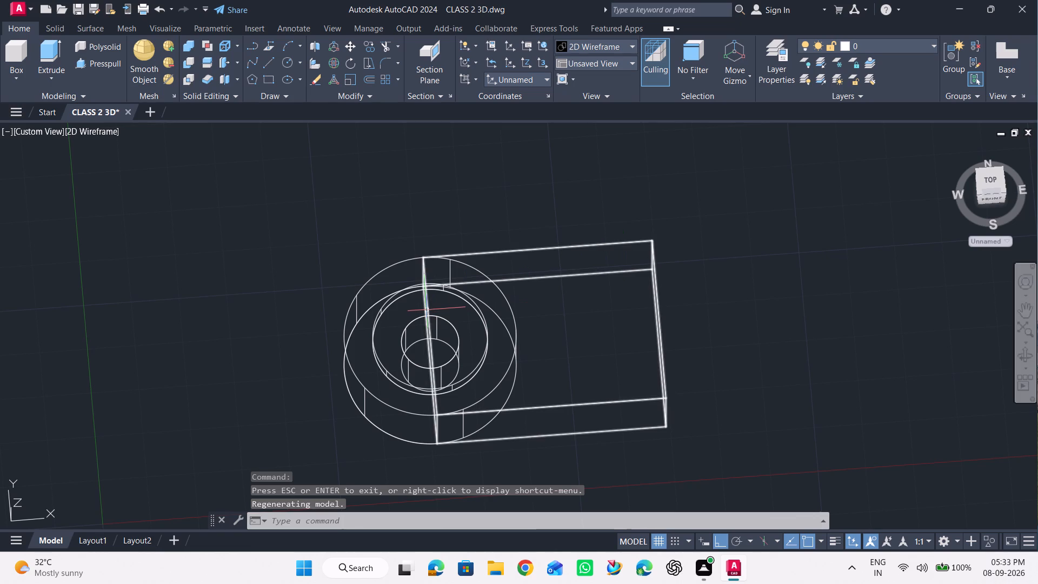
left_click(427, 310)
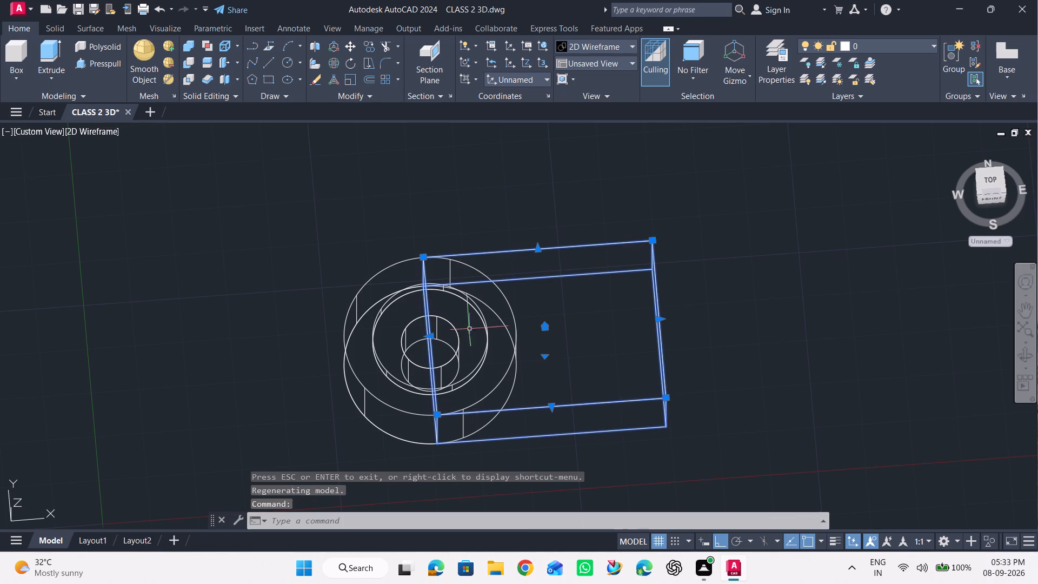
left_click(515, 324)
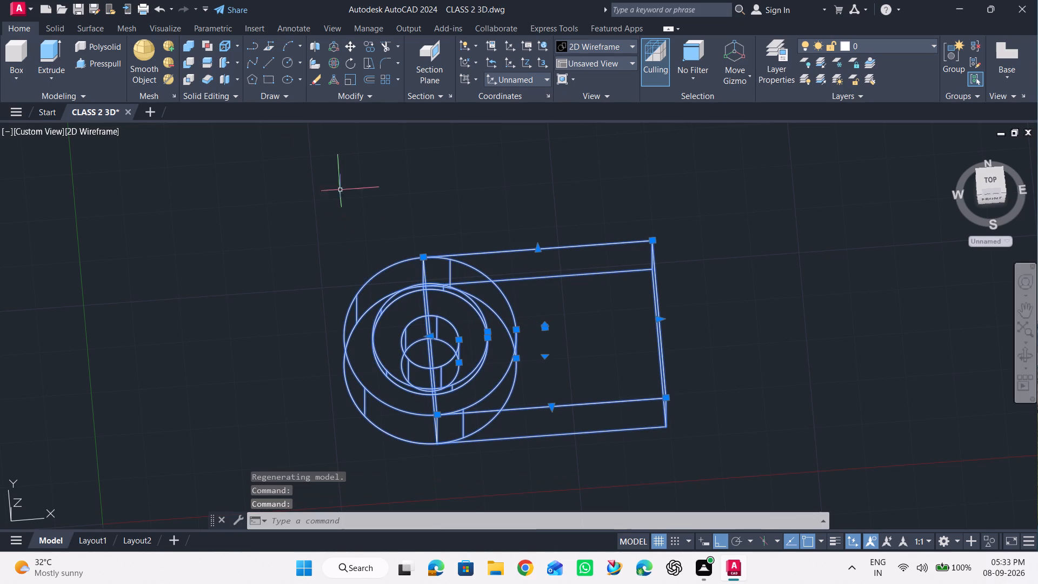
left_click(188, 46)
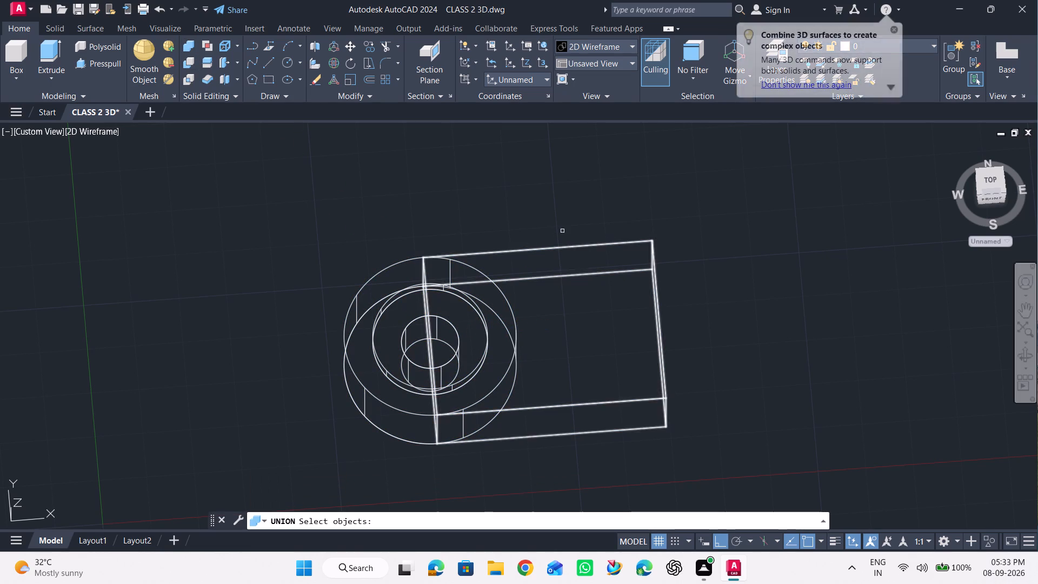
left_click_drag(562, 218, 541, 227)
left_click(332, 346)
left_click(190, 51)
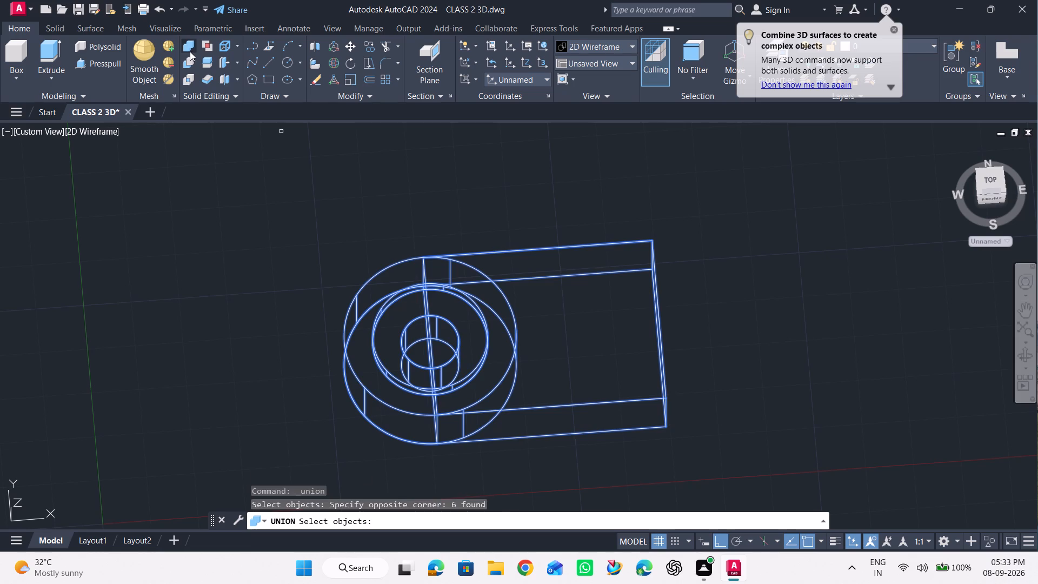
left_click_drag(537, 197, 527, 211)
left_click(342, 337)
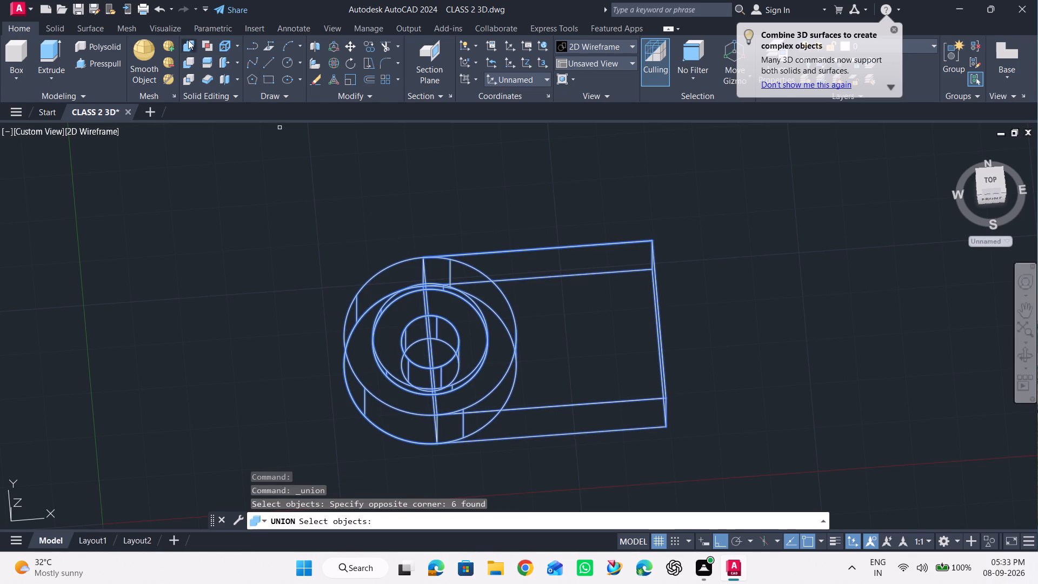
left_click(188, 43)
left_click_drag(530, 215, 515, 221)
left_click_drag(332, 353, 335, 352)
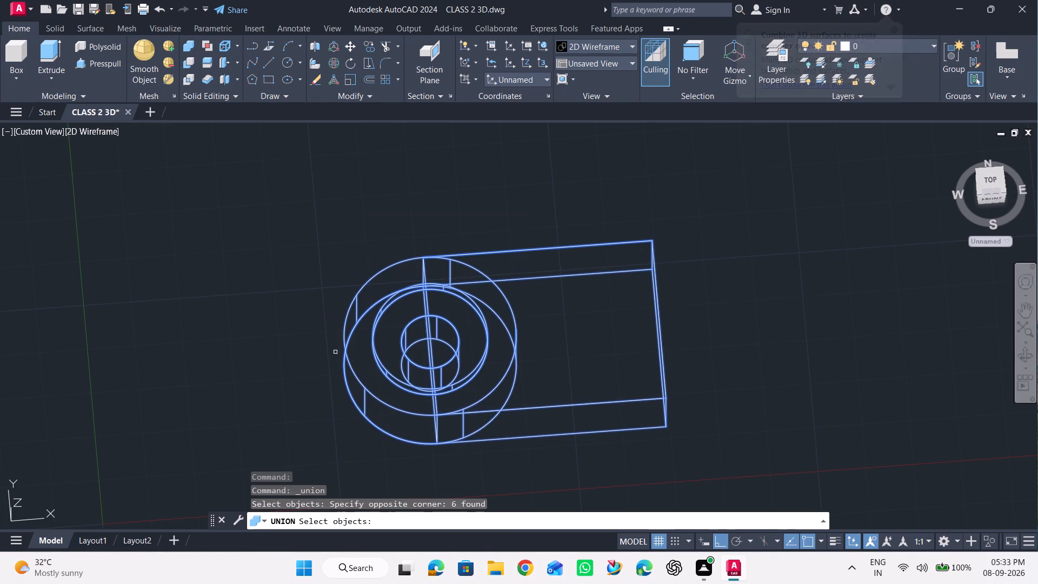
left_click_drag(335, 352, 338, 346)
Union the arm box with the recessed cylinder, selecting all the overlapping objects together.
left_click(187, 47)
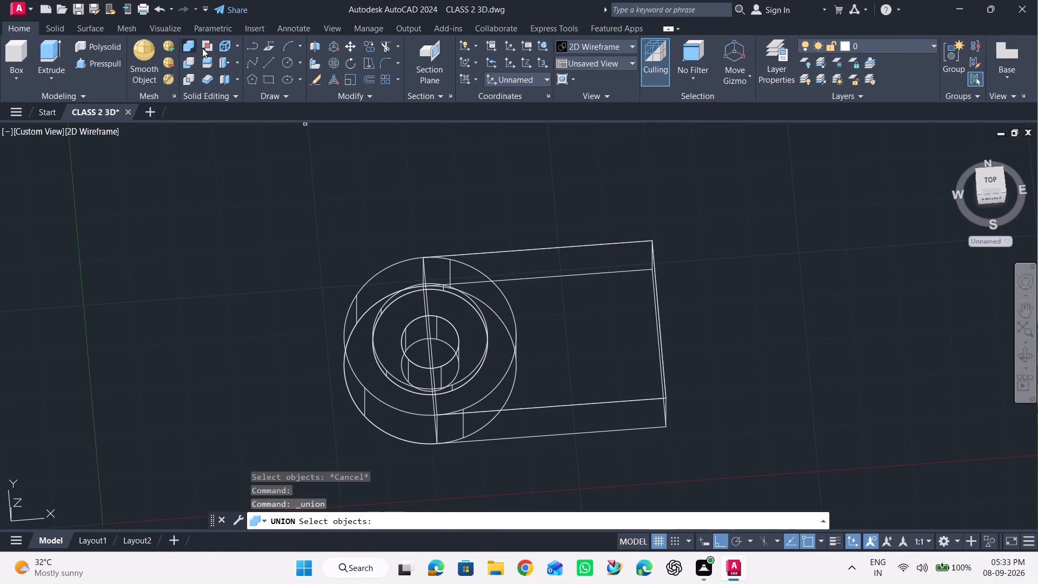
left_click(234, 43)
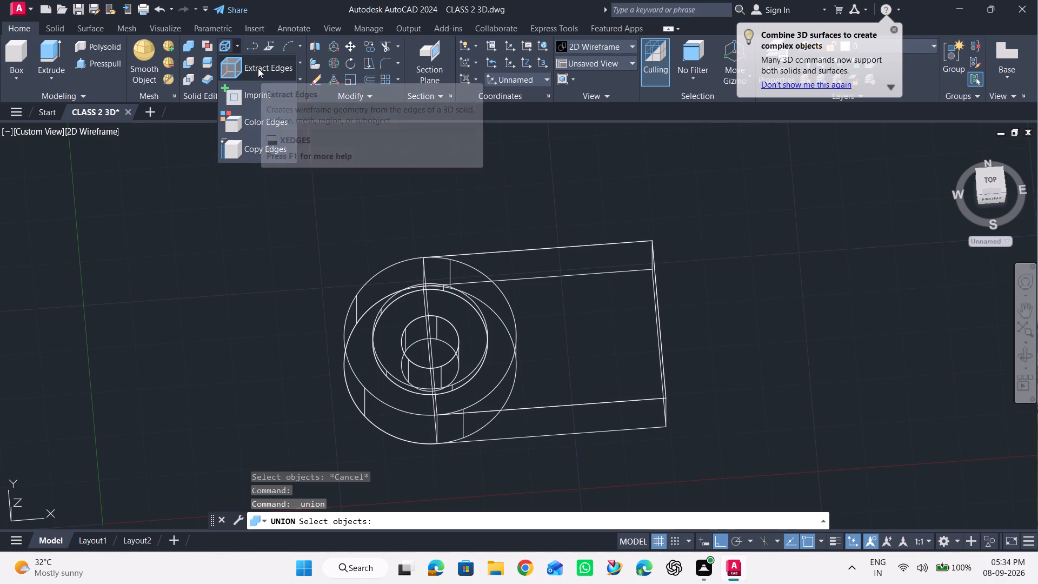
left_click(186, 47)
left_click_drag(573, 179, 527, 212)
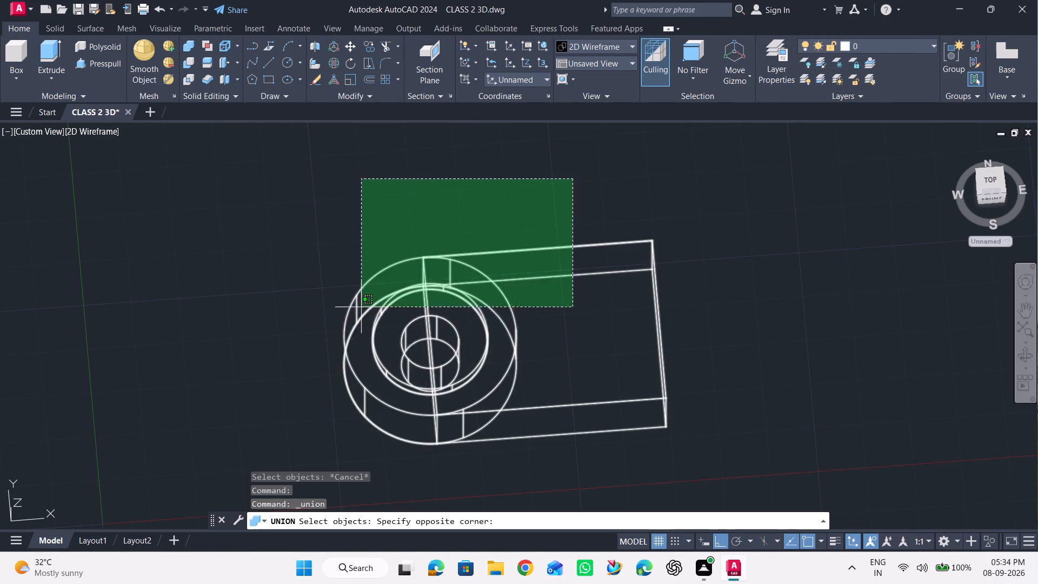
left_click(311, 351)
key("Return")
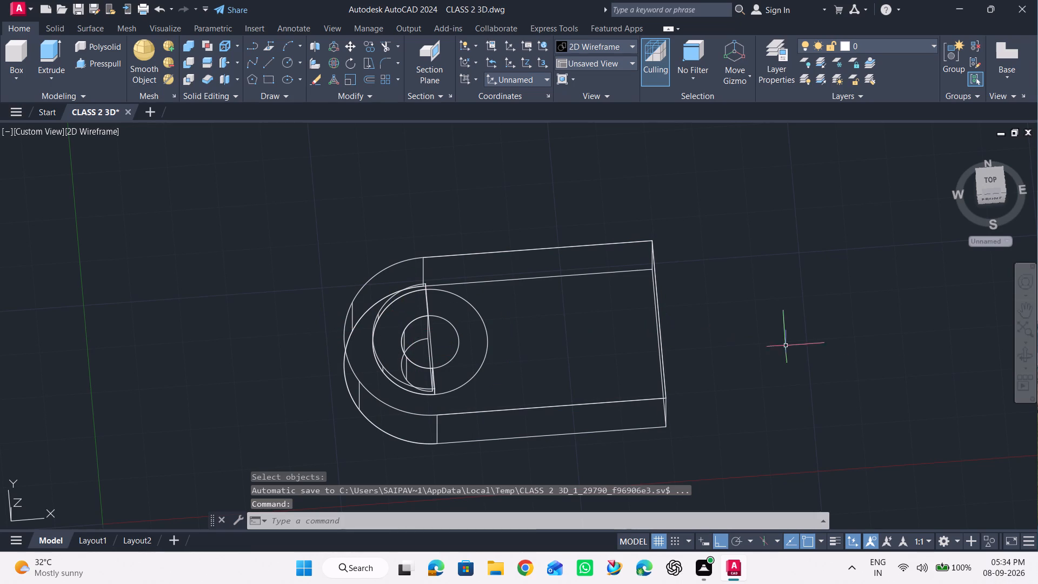
Examine the unioned part's recess and through hole from several viewing angles.
left_click(1033, 355)
left_click_drag(688, 348, 680, 244)
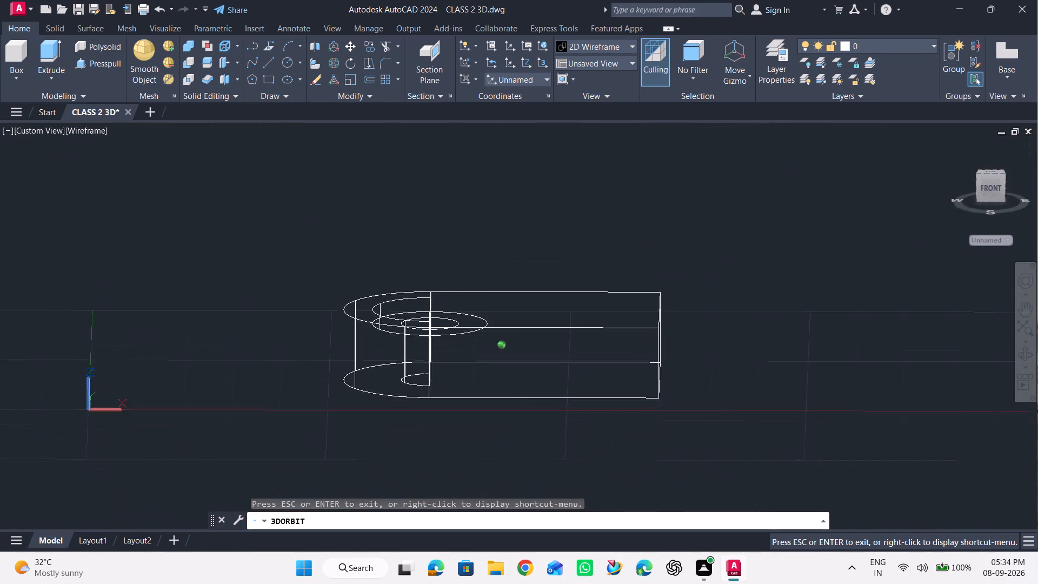
left_click_drag(680, 244, 500, 416)
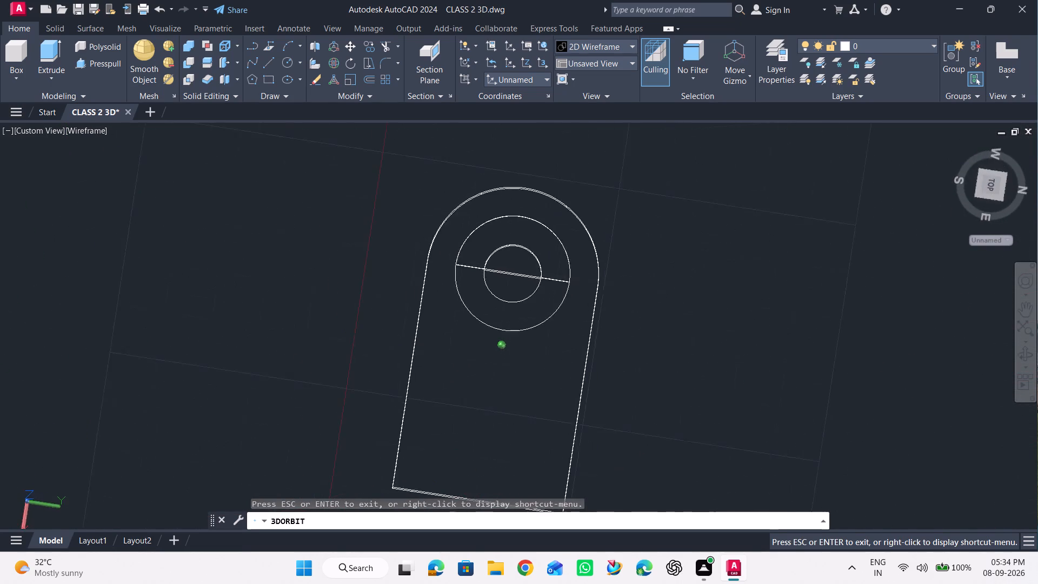
left_click_drag(500, 416, 687, 349)
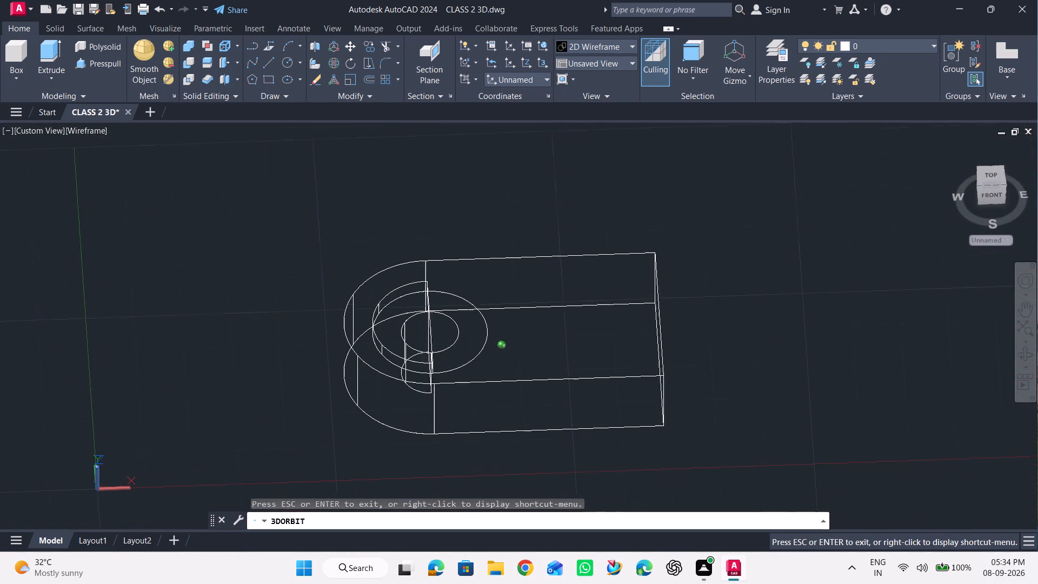
left_click_drag(687, 349, 711, 347)
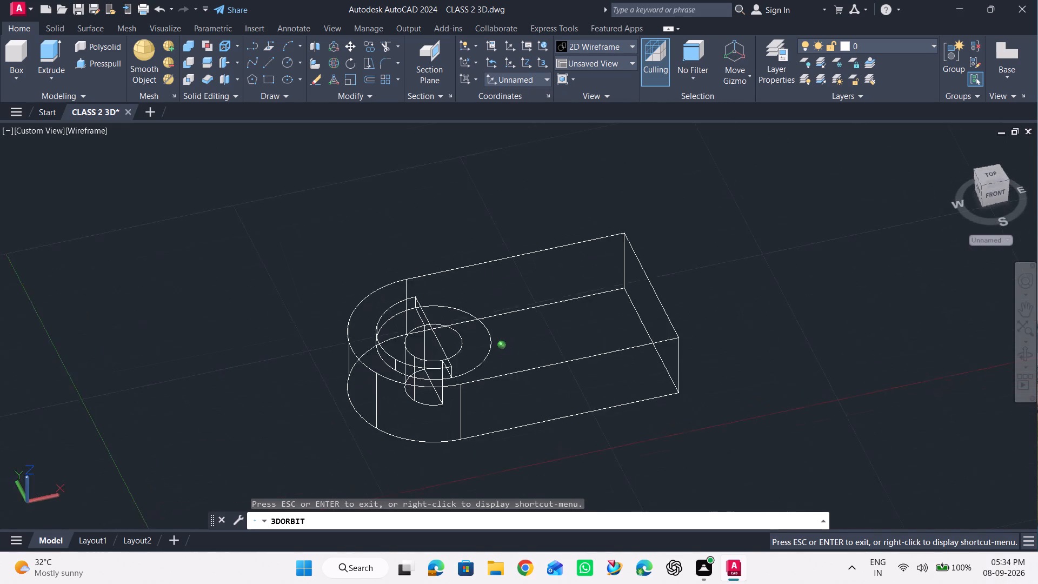
left_click_drag(711, 347, 636, 368)
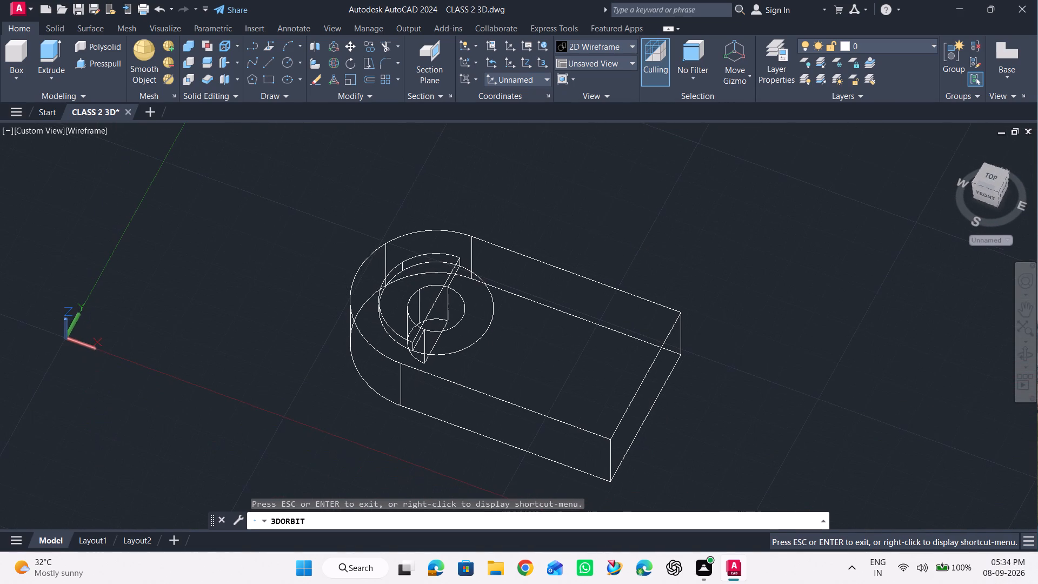
key("Escape")
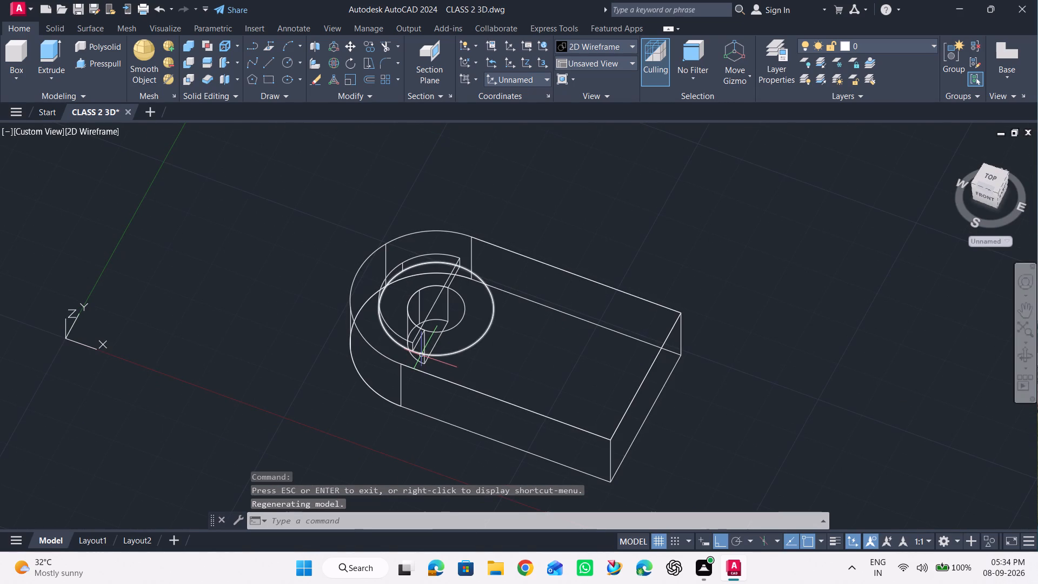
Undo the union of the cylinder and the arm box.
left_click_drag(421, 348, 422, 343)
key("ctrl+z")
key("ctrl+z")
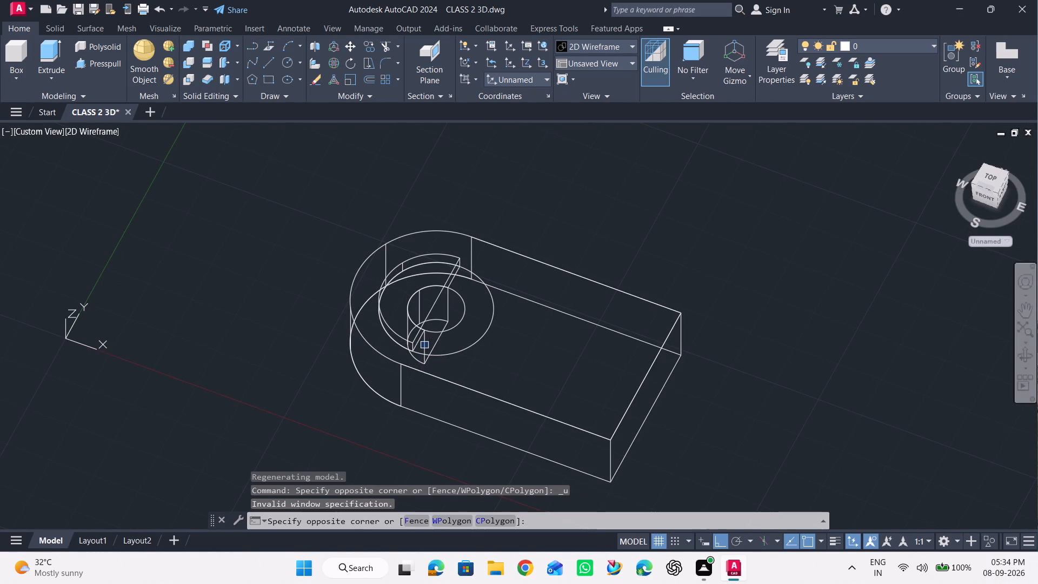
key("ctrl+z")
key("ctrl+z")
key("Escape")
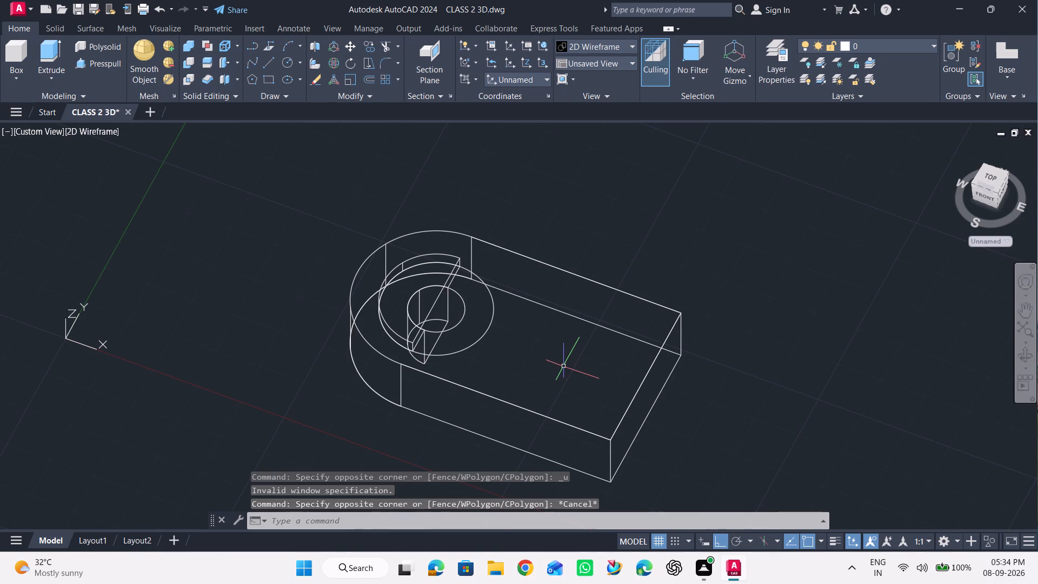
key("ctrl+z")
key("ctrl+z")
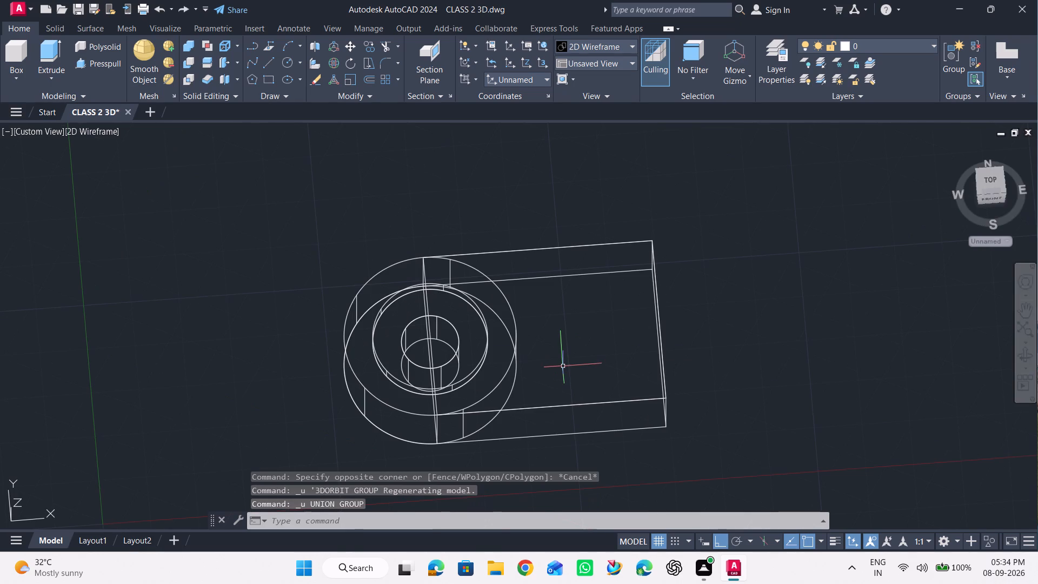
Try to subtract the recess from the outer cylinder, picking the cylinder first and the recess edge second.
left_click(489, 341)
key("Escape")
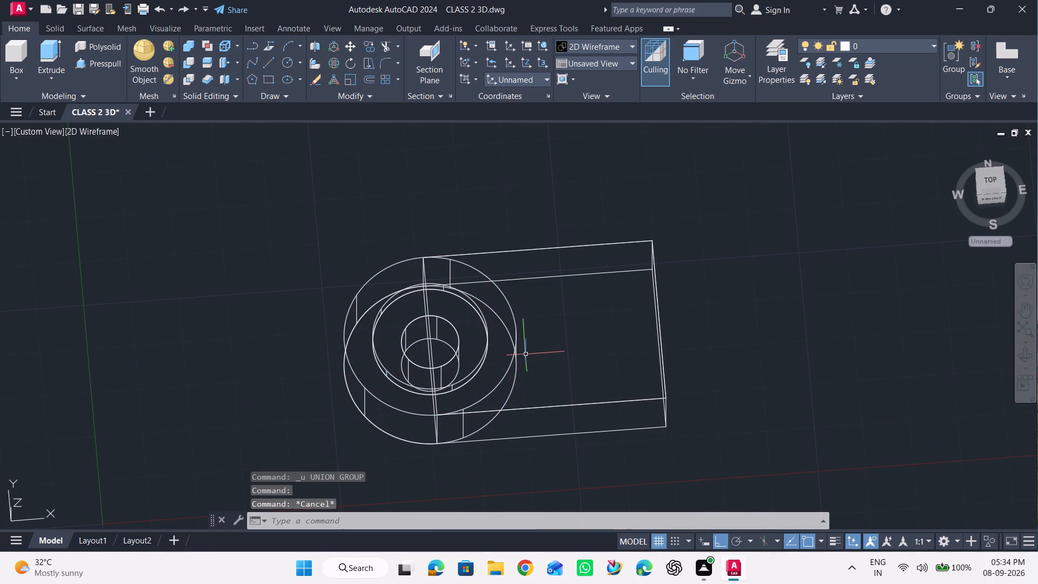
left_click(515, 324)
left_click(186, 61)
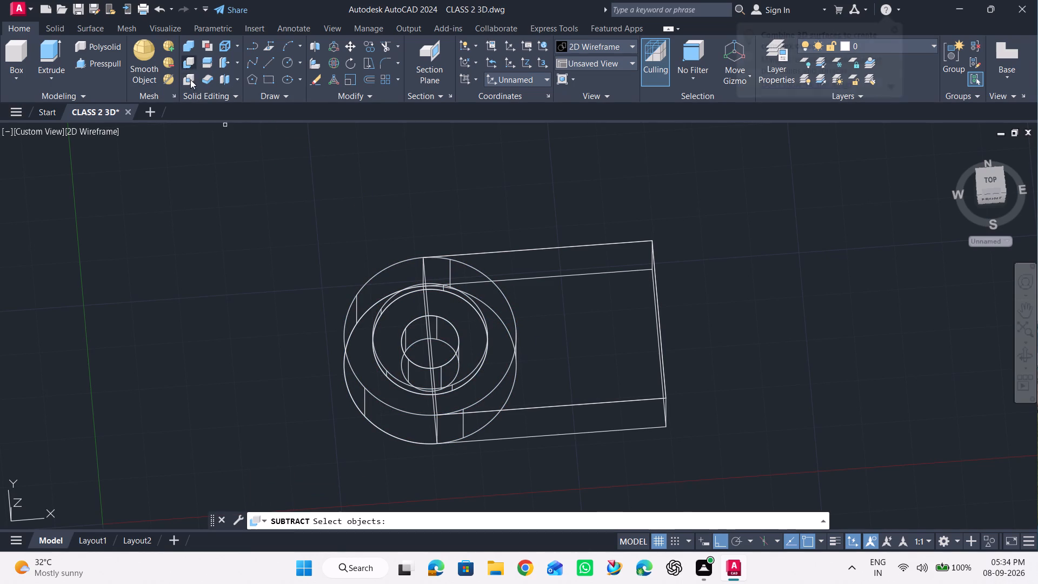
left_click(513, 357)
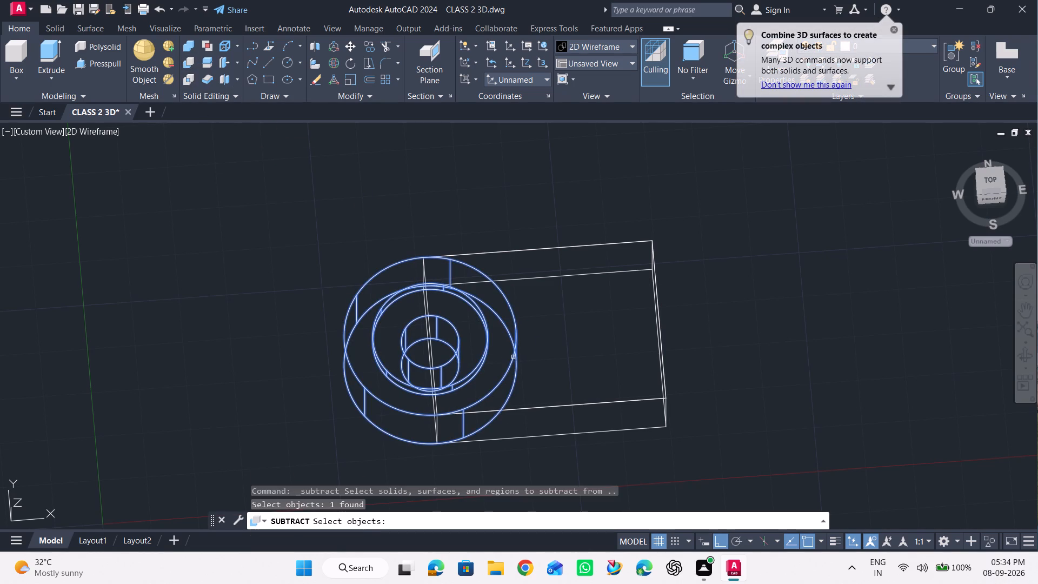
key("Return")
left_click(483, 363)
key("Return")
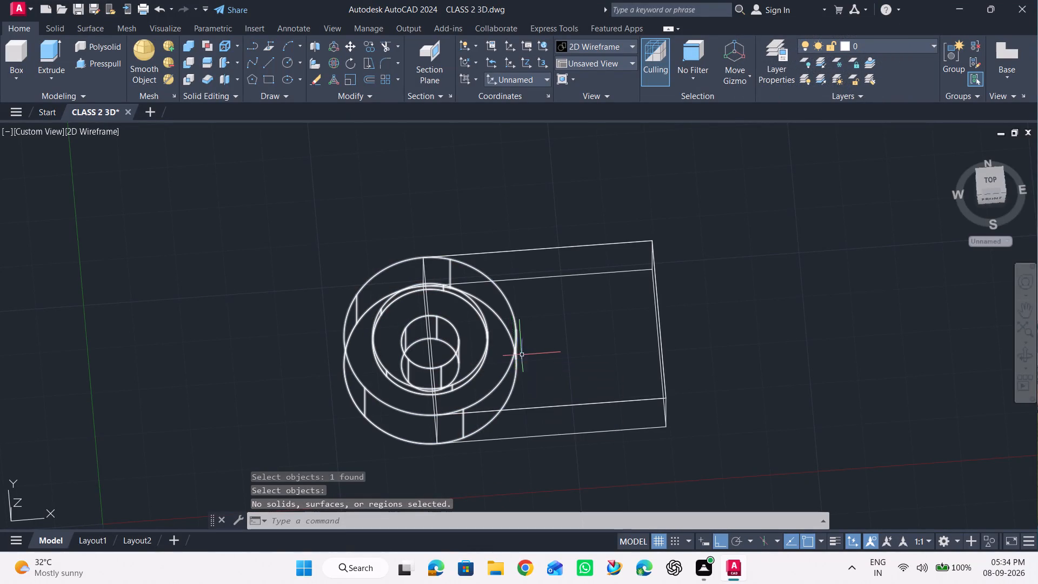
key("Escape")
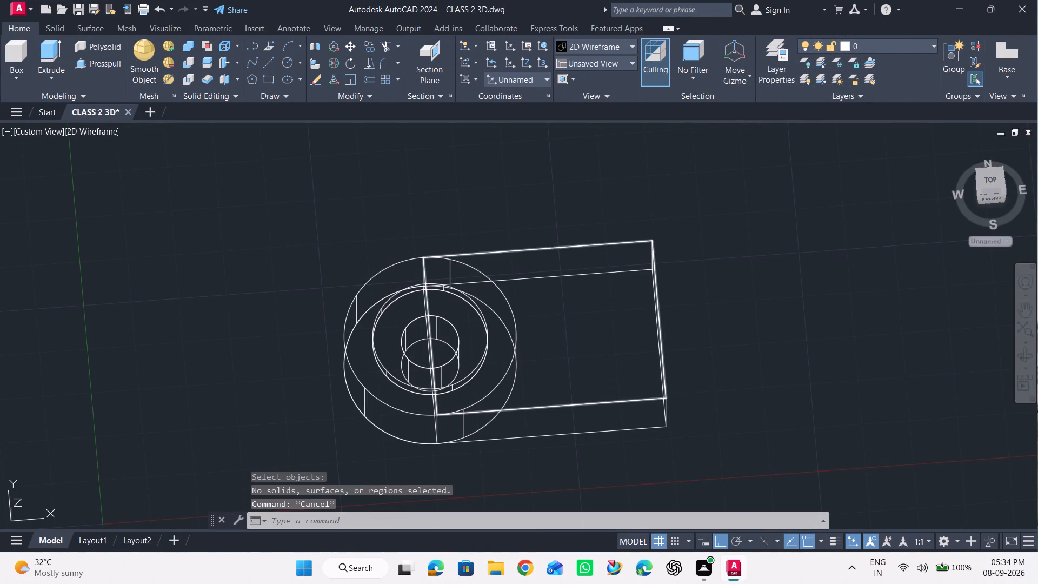
Undo the earlier edits back through the arm box's creation and the deletion of the extruded arm walls.
key("ctrl+z")
key("ctrl+z")
key("ctrl+z")
key("ctrl+z")
key("ctrl+z")
key("ctrl+z")
key("ctrl+z")
key("ctrl+z")
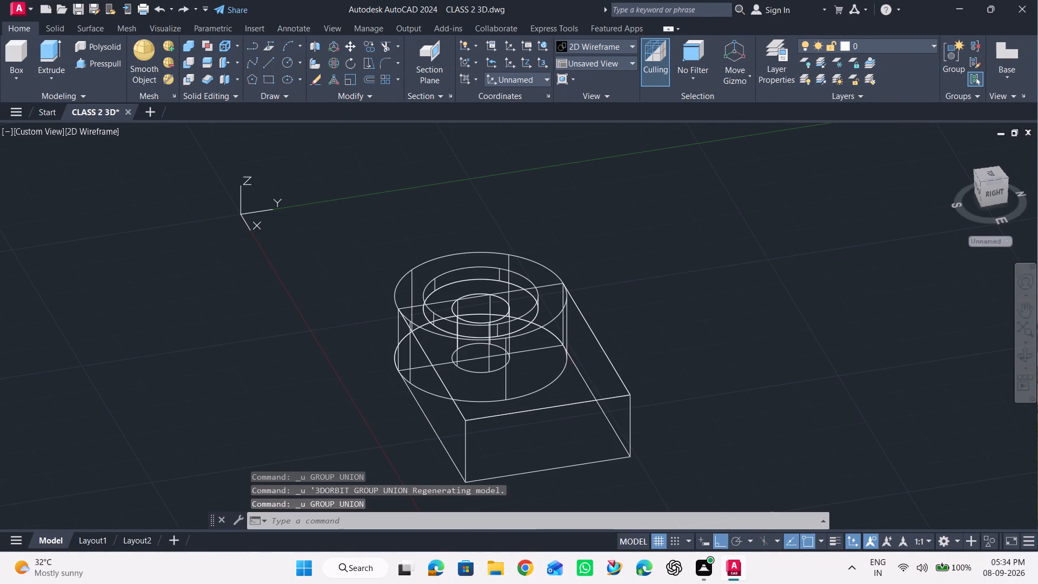
key("ctrl+z")
key("ctrl+z")
key("ctrl+z")
key("ctrl+z")
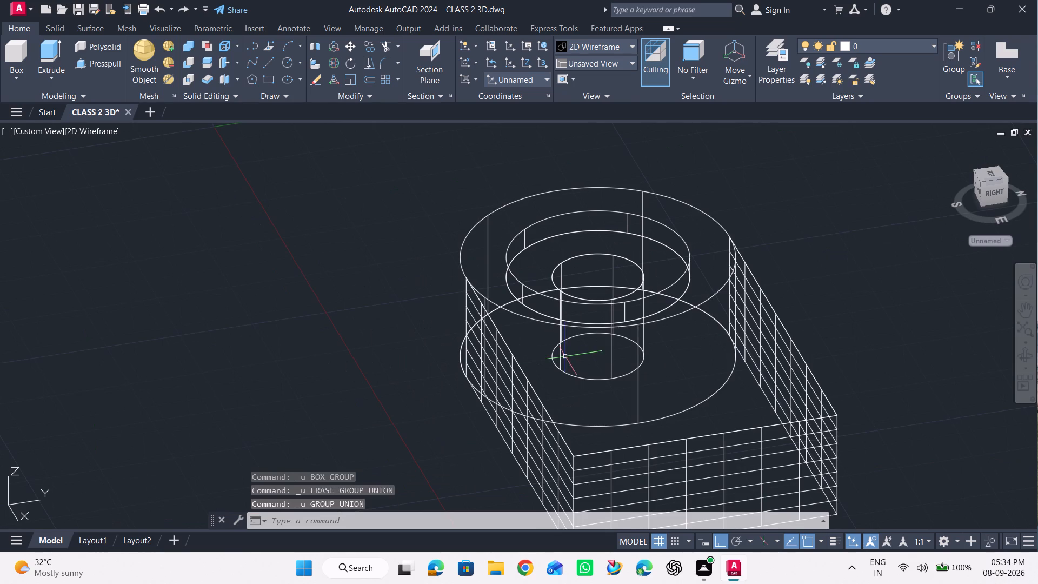
Undo further through the arm wall press-pull, line erasures and redrawn lines, back to the original three-line arm outline at the cylinder's base.
key("ctrl+z")
key("ctrl+z")
key("ctrl+z")
key("ctrl+z")
key("ctrl+z")
key("ctrl+z")
key("ctrl+z")
key("ctrl+z")
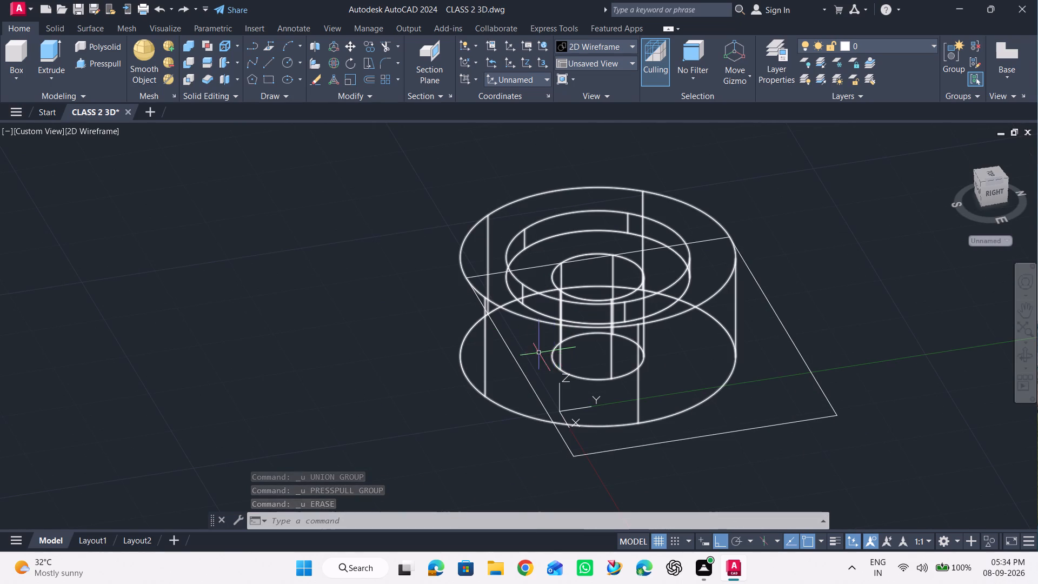
key("ctrl+z")
key("ctrl+z")
key("ctrl+z")
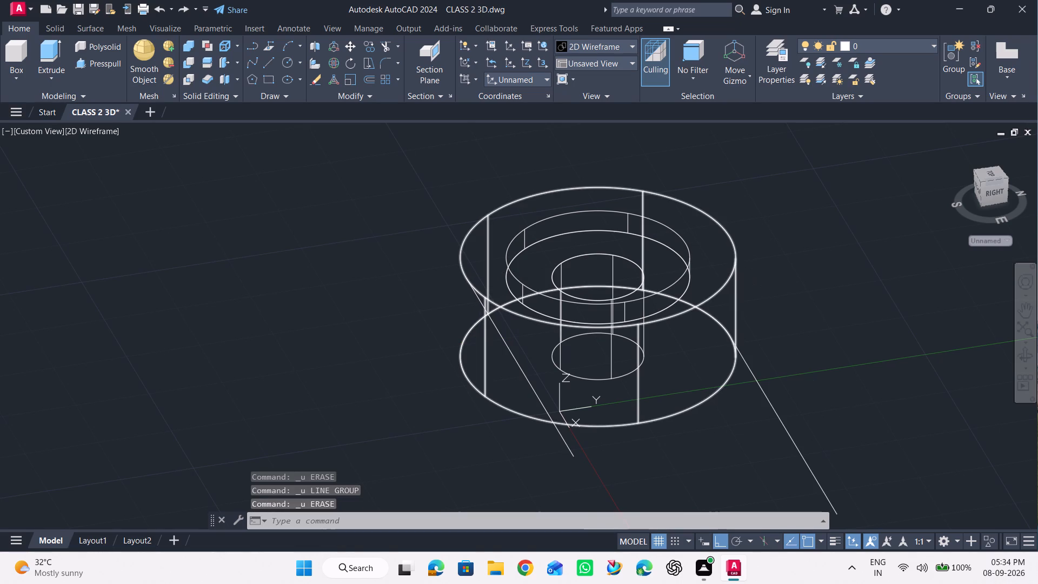
key("ctrl+z")
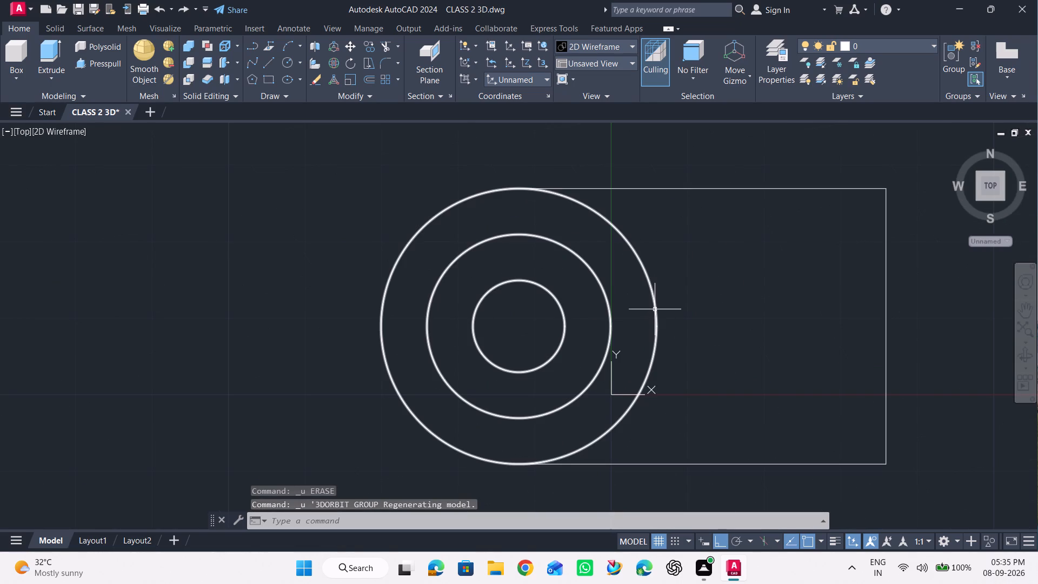
Undo the trim and the arm outline lines beside the cylinder, back to the recessed cylinder alone.
left_click(1023, 354)
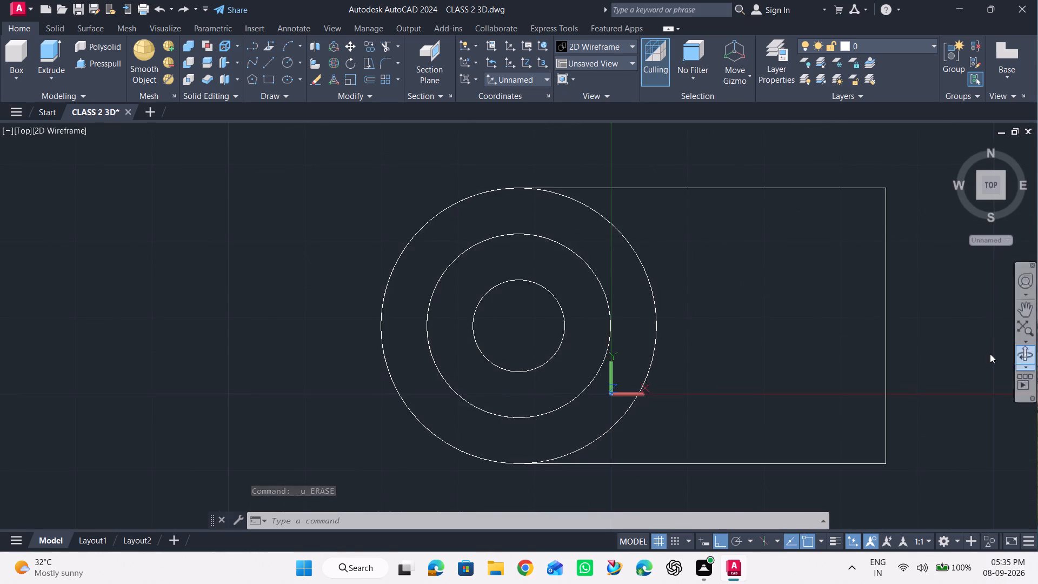
left_click_drag(977, 349, 901, 262)
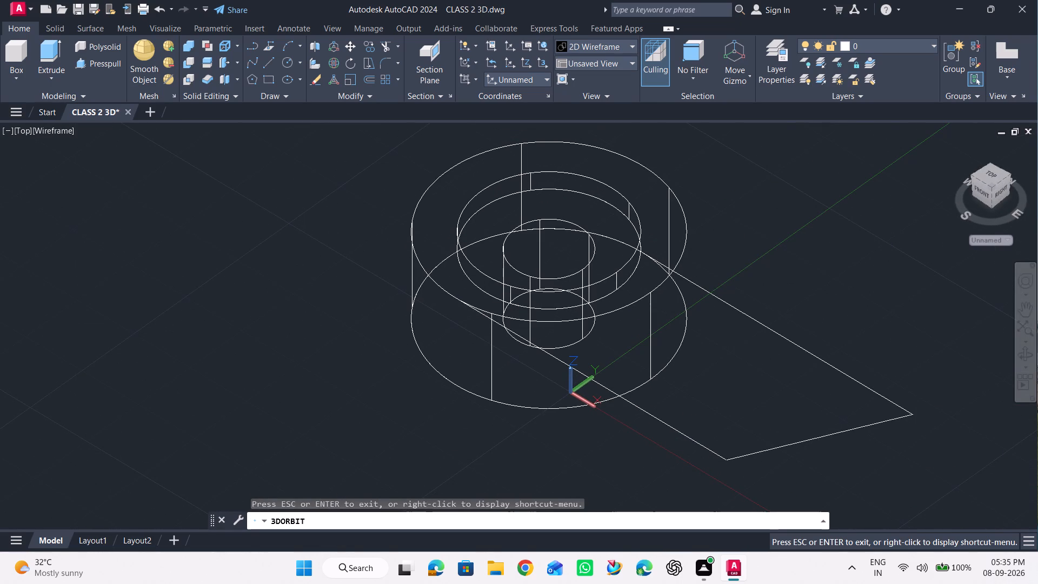
key("Escape")
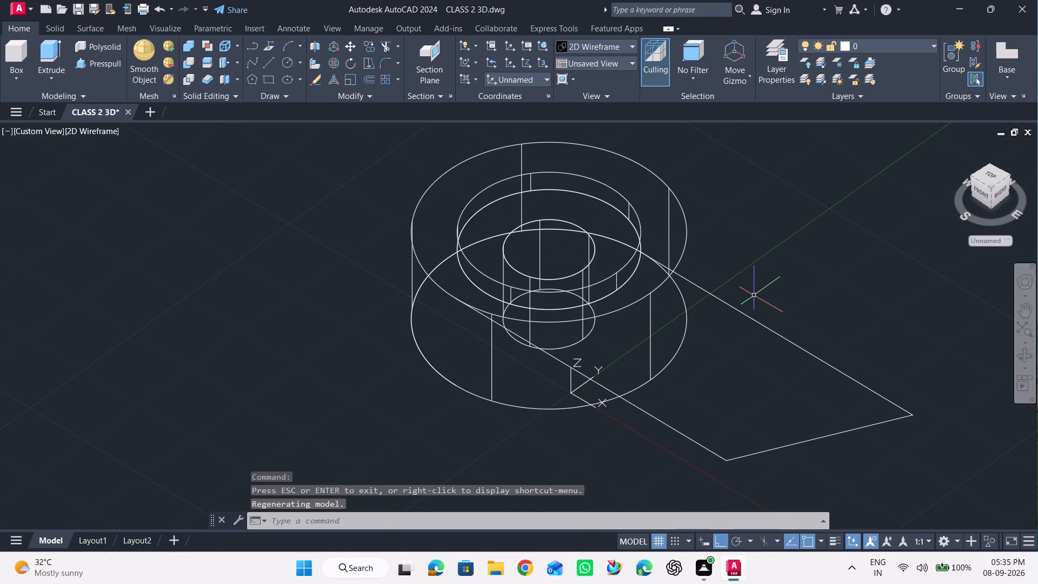
key("ctrl+z")
key("ctrl+z")
key("ctrl+z")
key("ctrl+z")
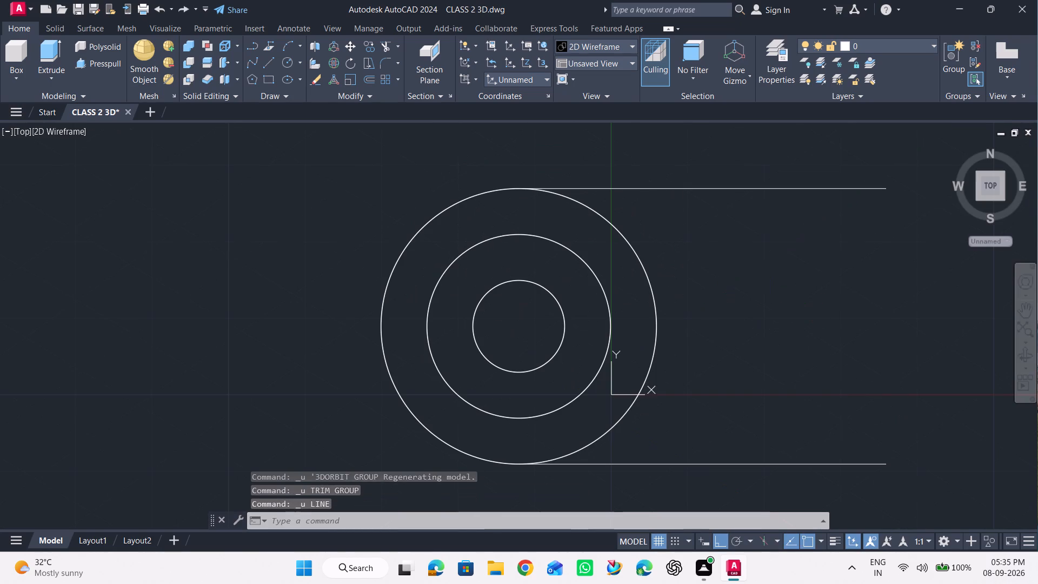
key("ctrl+z")
key("ctrl+z")
key("ctrl+z")
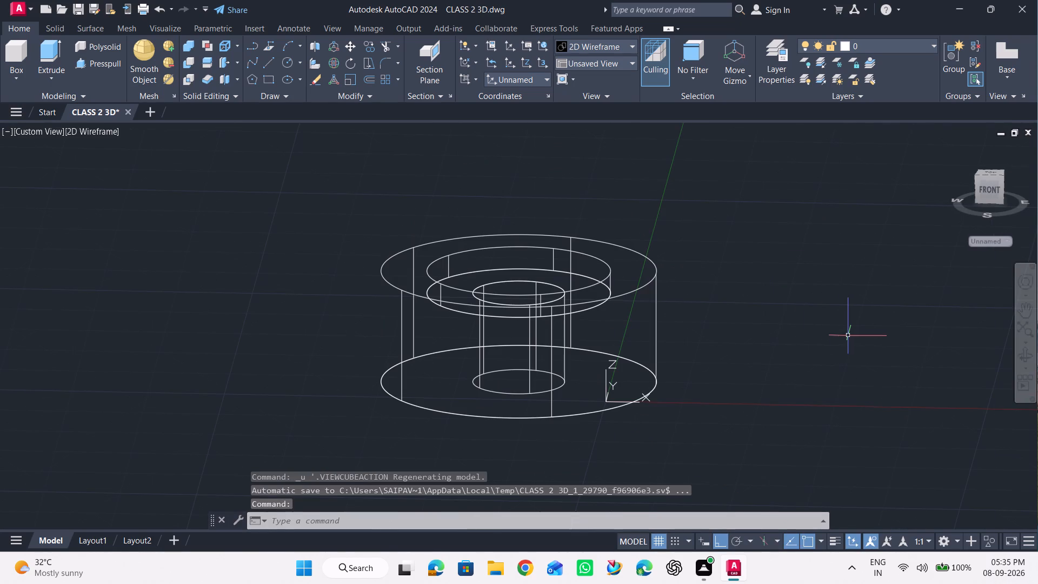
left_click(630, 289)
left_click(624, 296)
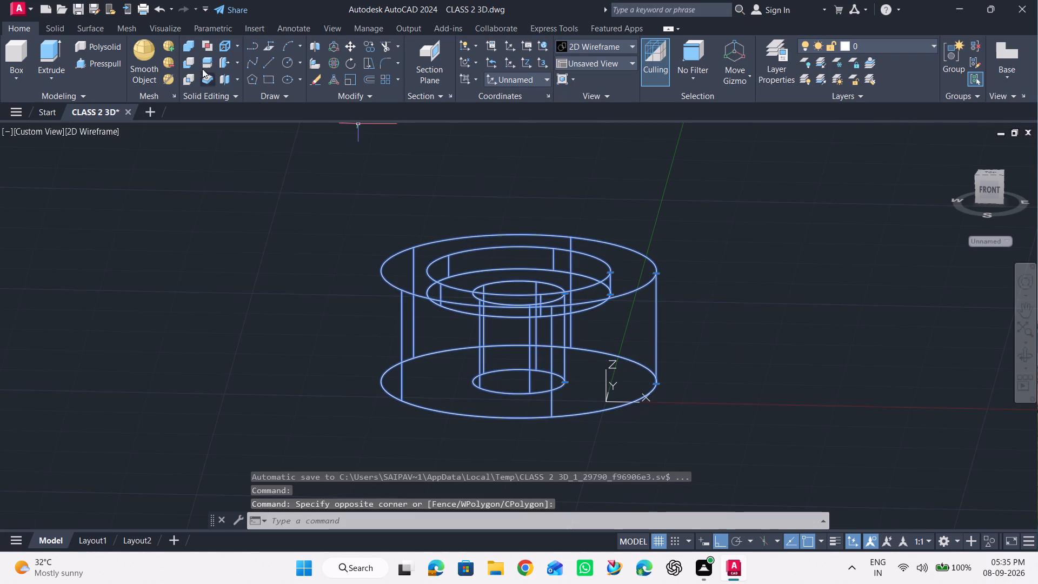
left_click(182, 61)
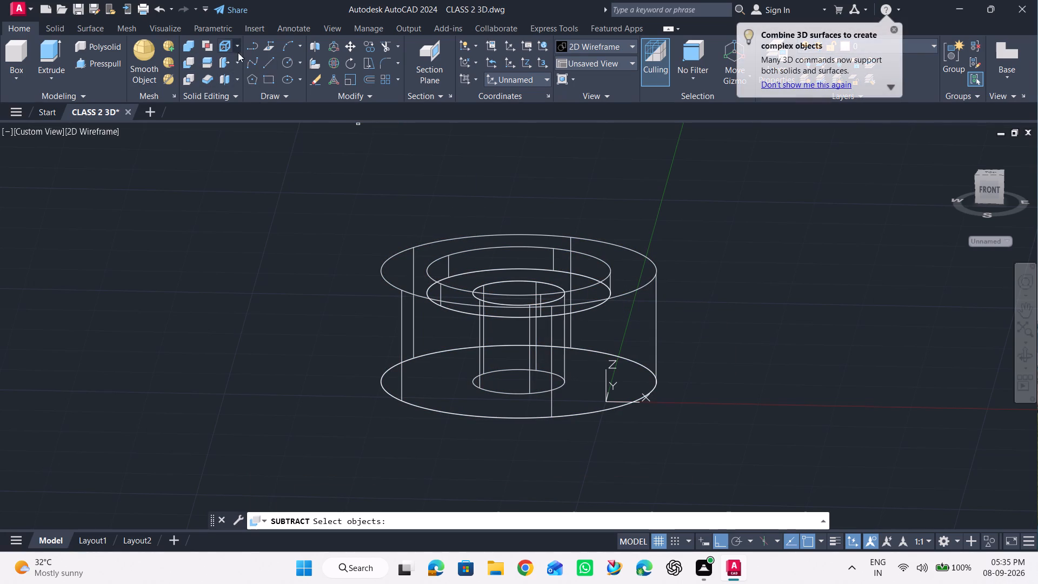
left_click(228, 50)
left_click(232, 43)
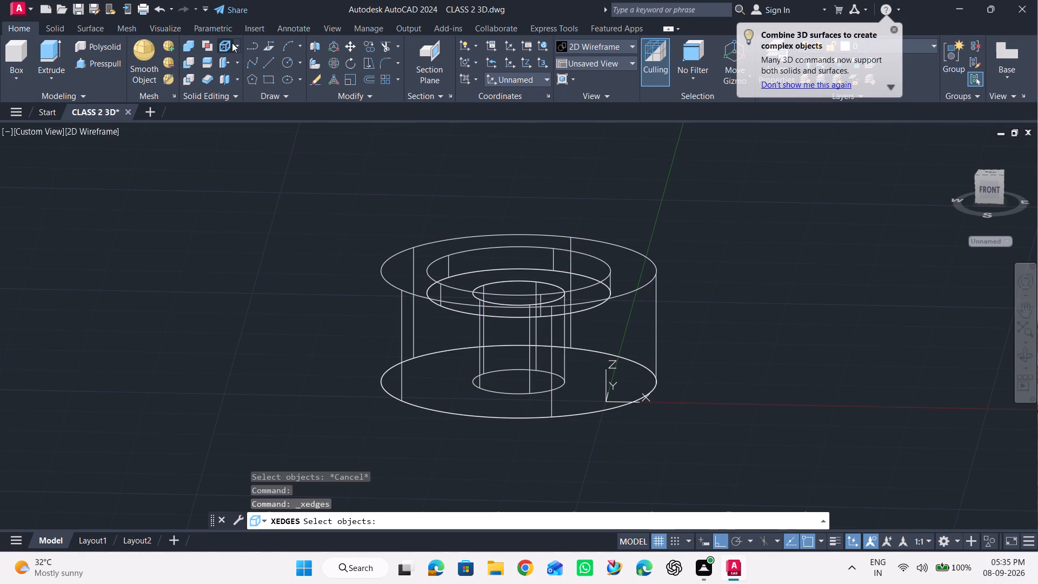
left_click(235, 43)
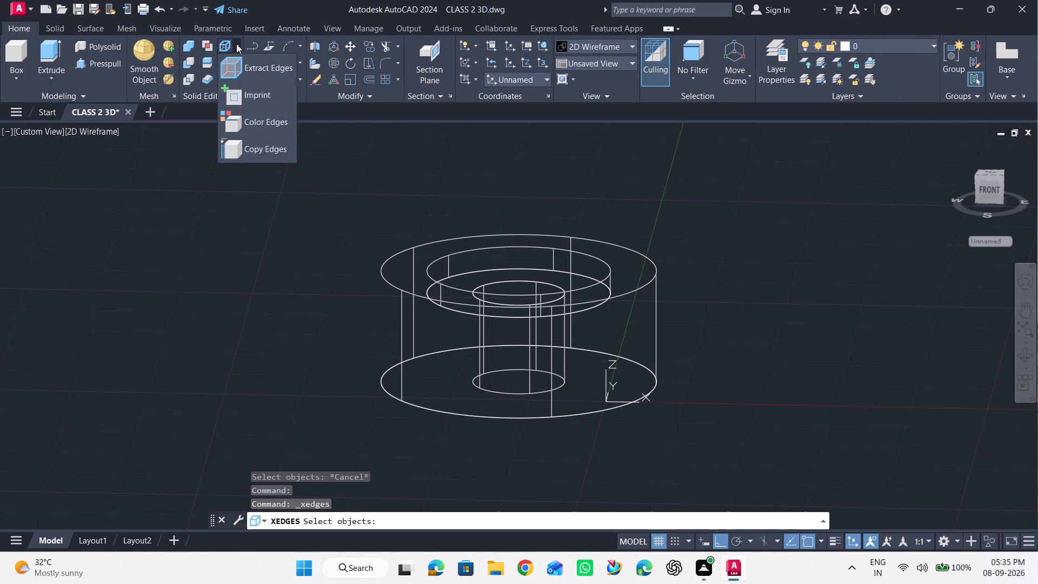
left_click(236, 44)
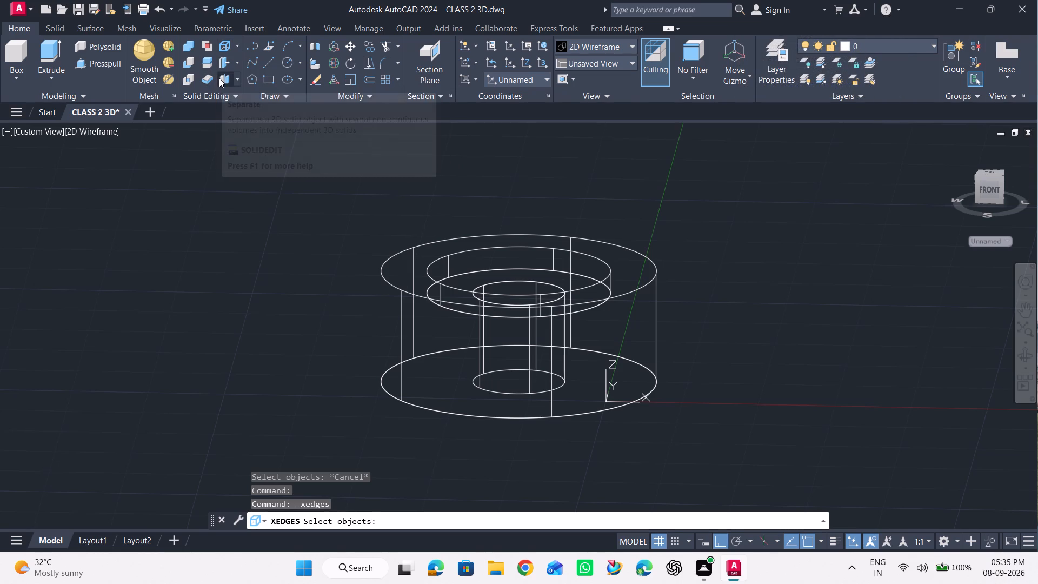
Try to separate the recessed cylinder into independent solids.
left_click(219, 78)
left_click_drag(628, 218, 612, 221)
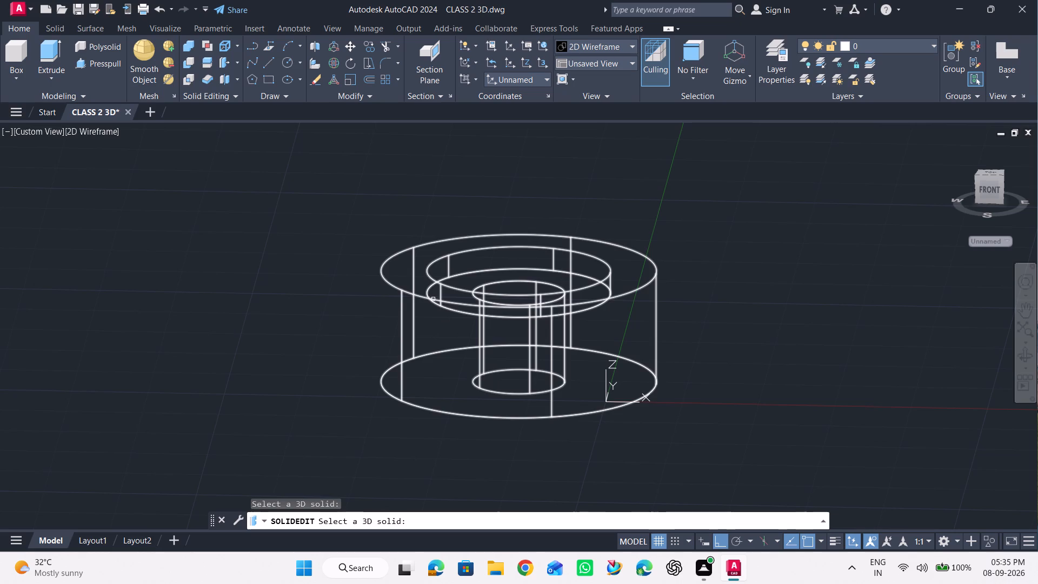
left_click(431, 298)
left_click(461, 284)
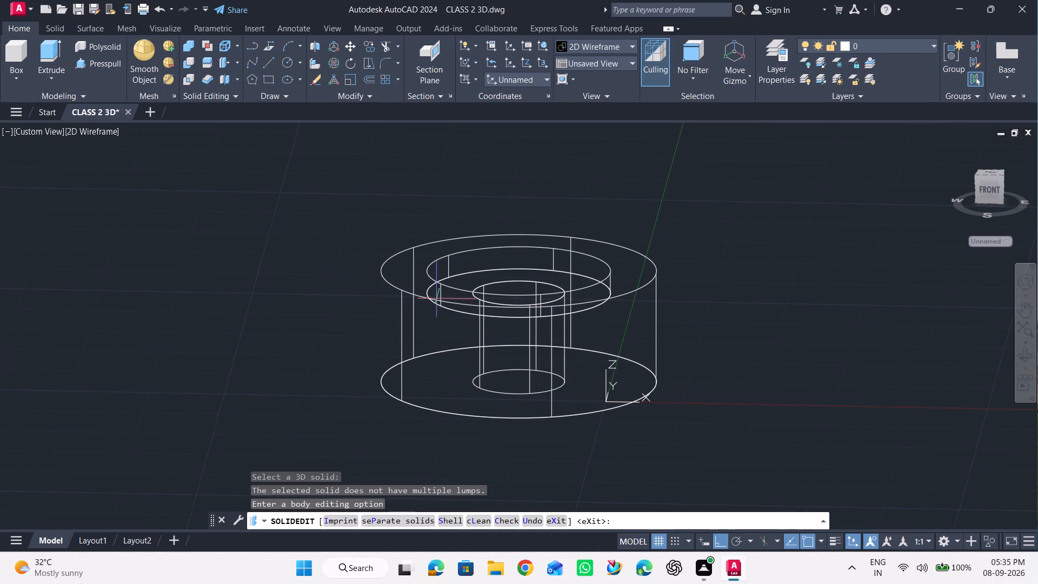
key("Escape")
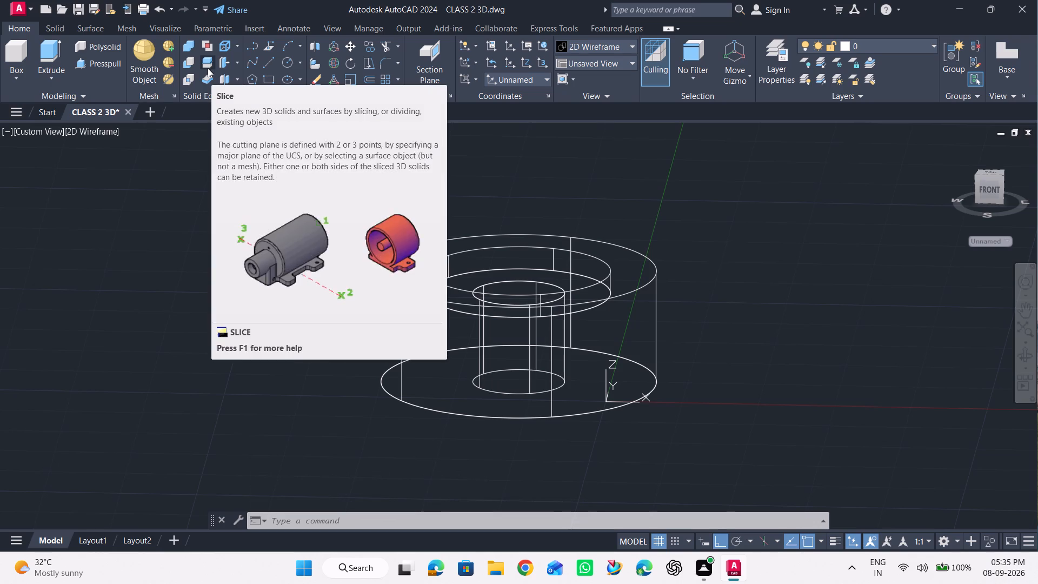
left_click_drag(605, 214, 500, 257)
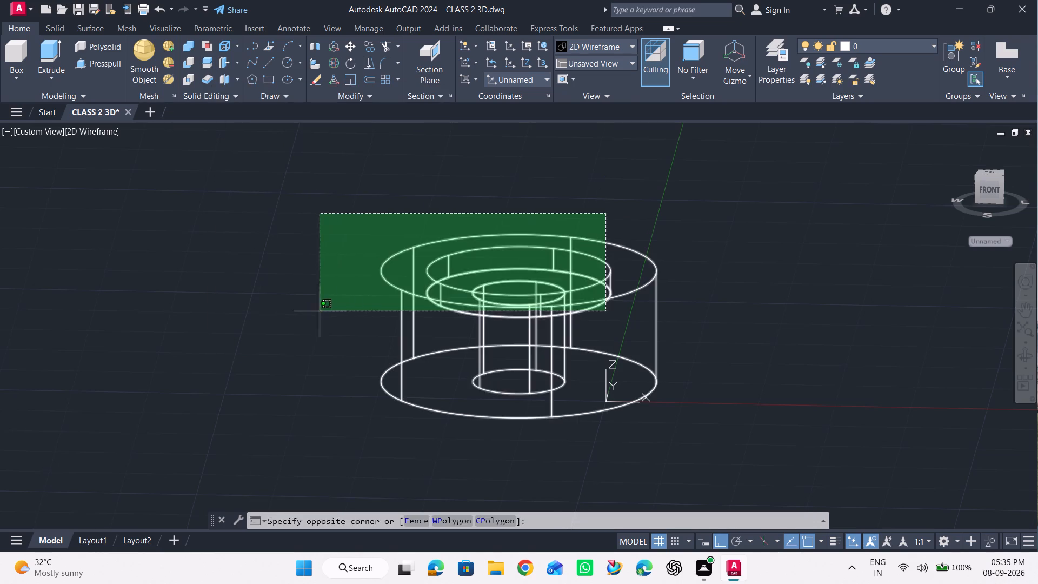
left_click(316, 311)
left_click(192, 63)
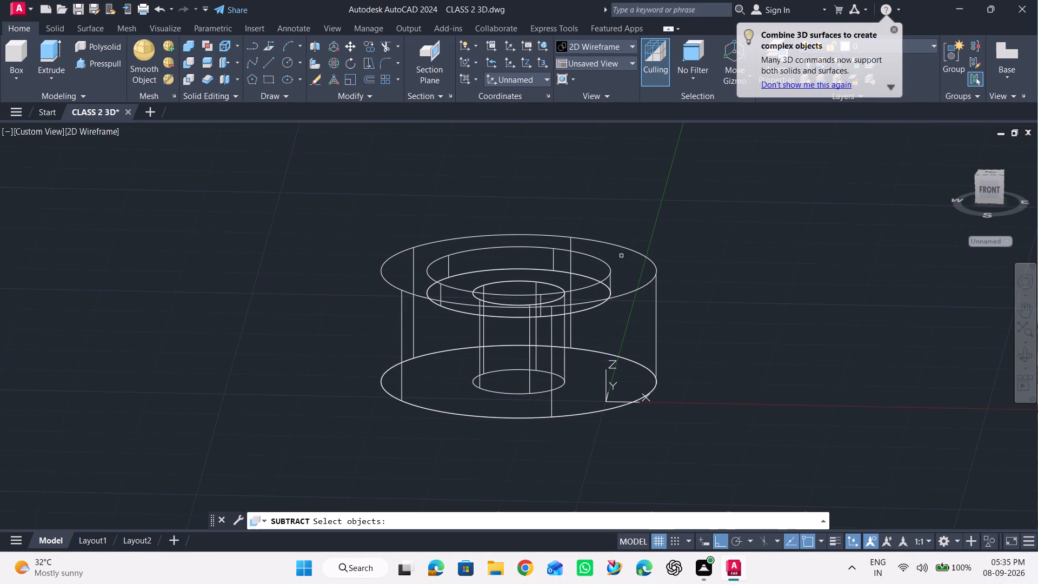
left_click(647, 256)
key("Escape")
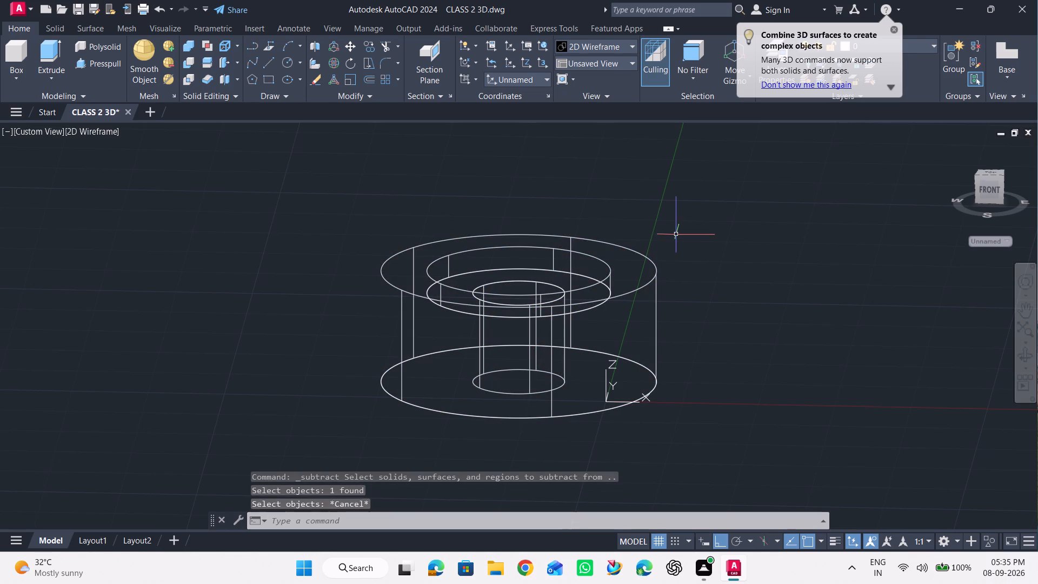
Undo the solid separation and edge extraction attempts, continuing back through the earlier view changes.
key("ctrl+z")
key("ctrl+z")
key("ctrl+z")
key("ctrl+z")
key("ctrl+z")
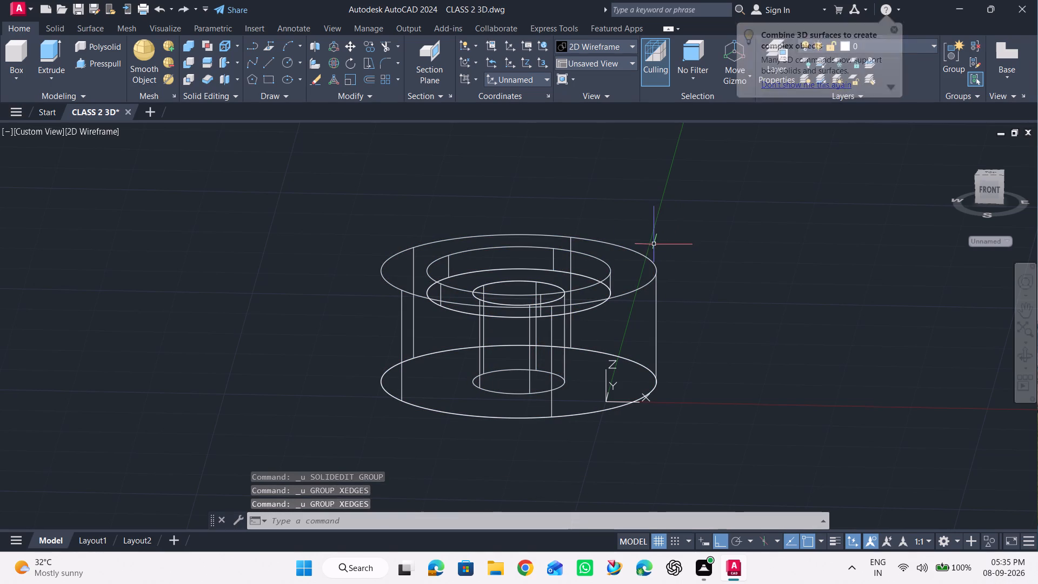
key("ctrl+z")
key("ctrl+z")
key("ctrl+z")
key("ctrl+z")
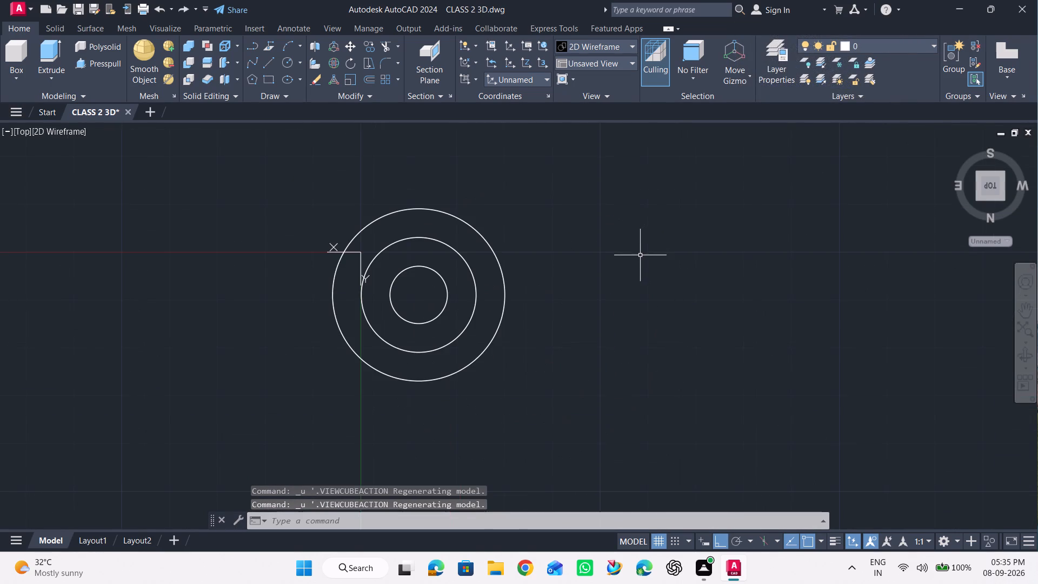
key("ctrl+z")
left_click(1027, 357)
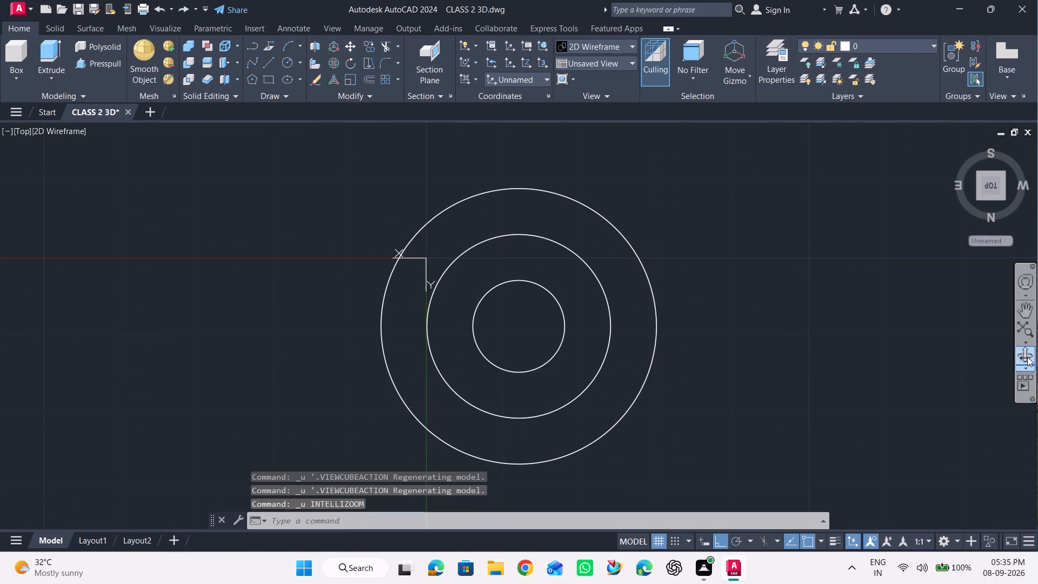
left_click_drag(840, 355, 815, 235)
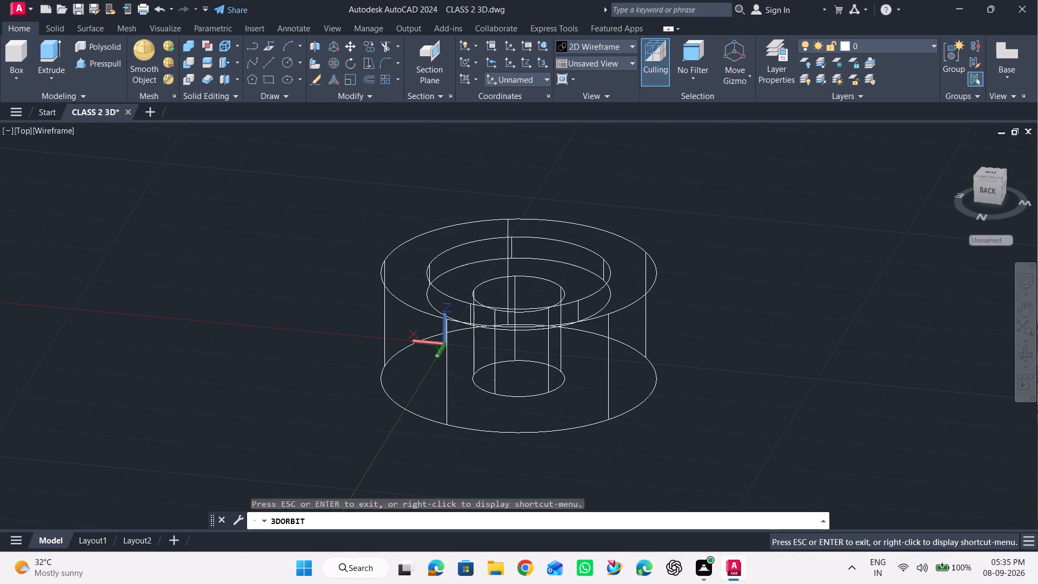
key("Escape")
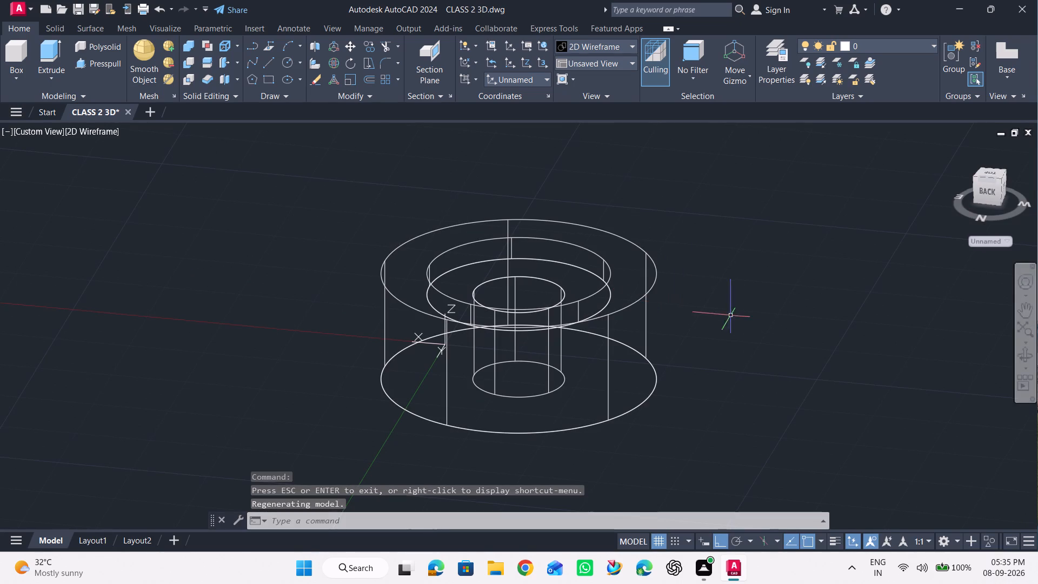
Undo further through the visual style change and both subtractions that cut the recess and the through hole from the outer cylinder.
key("ctrl+z")
key("ctrl+z")
key("ctrl+z")
key("ctrl+z")
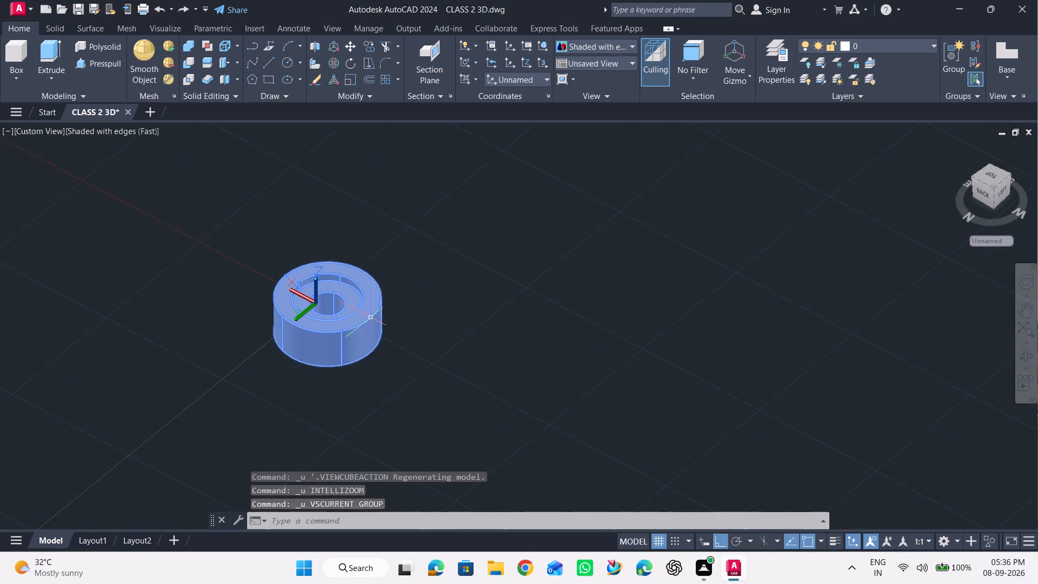
key("ctrl+z")
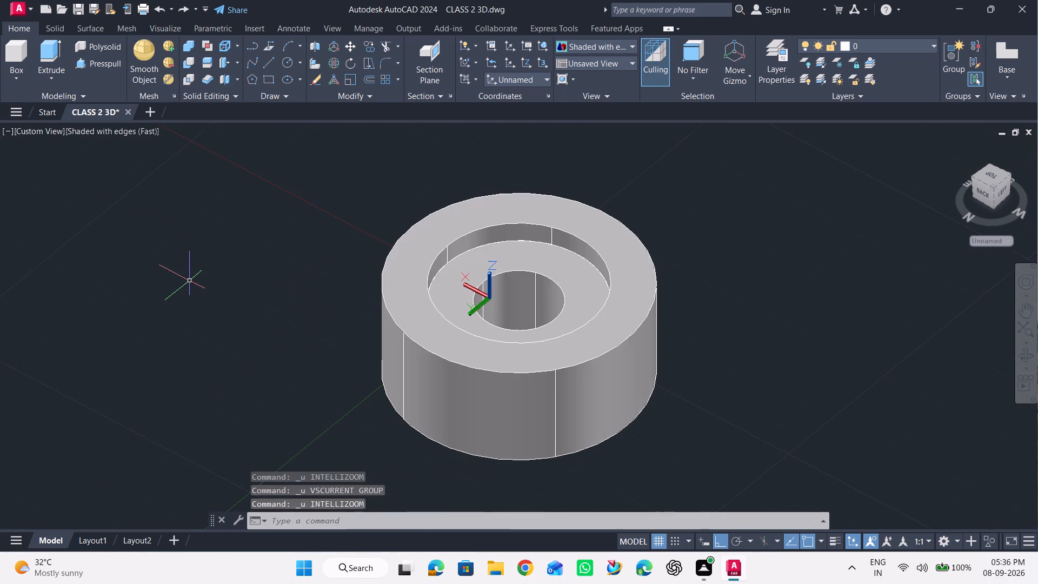
key("ctrl+z")
key("ctrl+z")
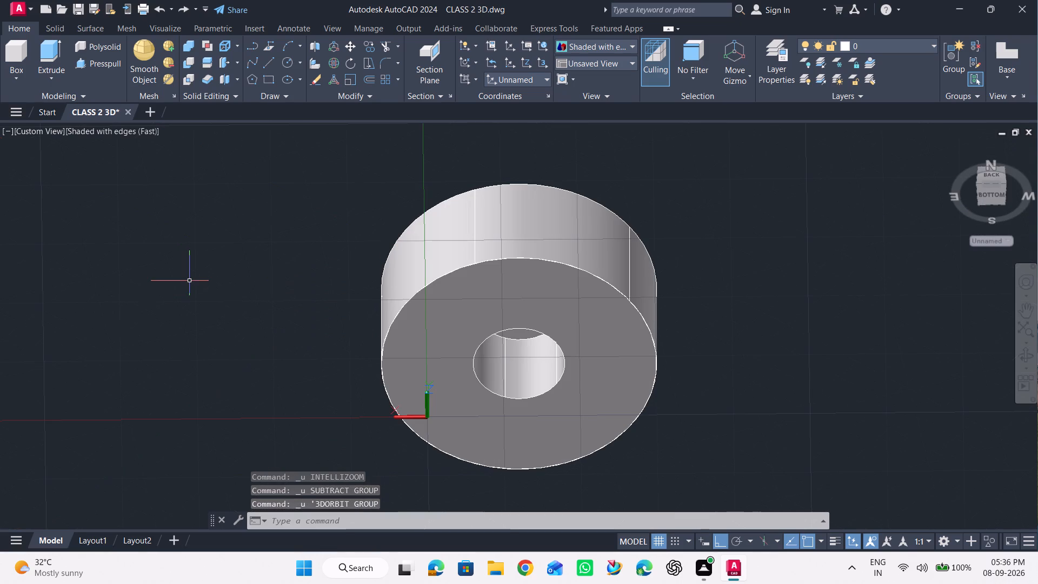
key("ctrl+z")
key("ctrl+z")
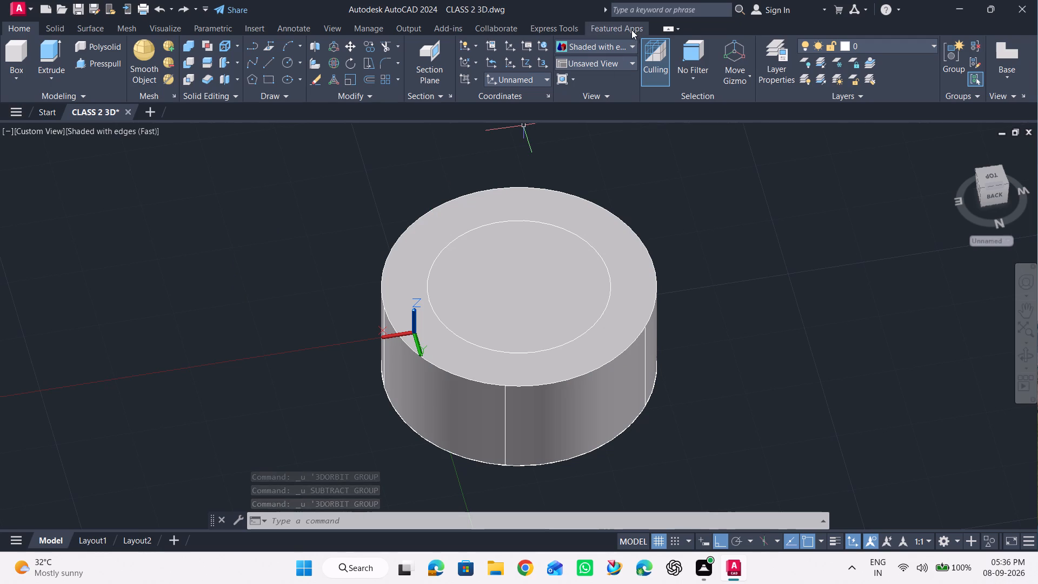
Set the visual style to 2D Wireframe.
left_click(594, 44)
left_click(575, 71)
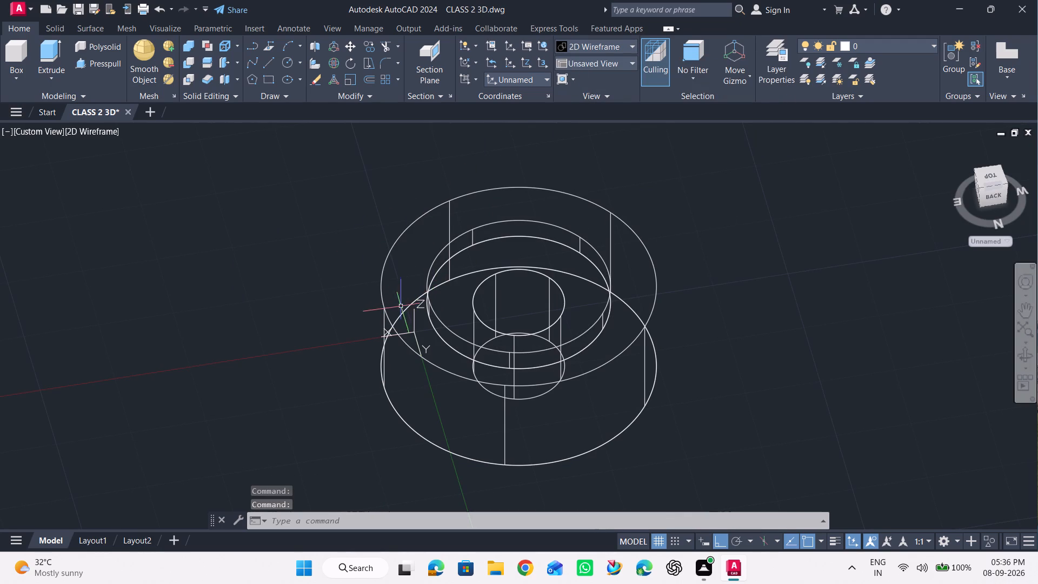
Draw the arm's open outline on the outer cylinder's top rim: 48 outward from the front quadrant, 36 across, back to the opposite quadrant.
scroll(250, 241, "down", 2)
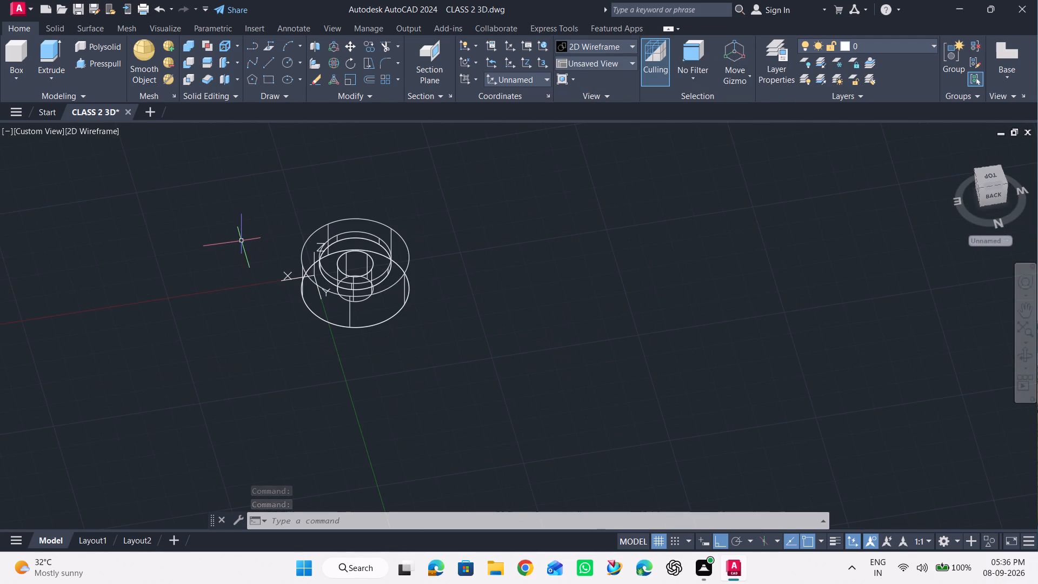
left_click(263, 61)
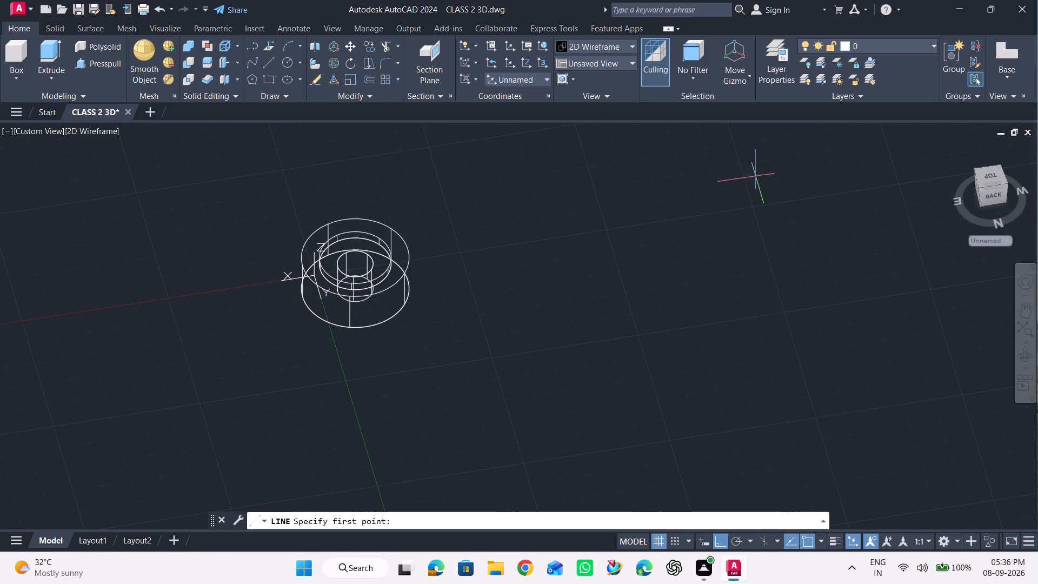
left_click(986, 174)
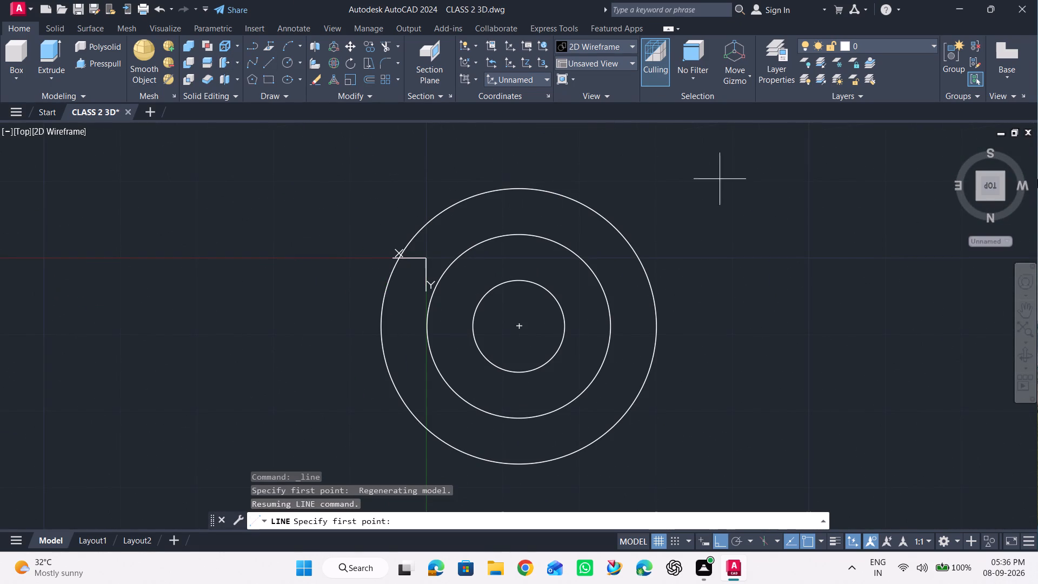
left_click(1017, 144)
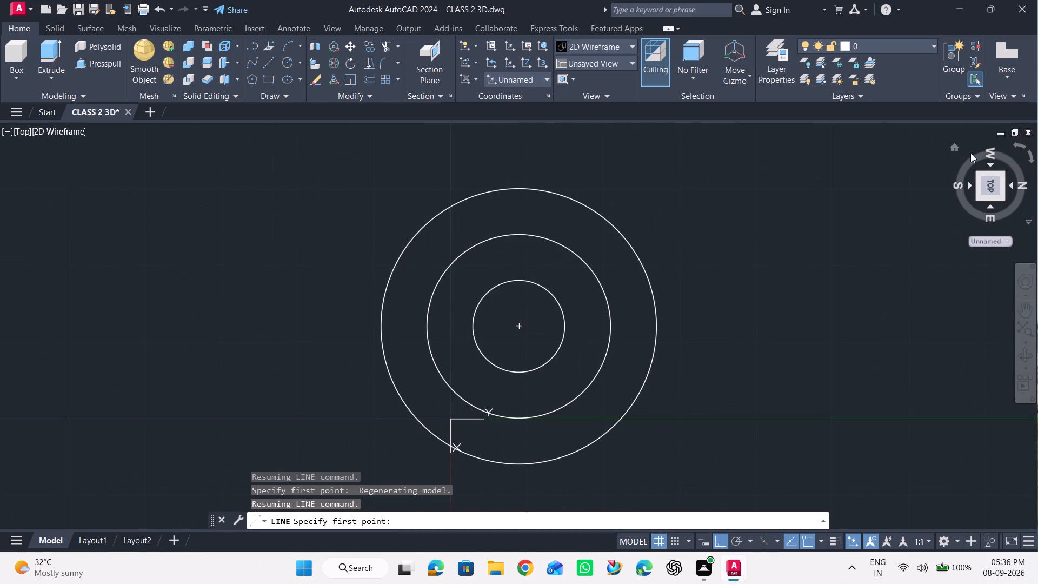
left_click(1015, 140)
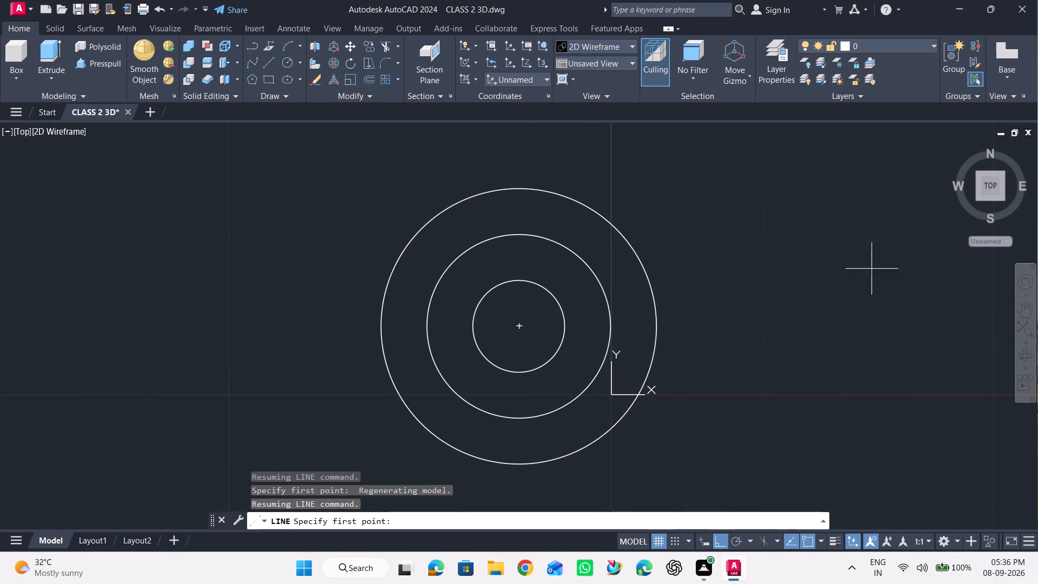
left_click(1027, 356)
left_click_drag(882, 315, 859, 221)
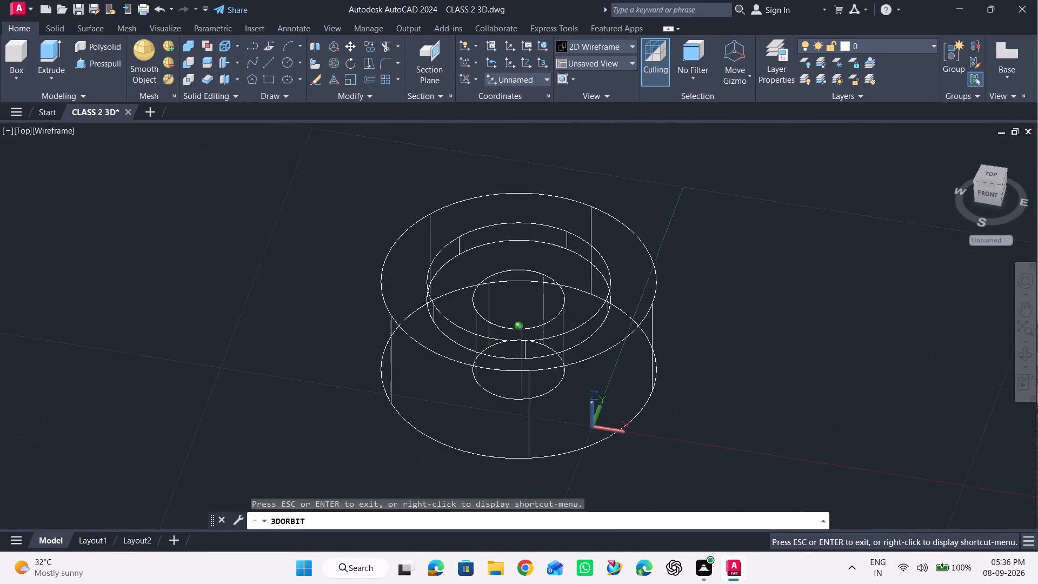
left_click_drag(859, 221, 861, 210)
key("Escape")
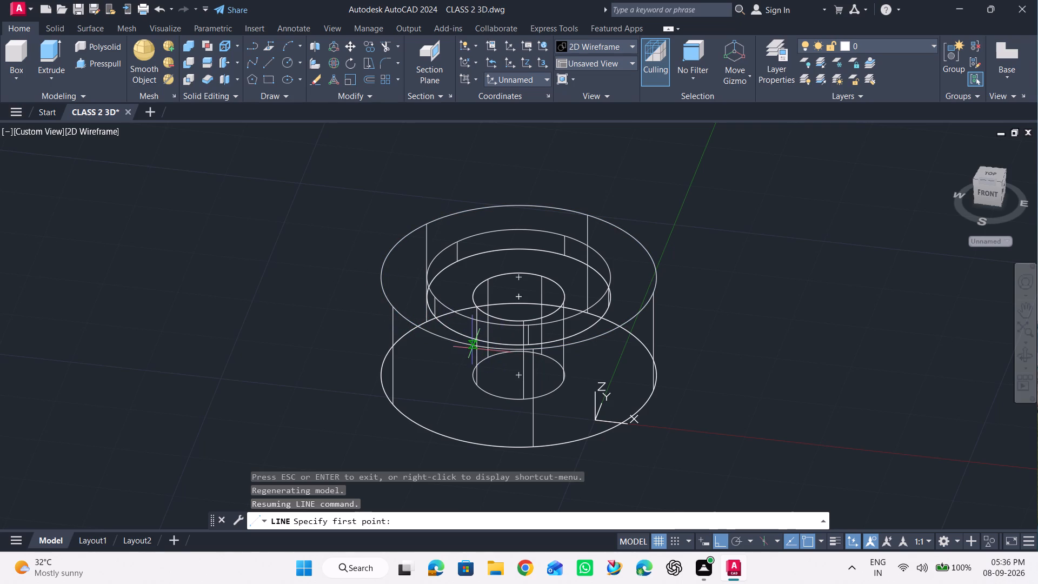
left_click(488, 350)
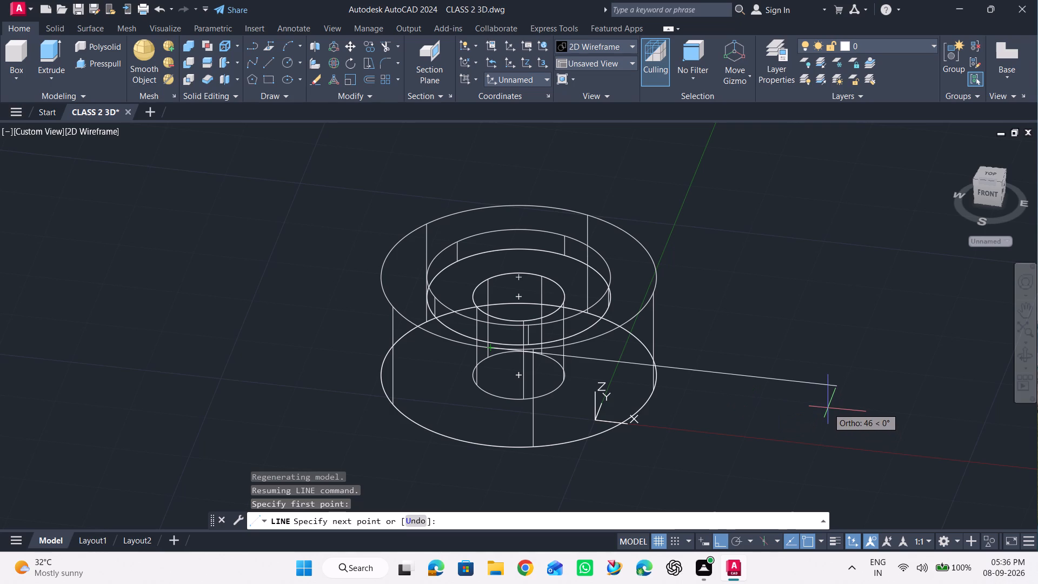
type("48")
key("Return")
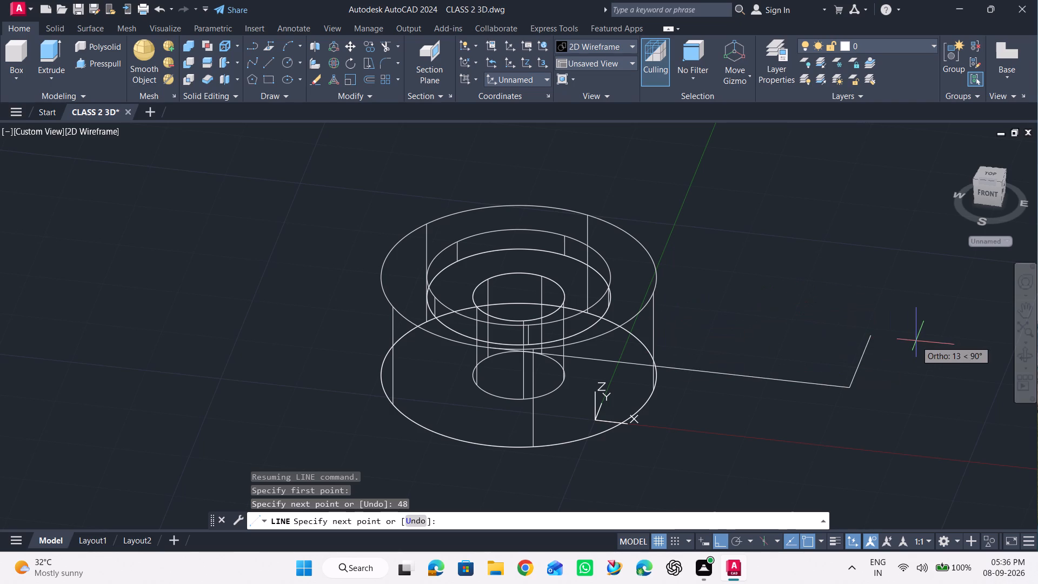
type("36")
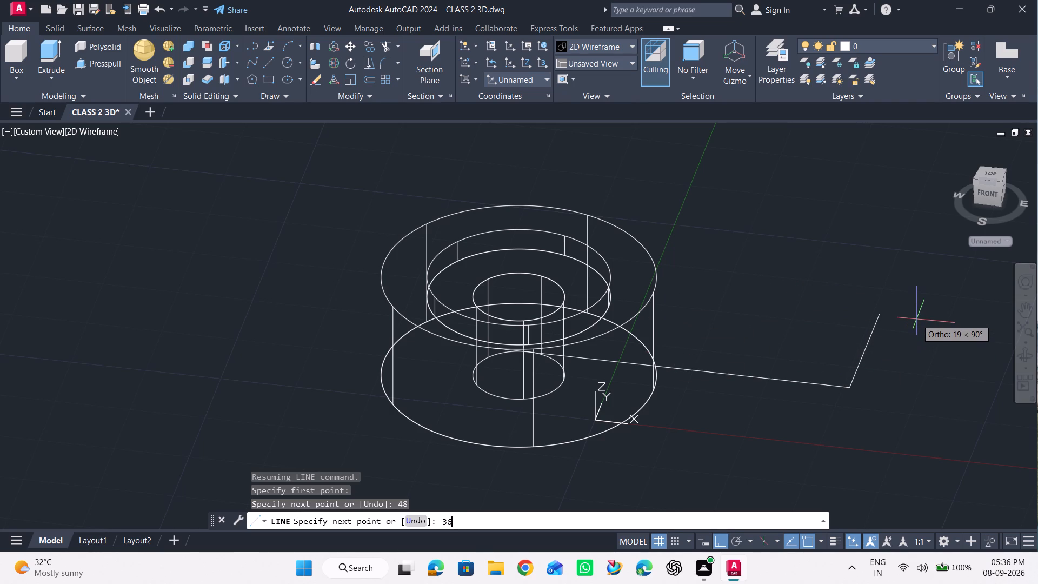
key("Return")
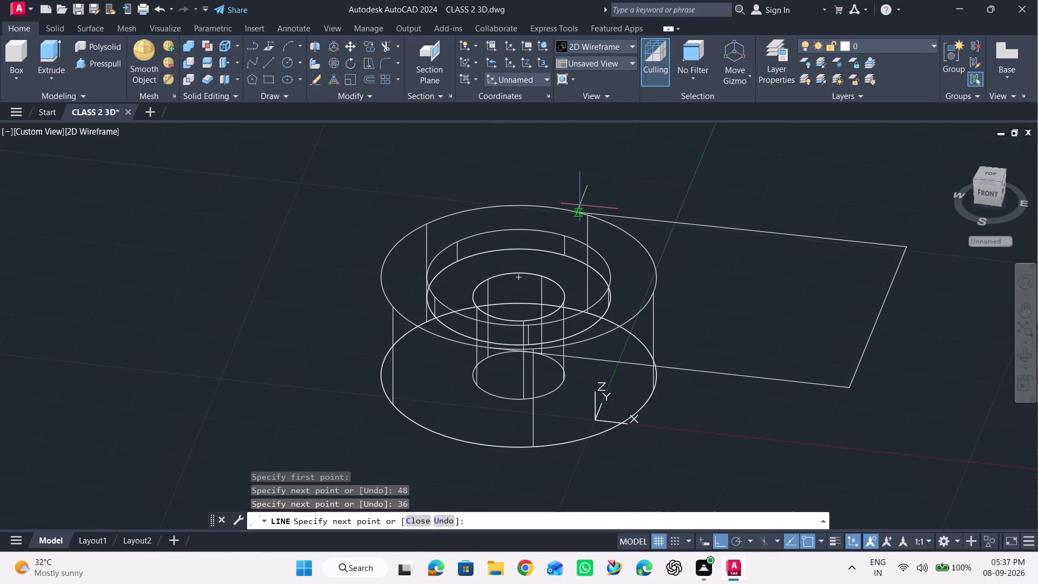
left_click(544, 206)
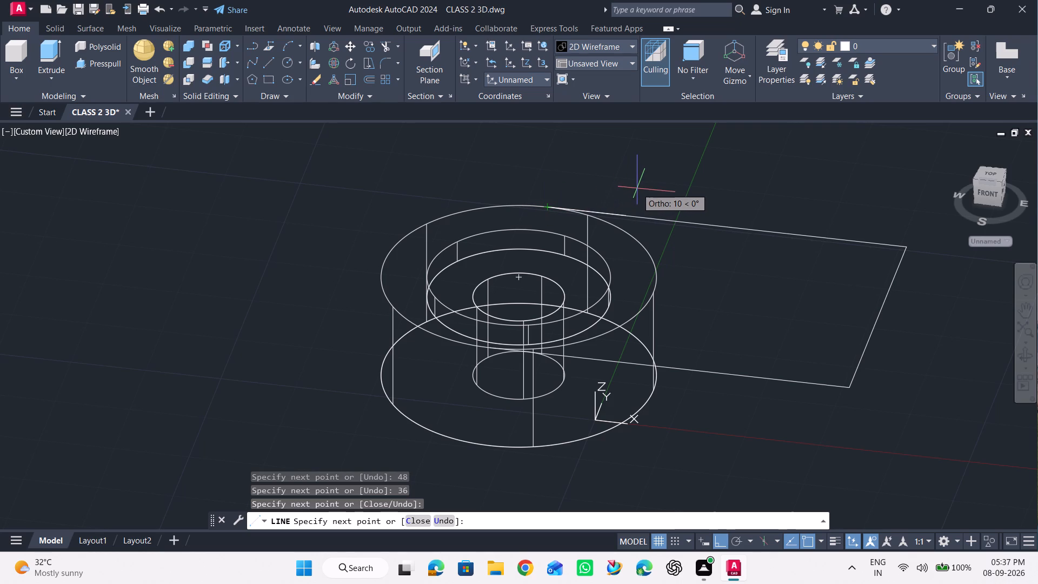
key("space")
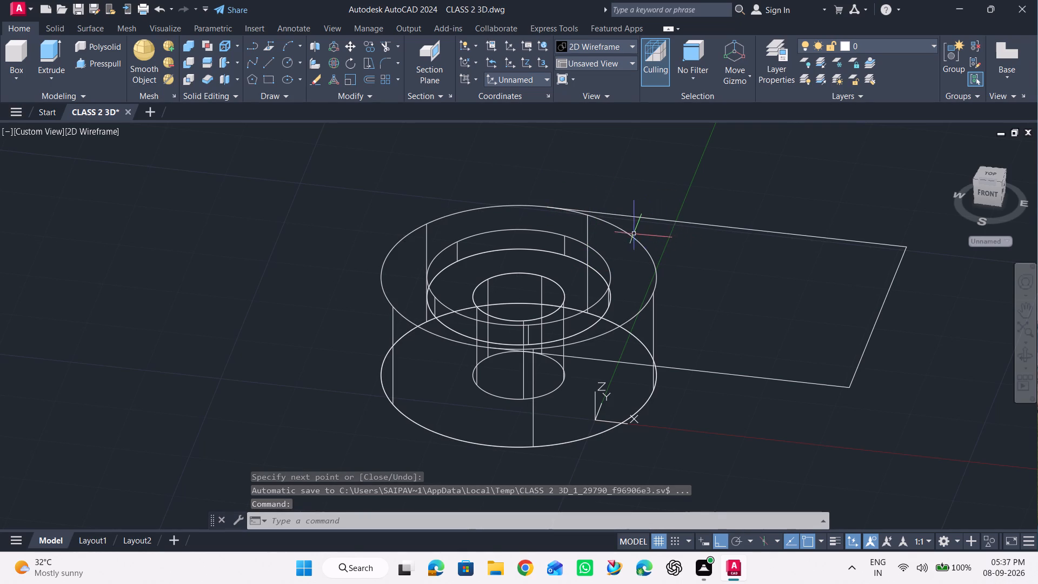
Create the arm as a box between the outline's outer front corner and the rim's back quadrant, with height -15.
left_click(5, 50)
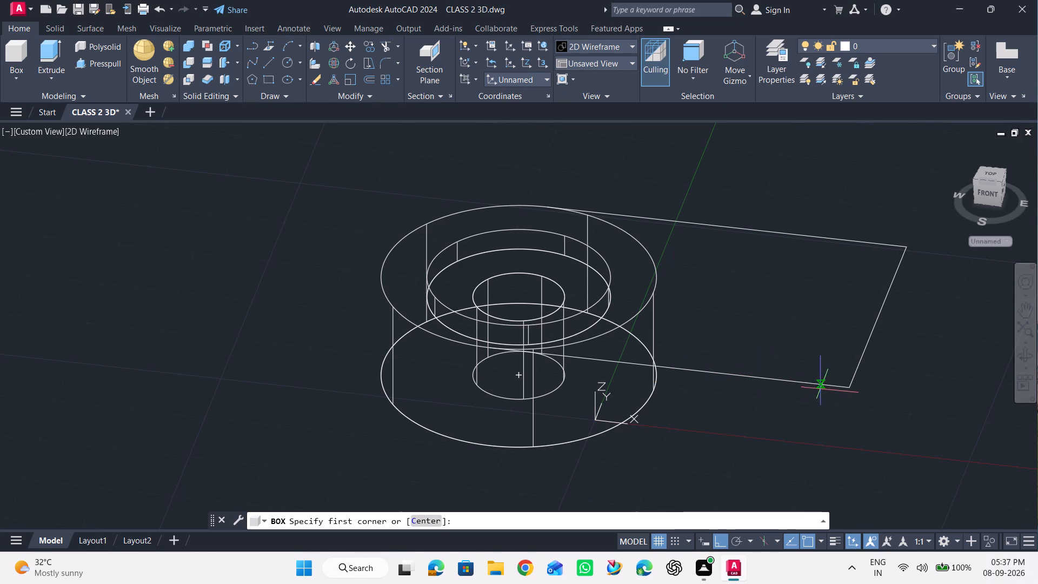
left_click(851, 389)
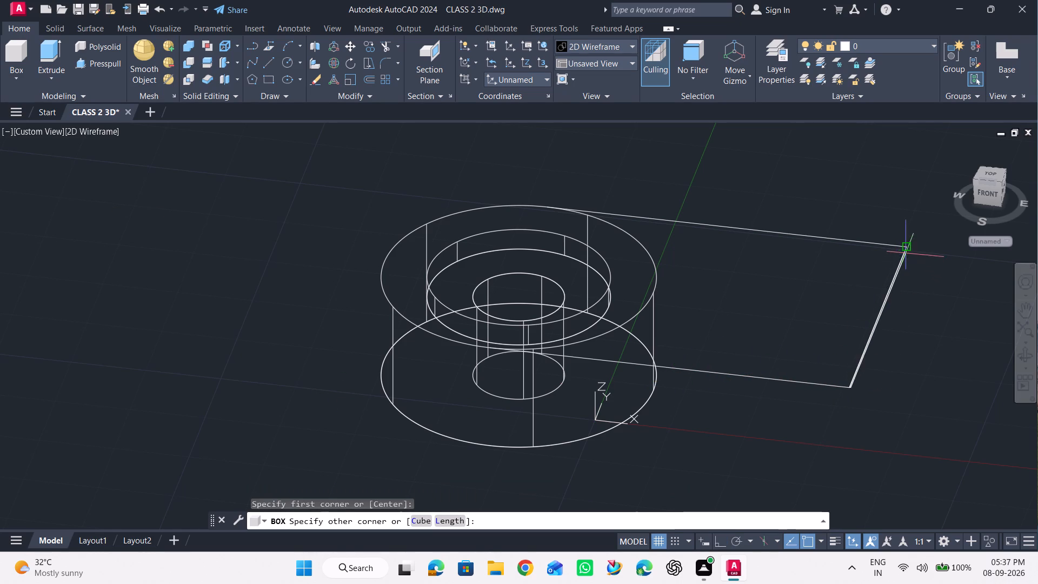
left_click(908, 249)
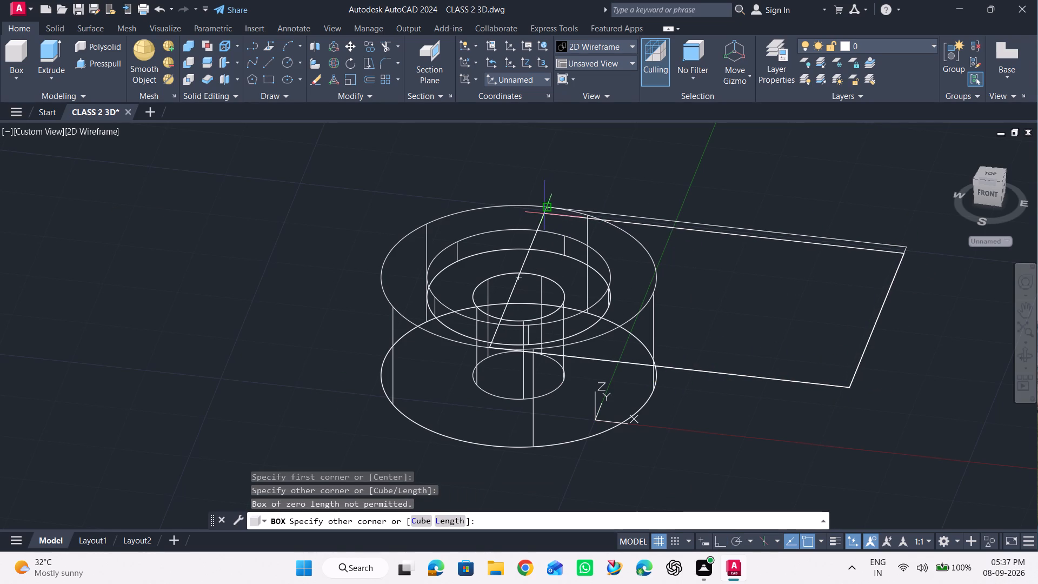
left_click(544, 208)
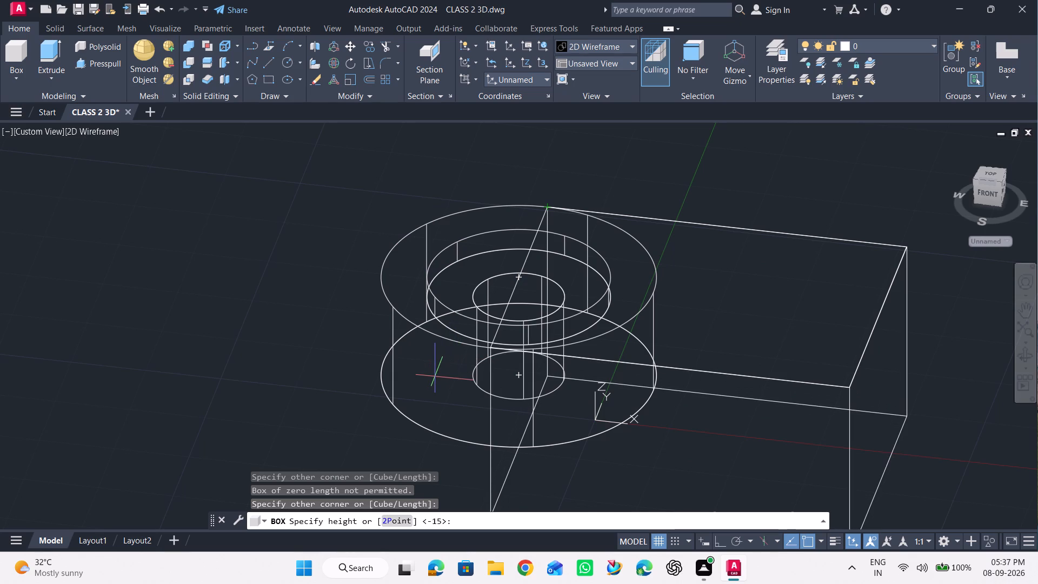
type("-15")
key("Return")
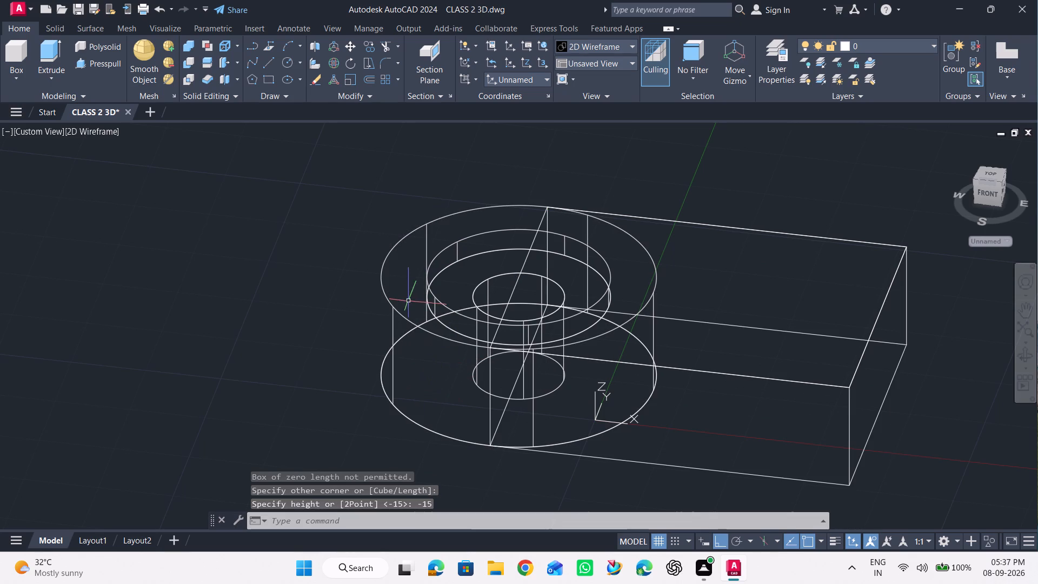
Hide the shallow recess cylinder and erase the leftover construction circle at its base.
left_click(437, 295)
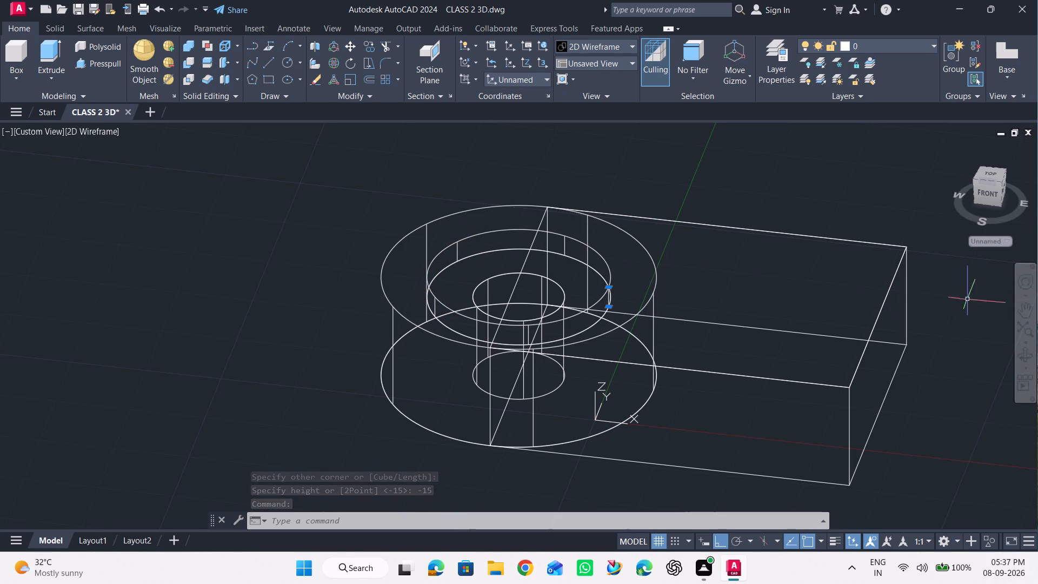
left_click(988, 171)
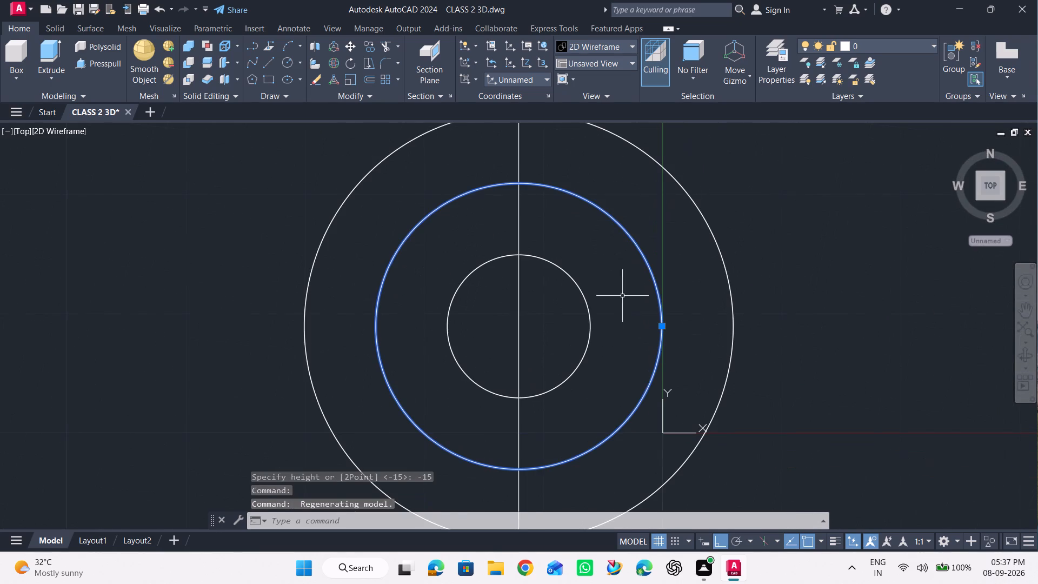
right_click(672, 249)
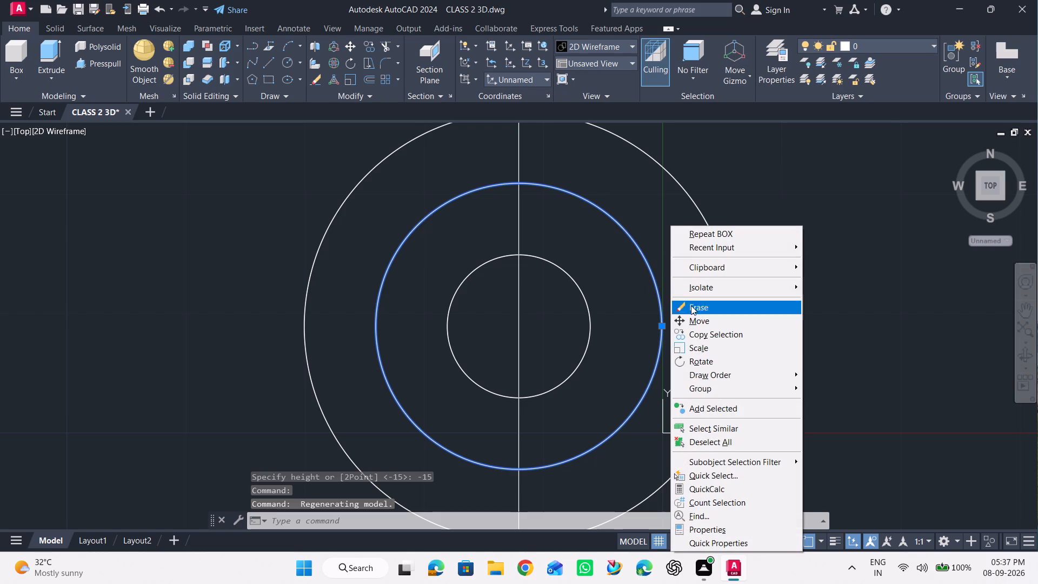
left_click(708, 287)
left_click(822, 300)
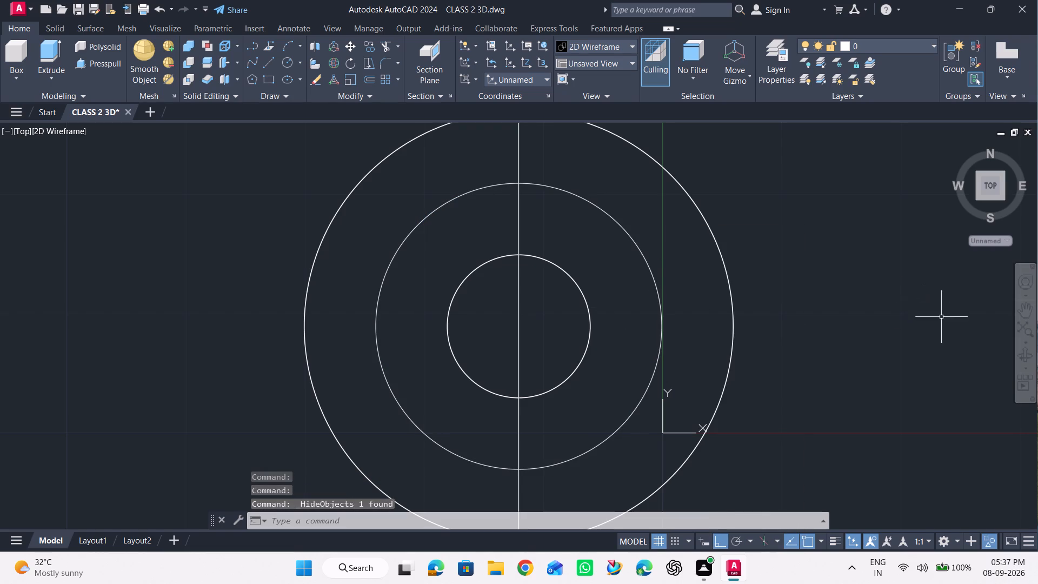
left_click(1023, 356)
left_click_drag(794, 309, 797, 199)
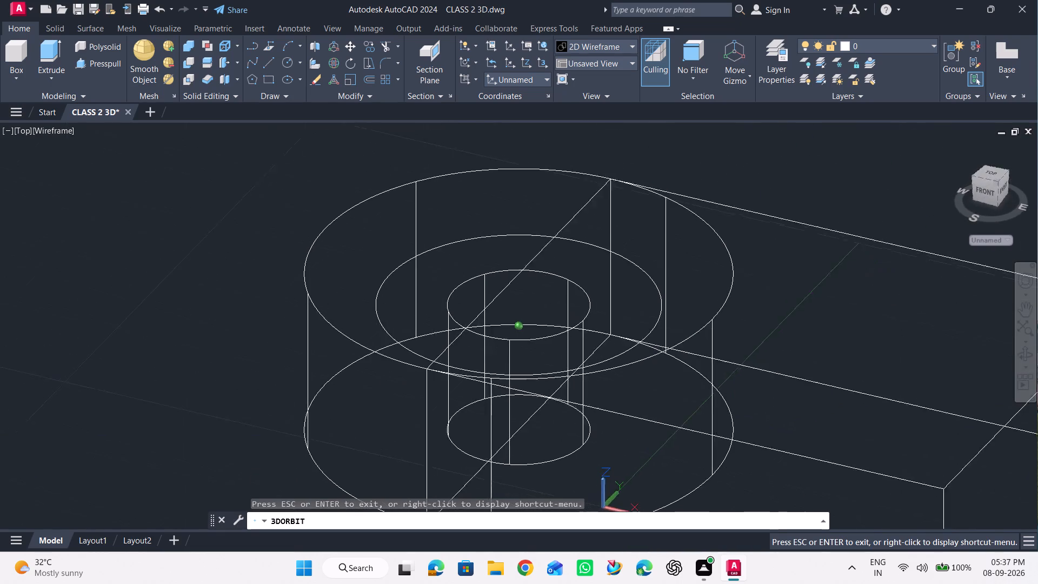
left_click_drag(797, 199, 823, 198)
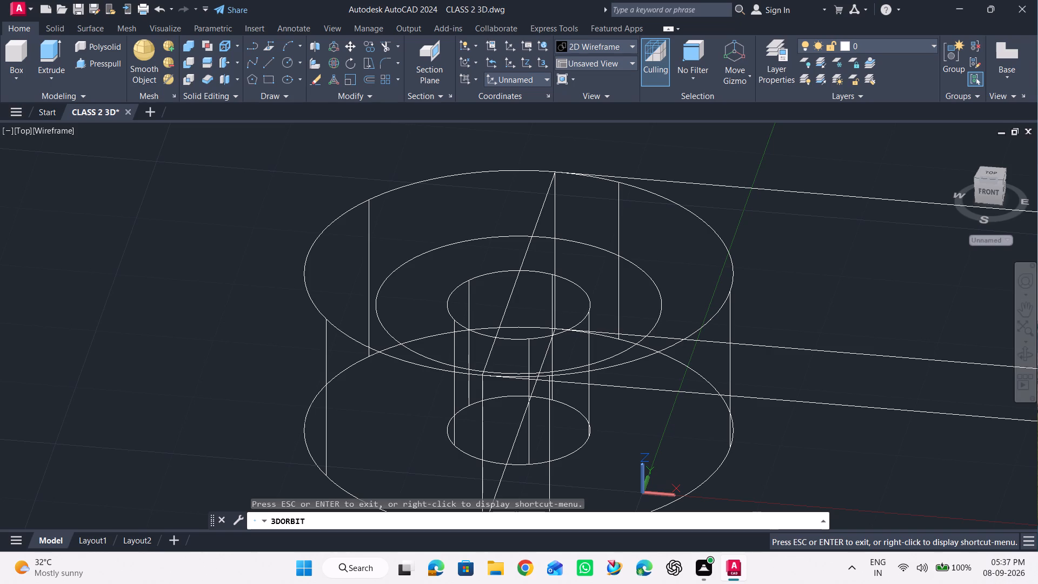
key("Escape")
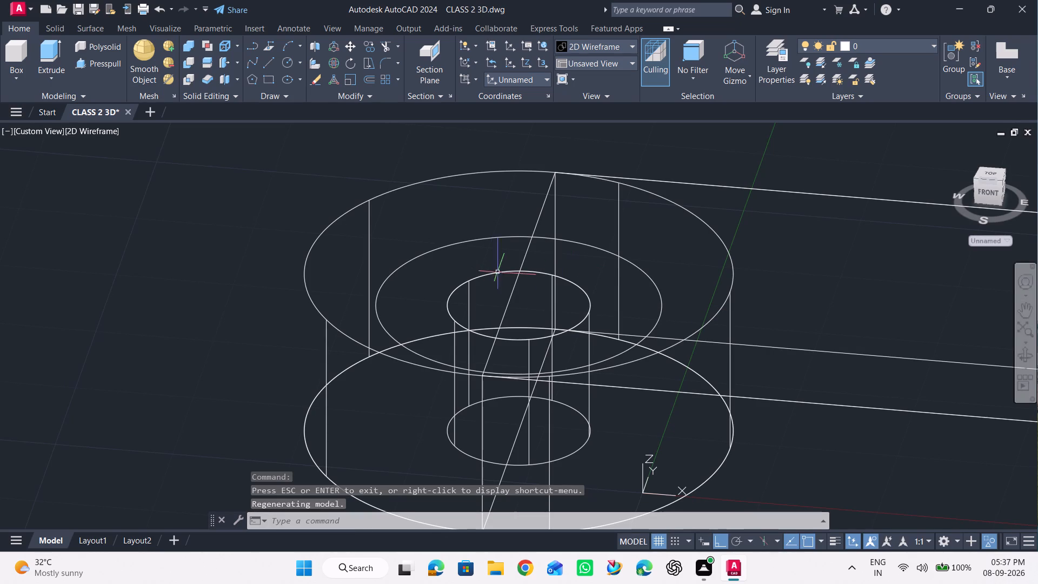
left_click(635, 263)
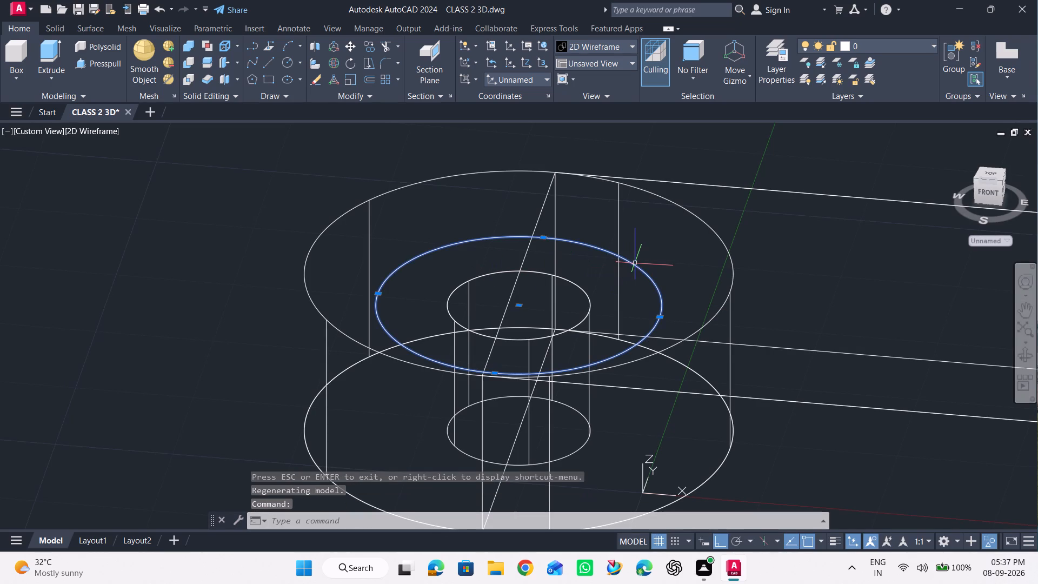
key("Delete")
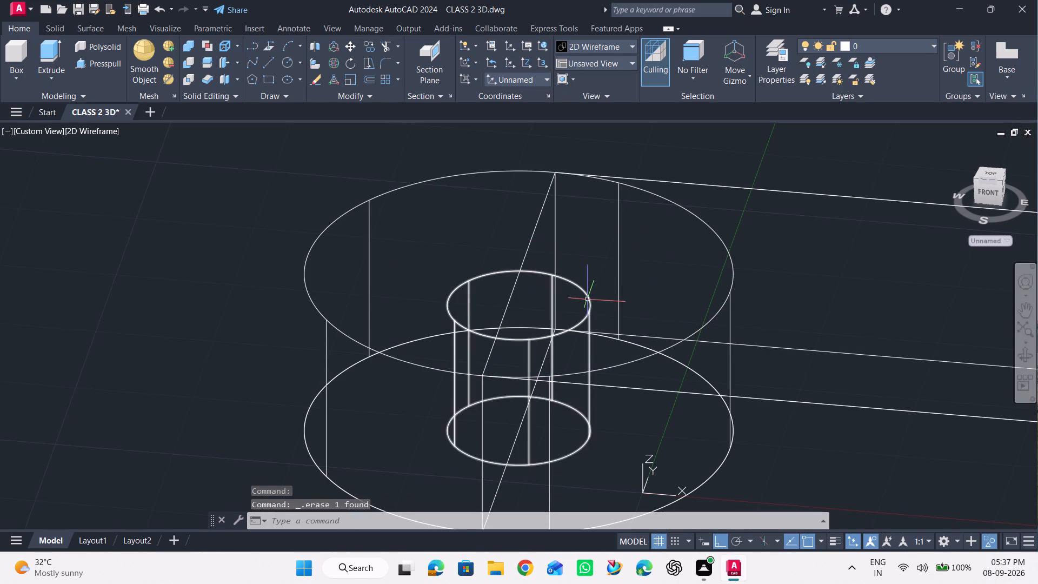
Hide the central through-hole cylinder and erase the leftover construction circle at its top.
left_click(587, 300)
right_click(591, 302)
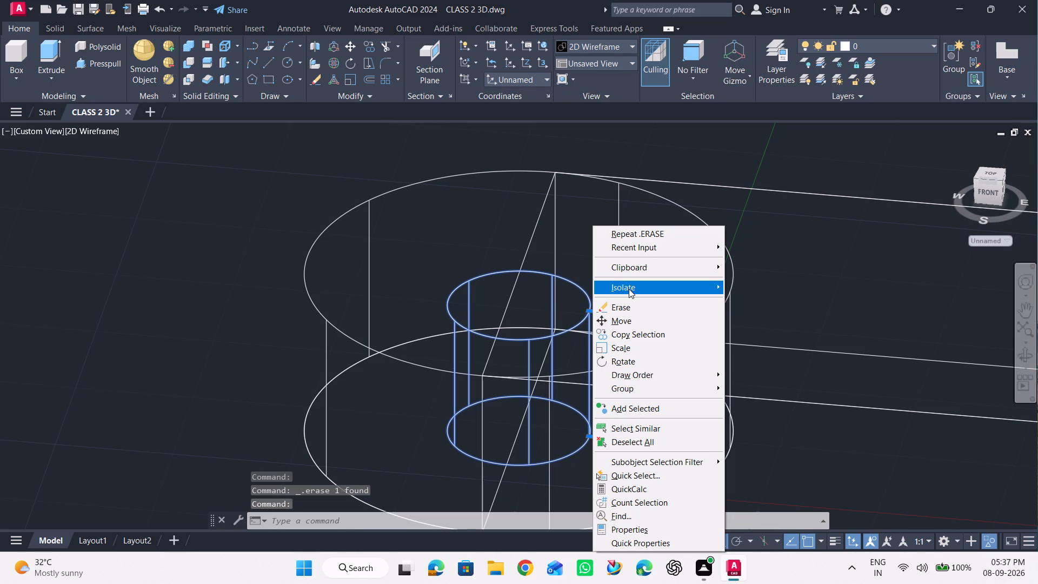
left_click(629, 289)
left_click(755, 302)
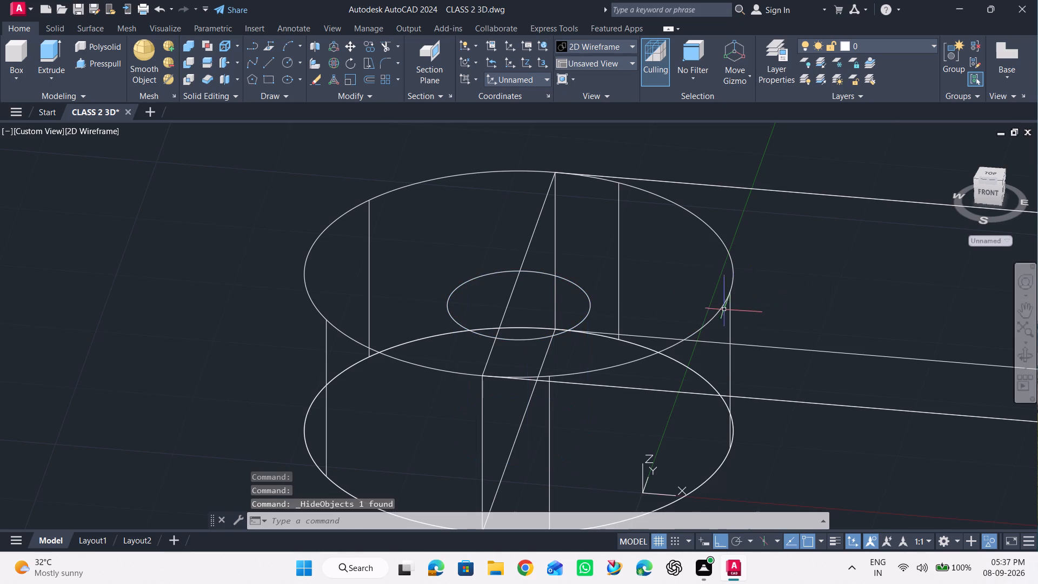
left_click(588, 316)
key("Delete")
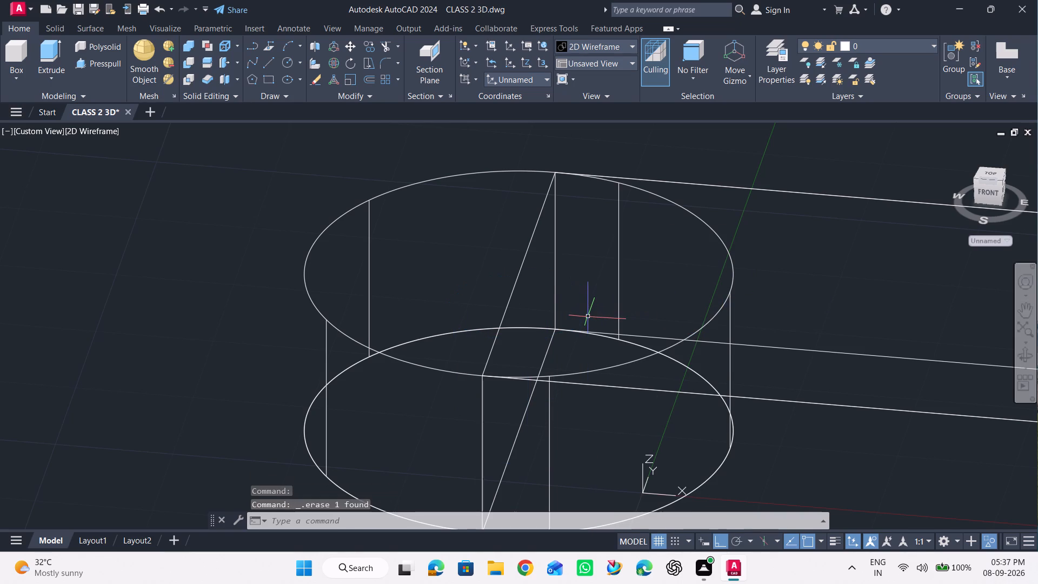
End object isolation to show the hidden recess and hole cylinders again.
right_click(584, 316)
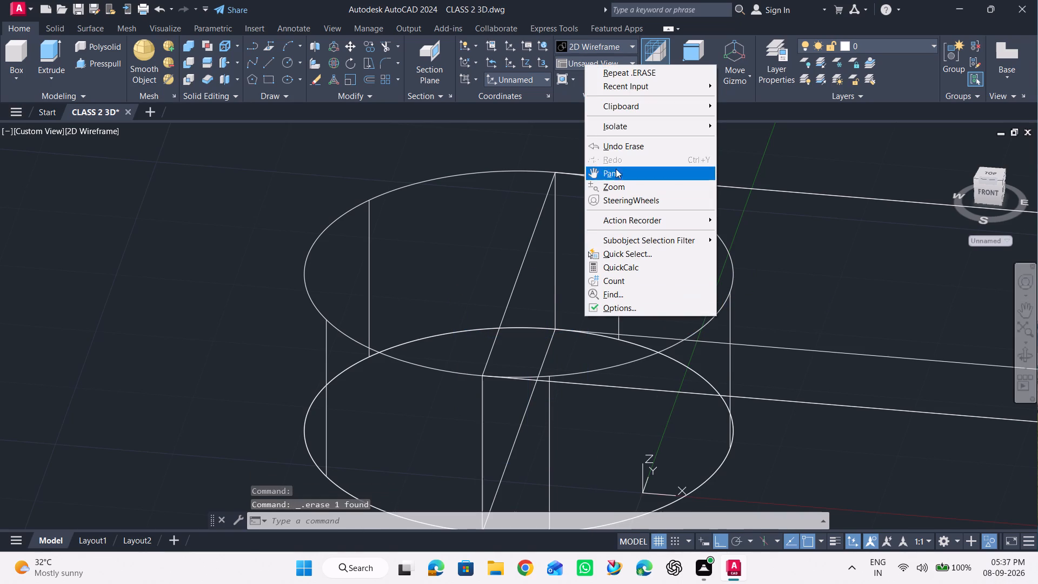
left_click(639, 122)
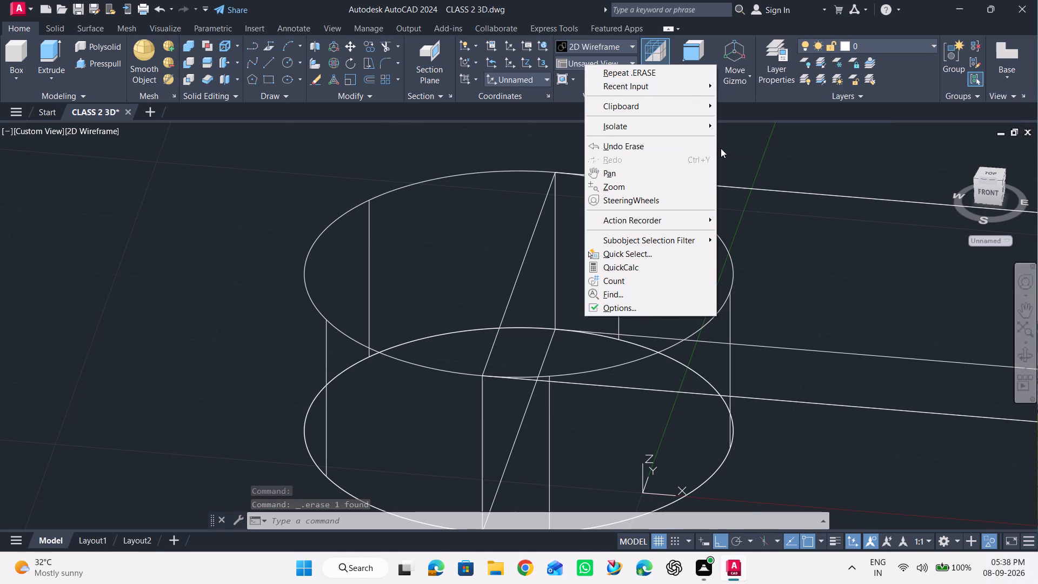
left_click(738, 154)
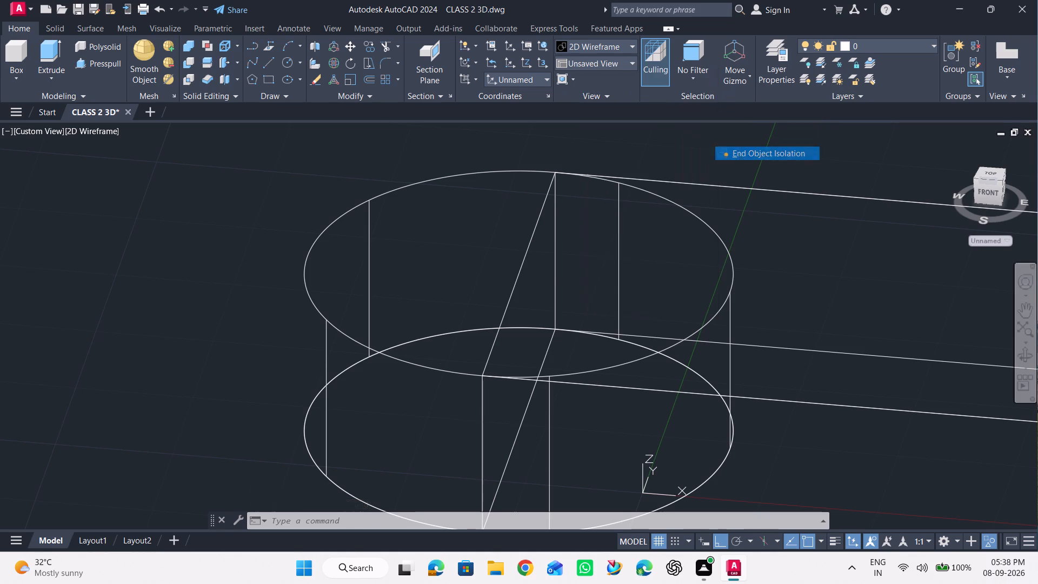
Hide the shallow recess cylinder and the central through-hole cylinder together.
left_click(662, 279)
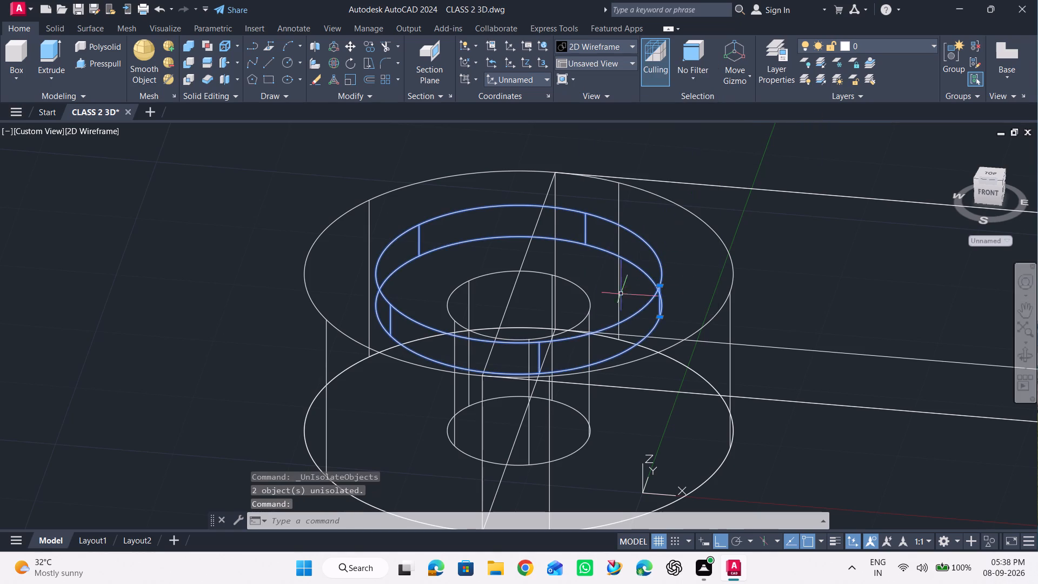
left_click(589, 306)
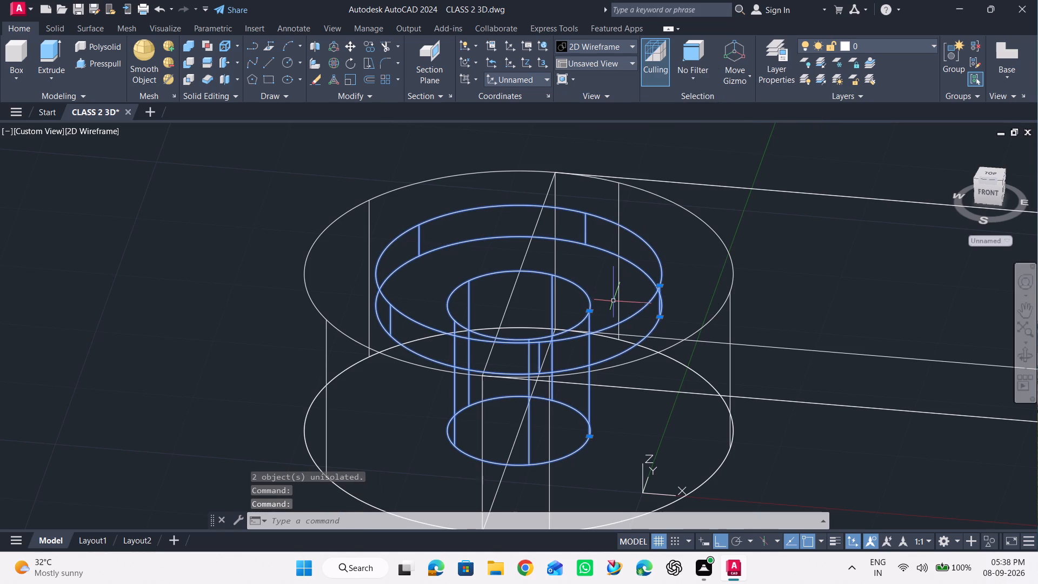
right_click(610, 296)
left_click(634, 307)
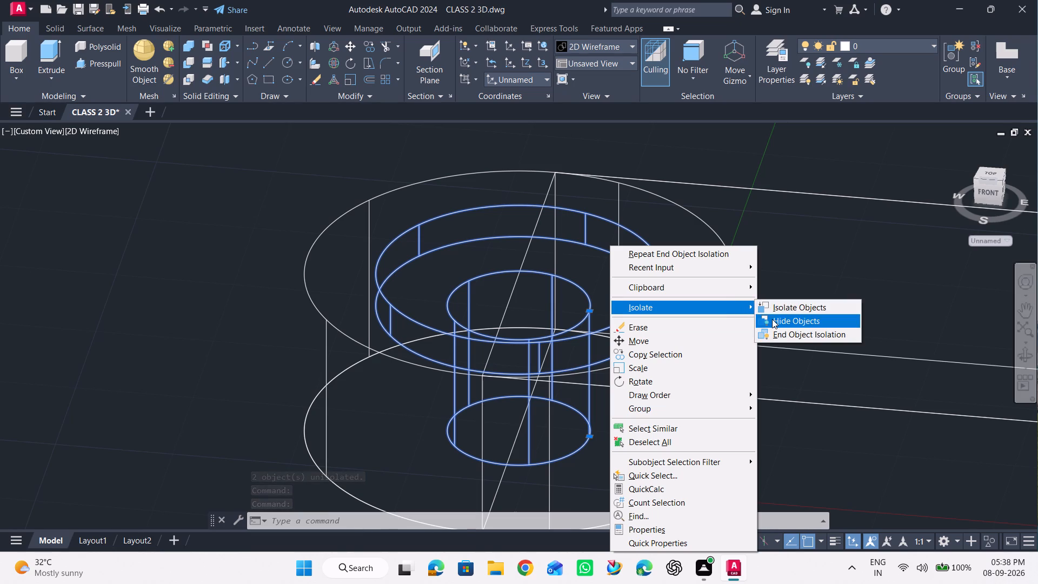
left_click(772, 319)
Union the outer cylinder and the rectangular arm into one solid.
scroll(476, 302, "down", 2)
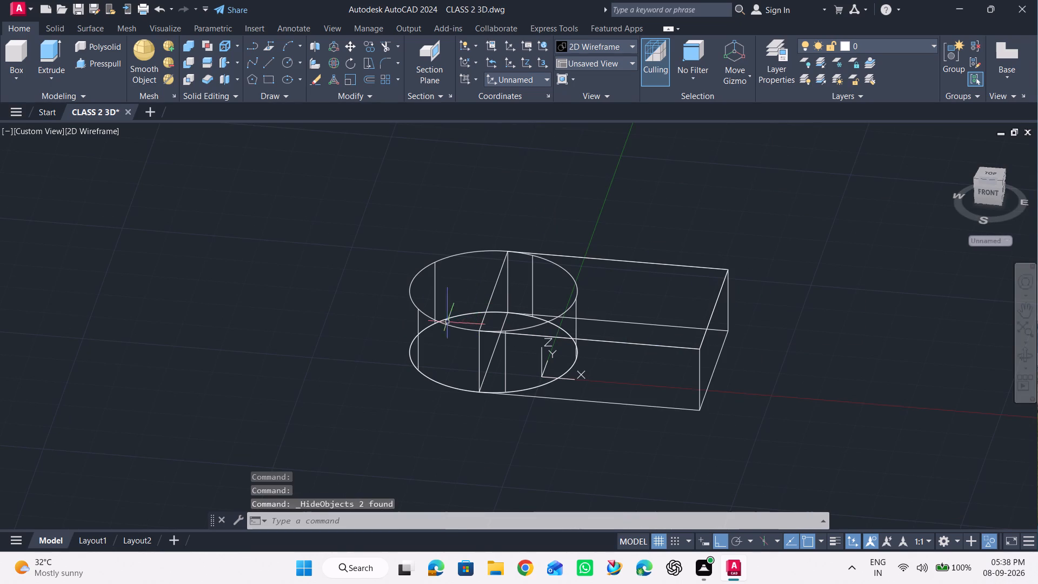
scroll(347, 287, "up", 1)
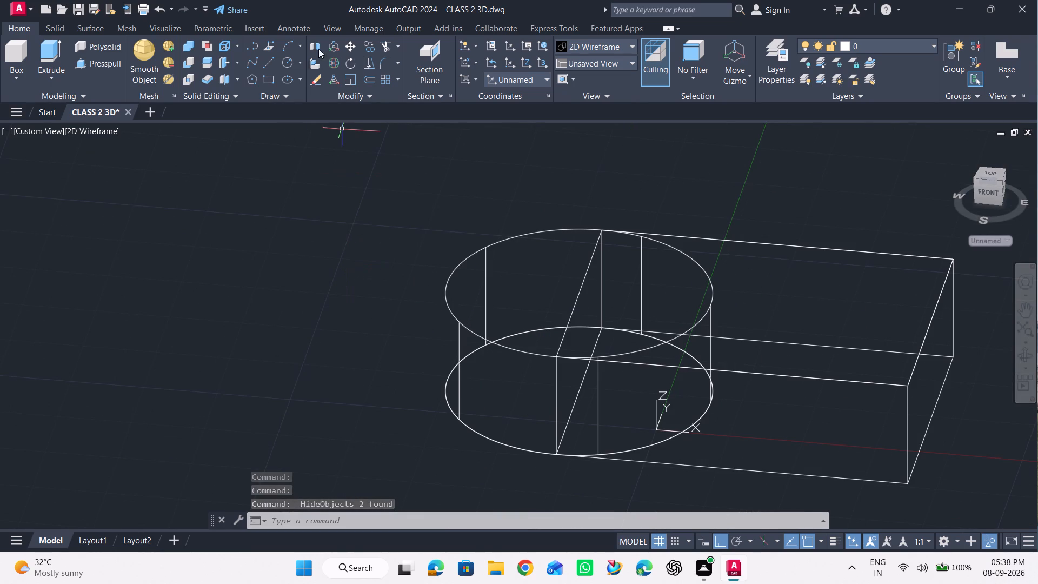
left_click(189, 48)
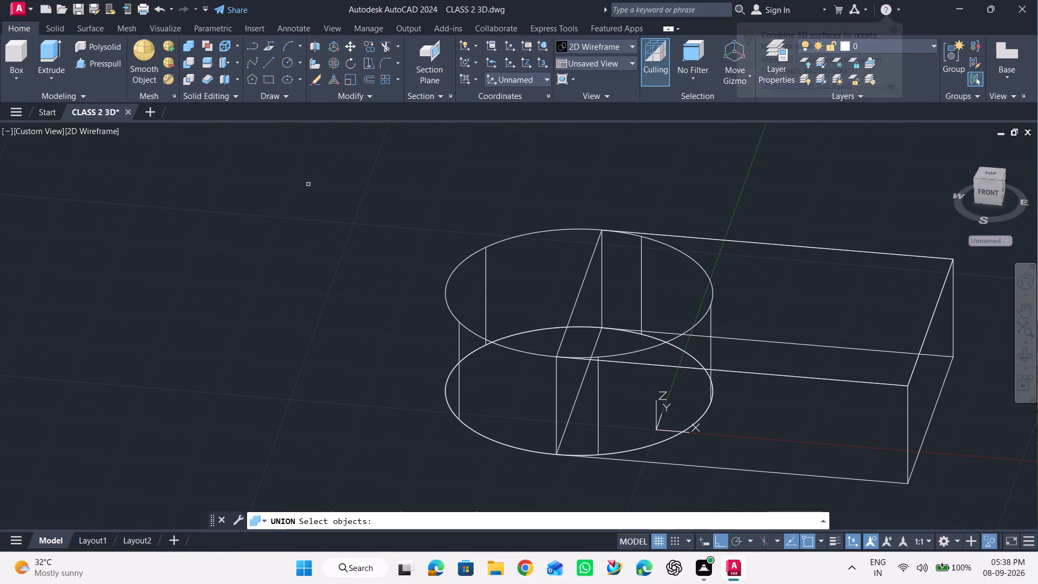
left_click(626, 244)
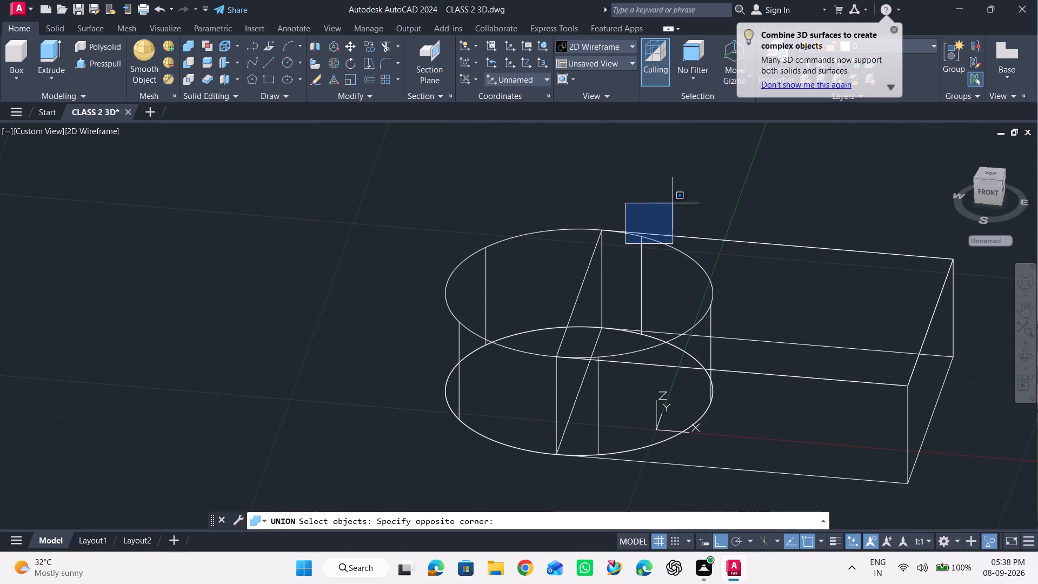
left_click_drag(673, 203, 666, 206)
left_click_drag(694, 191, 581, 439)
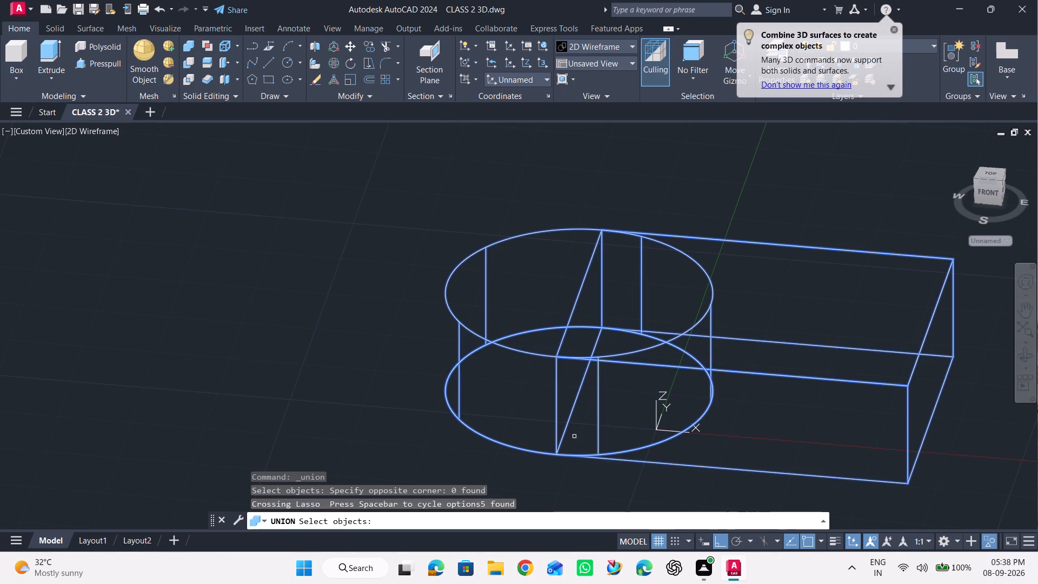
key("Return")
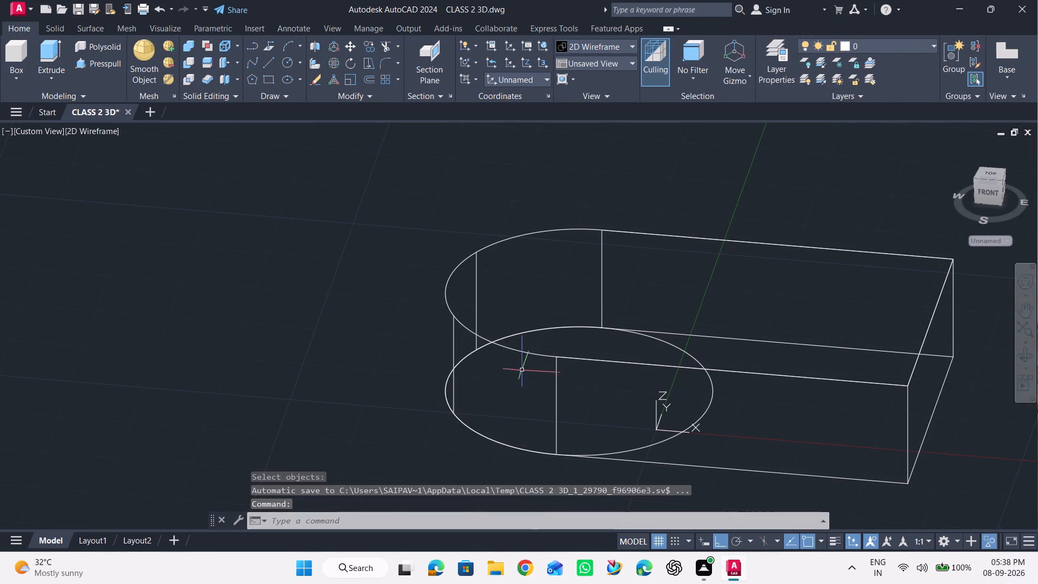
Erase the leftover outline circle at the base of the merged solid's rounded end.
left_click(706, 414)
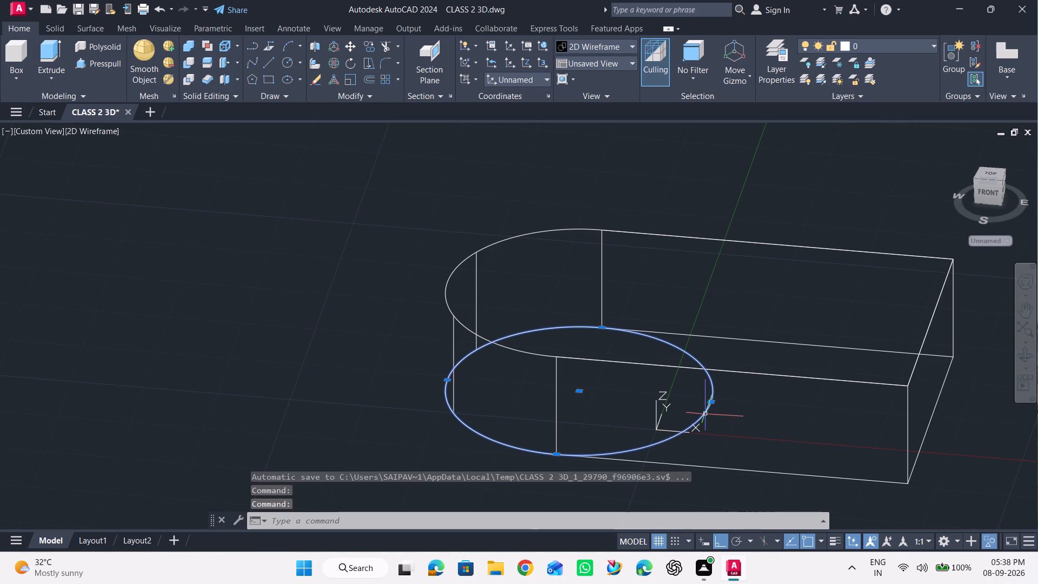
key("Delete")
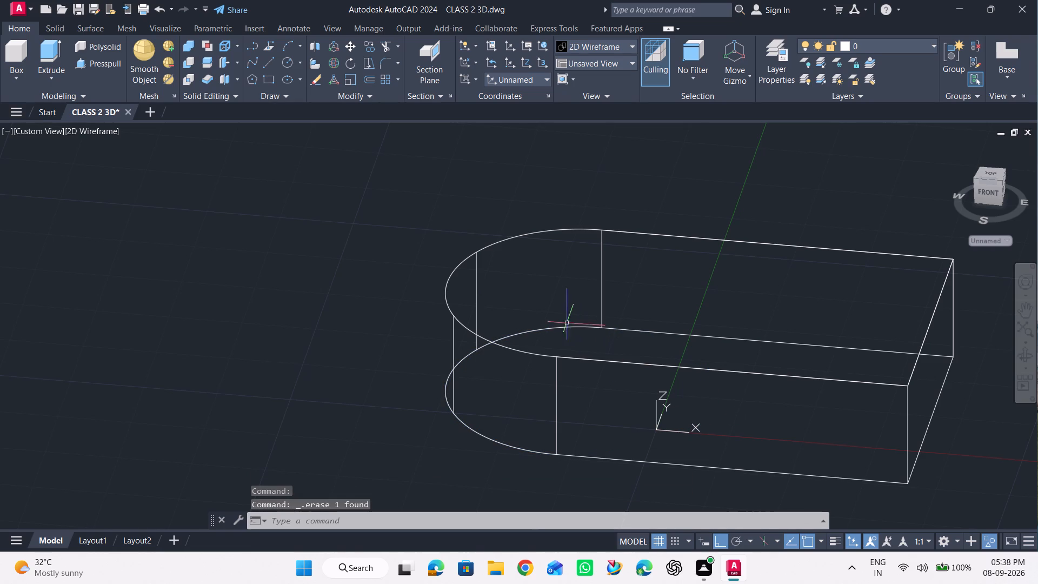
End object isolation to bring back the recess and hole cylinders.
right_click(496, 170)
left_click(522, 232)
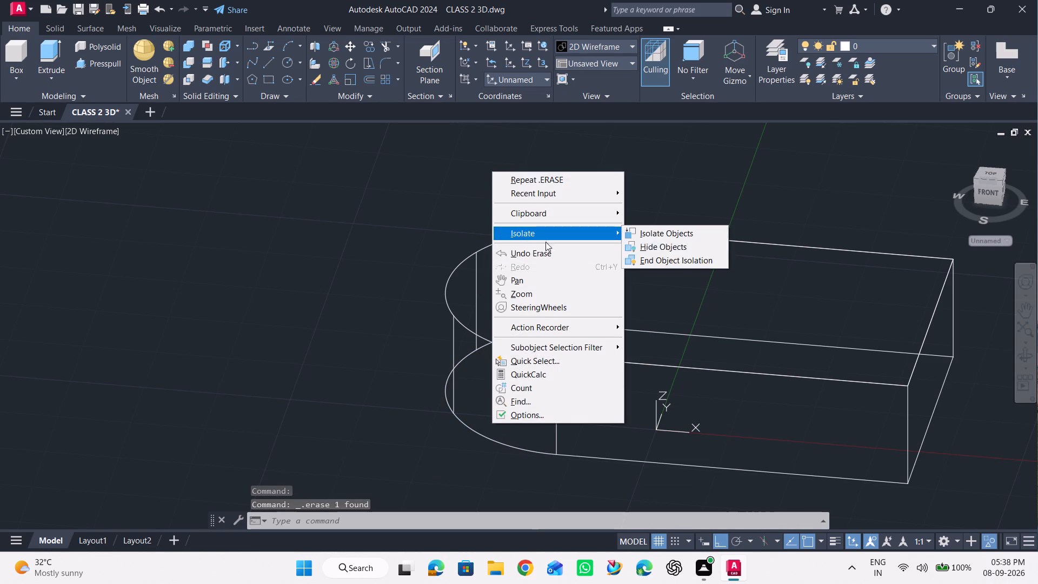
left_click(675, 263)
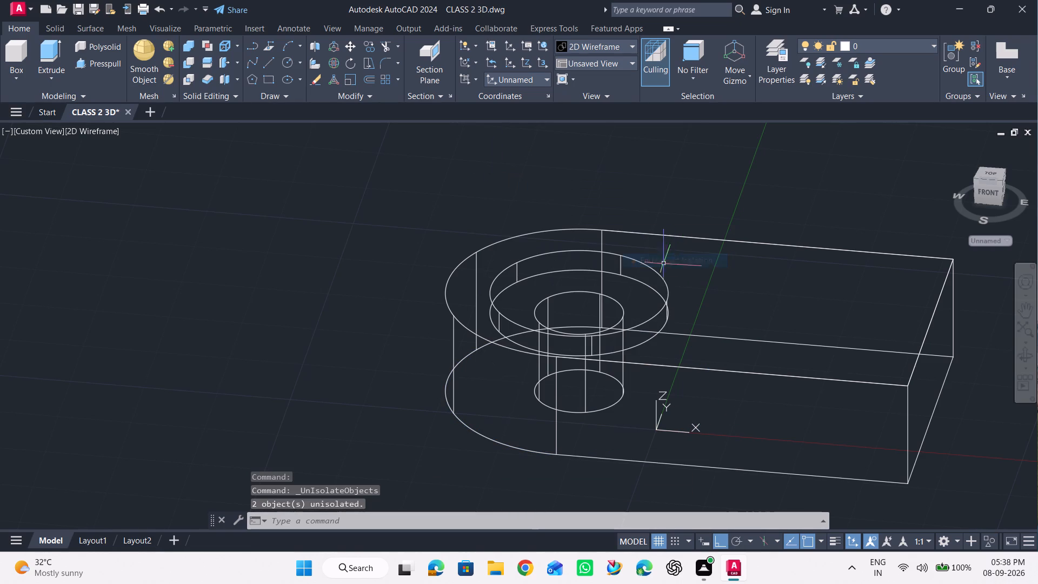
Draw a 45-long vertical line upward from the midpoint of the bottom edge at the arm's flat end.
left_click(1023, 353)
left_click_drag(951, 324, 866, 357)
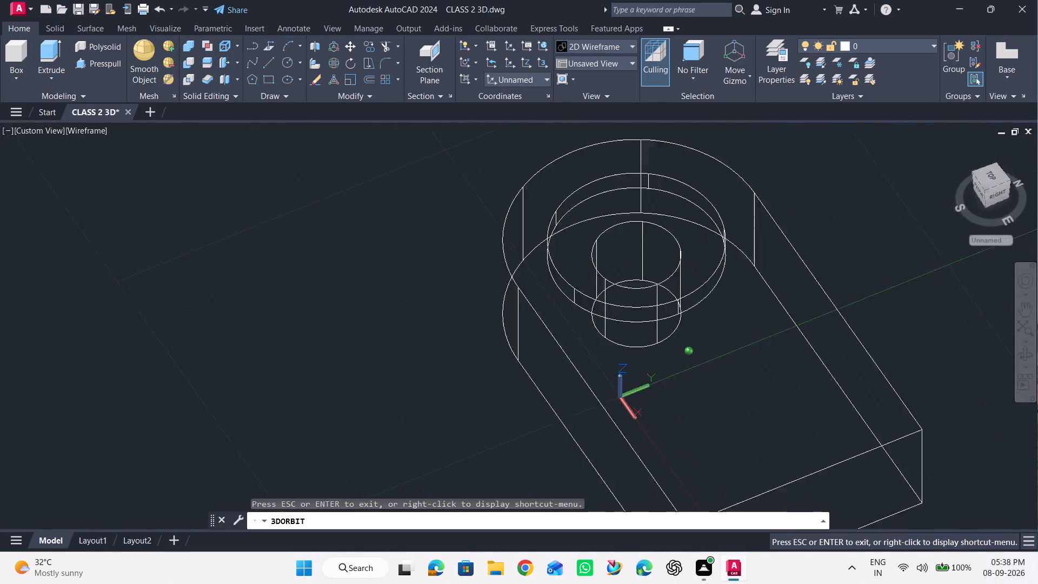
left_click_drag(866, 357, 813, 334)
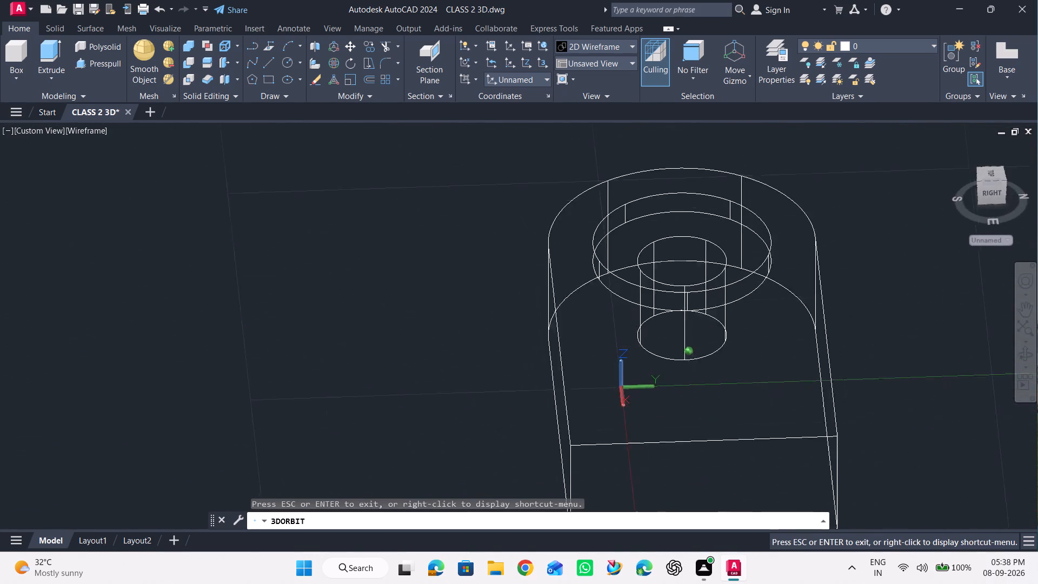
left_click_drag(813, 334, 667, 302)
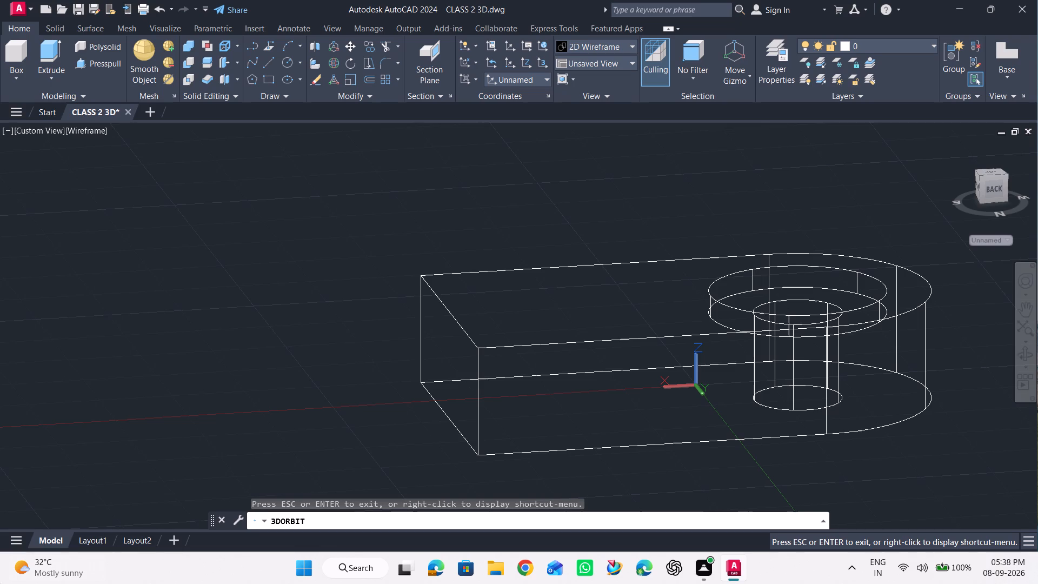
left_click_drag(573, 242, 496, 240)
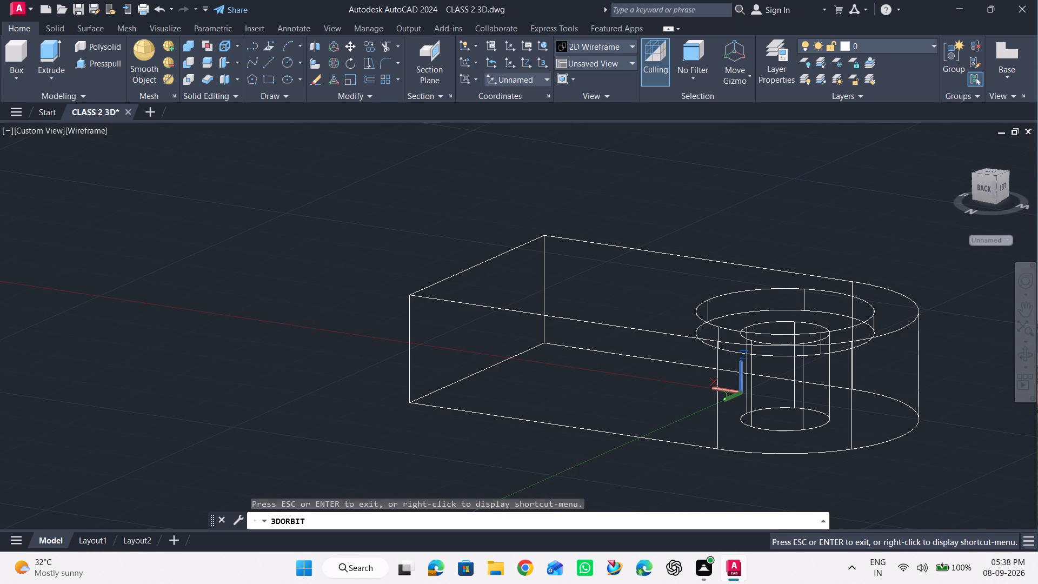
key("space")
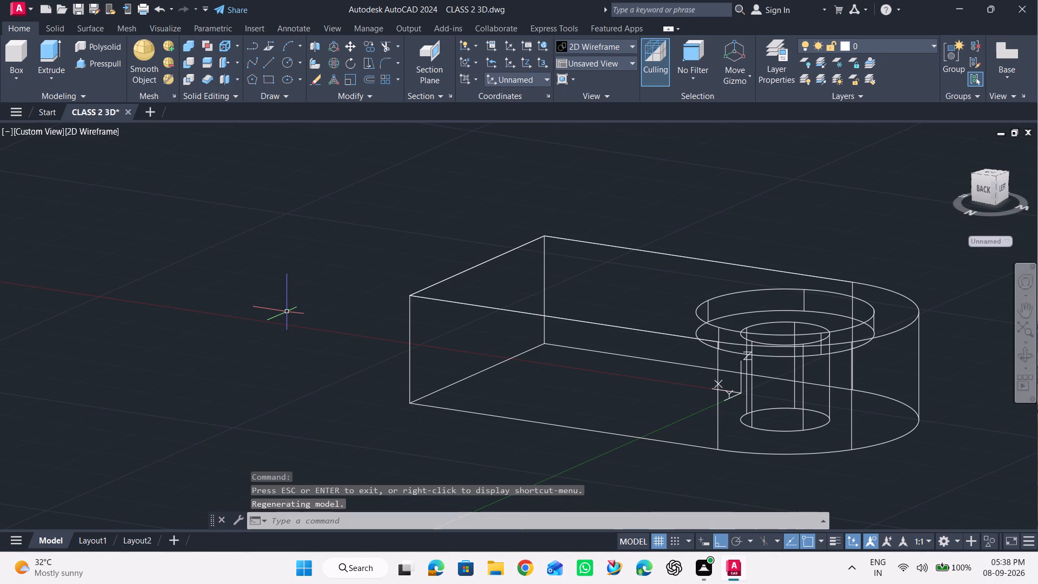
left_click(264, 67)
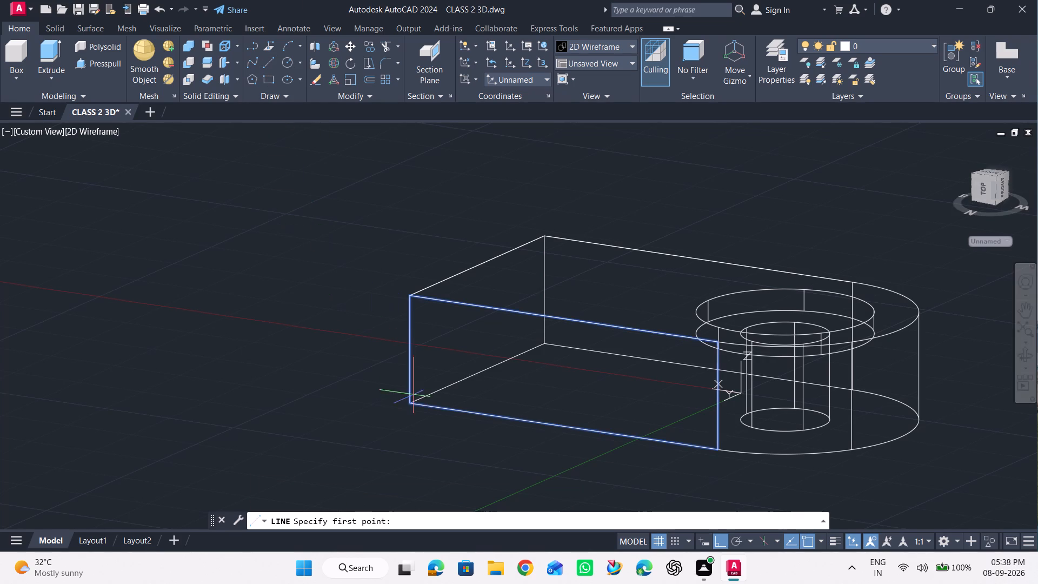
left_click(480, 373)
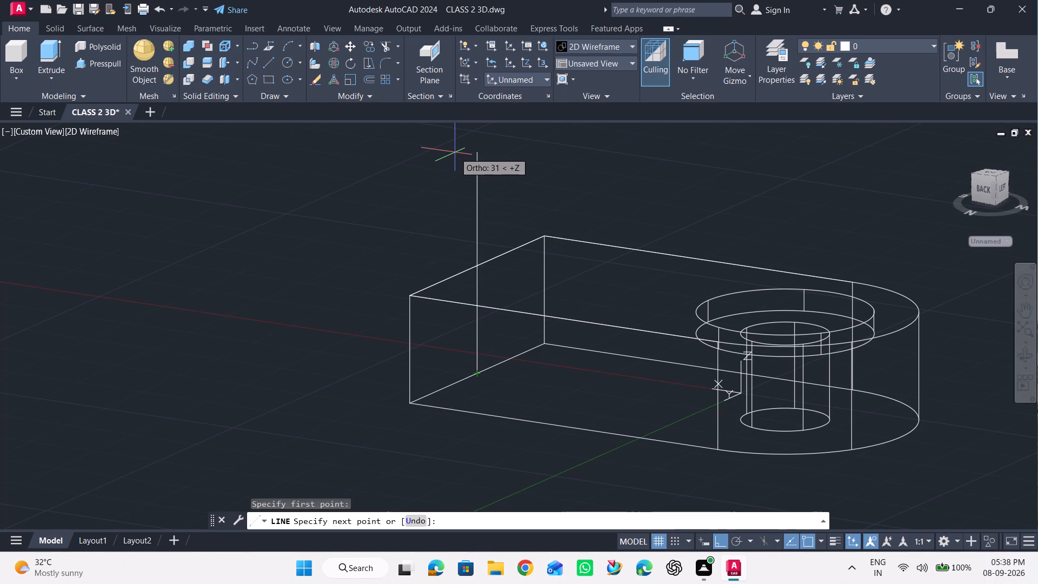
type("45")
key("Return")
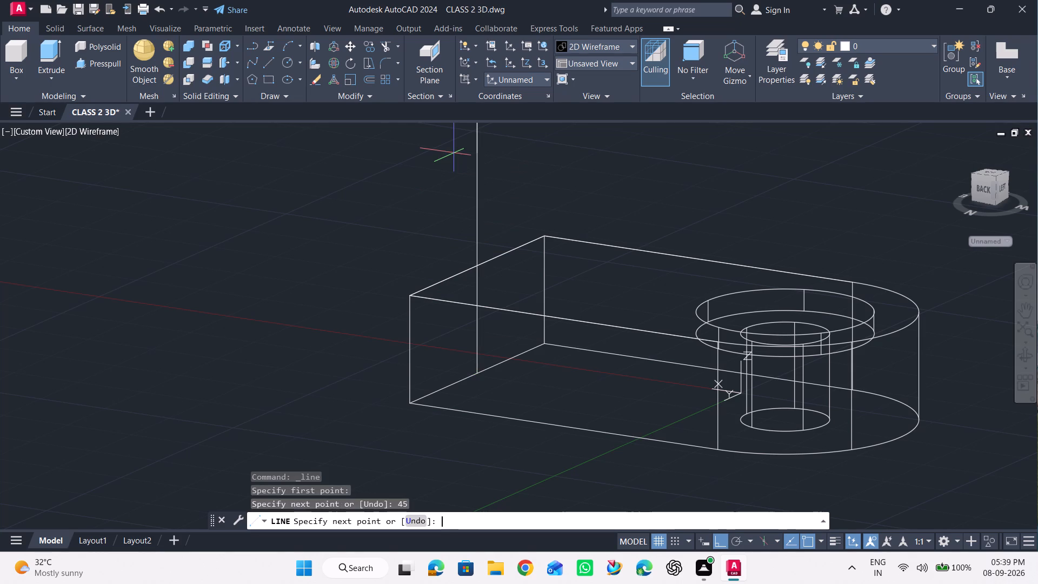
scroll(454, 171, "down", 3)
scroll(431, 209, "down", 2)
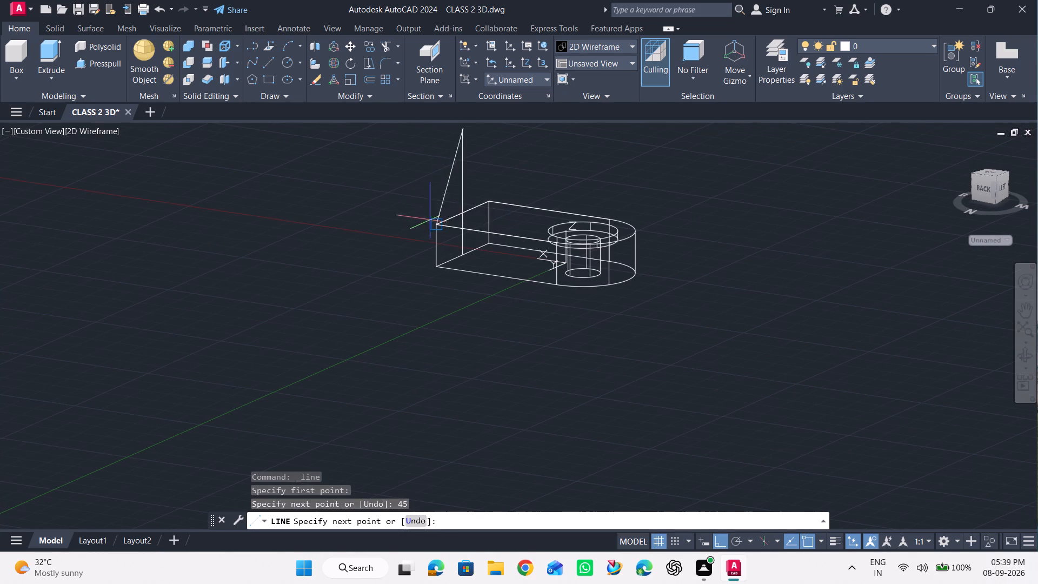
scroll(425, 224, "down", 2)
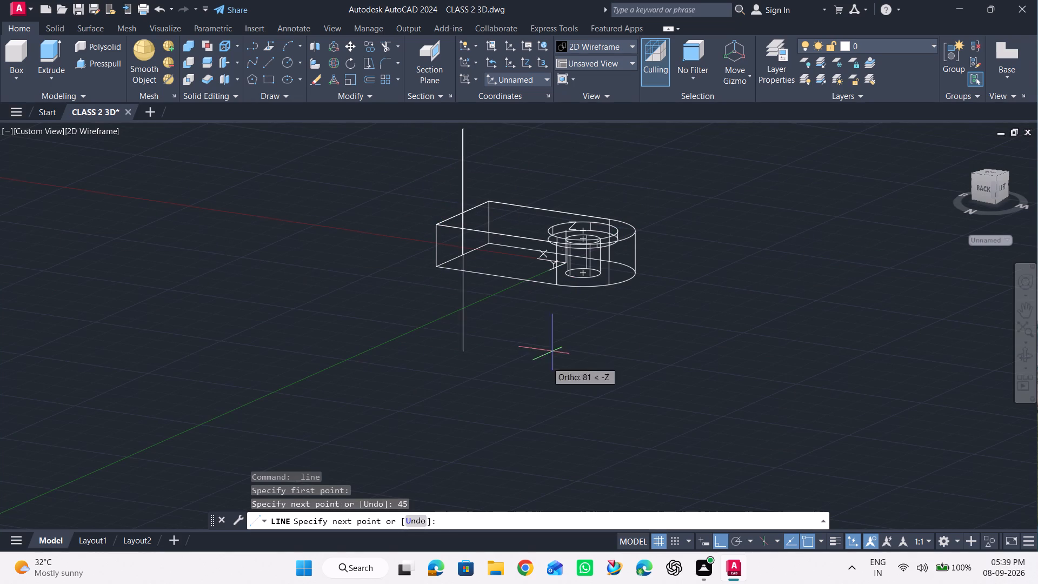
key("space")
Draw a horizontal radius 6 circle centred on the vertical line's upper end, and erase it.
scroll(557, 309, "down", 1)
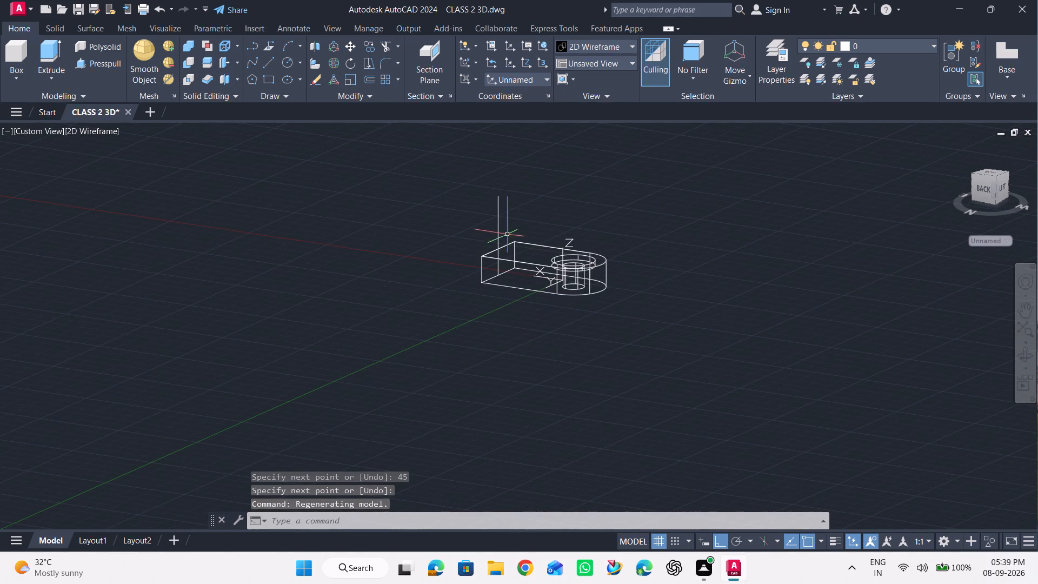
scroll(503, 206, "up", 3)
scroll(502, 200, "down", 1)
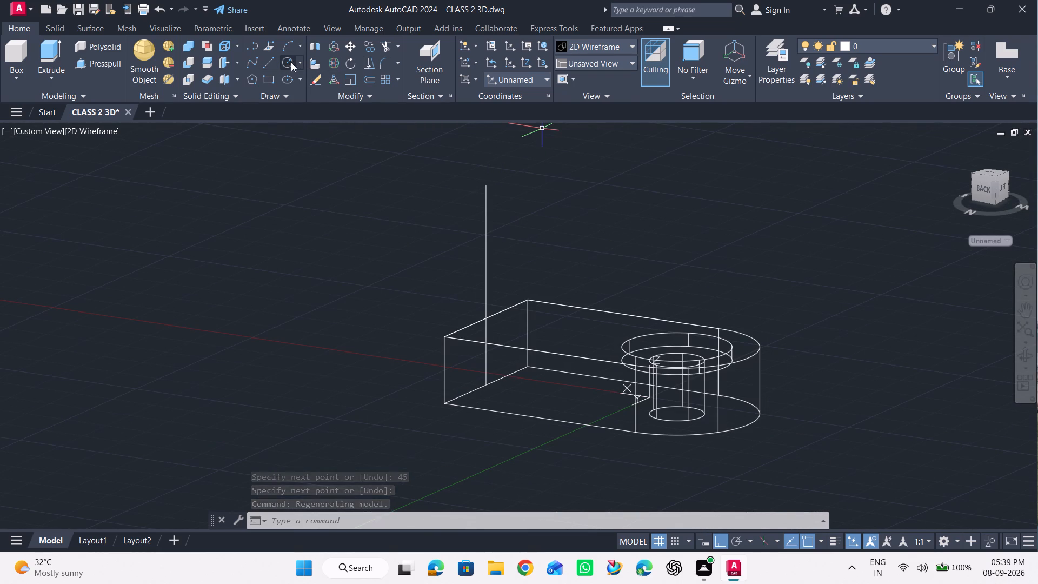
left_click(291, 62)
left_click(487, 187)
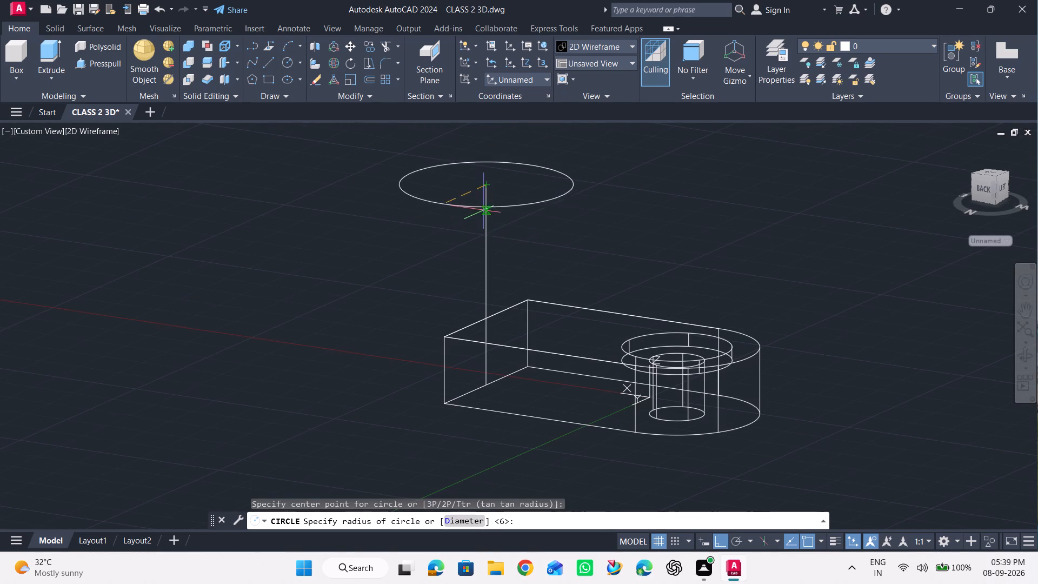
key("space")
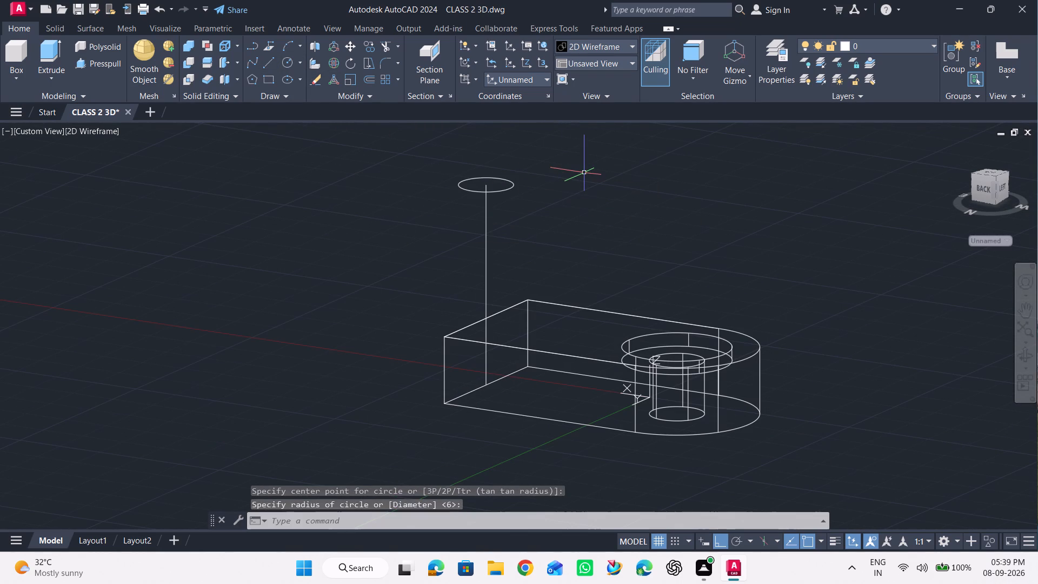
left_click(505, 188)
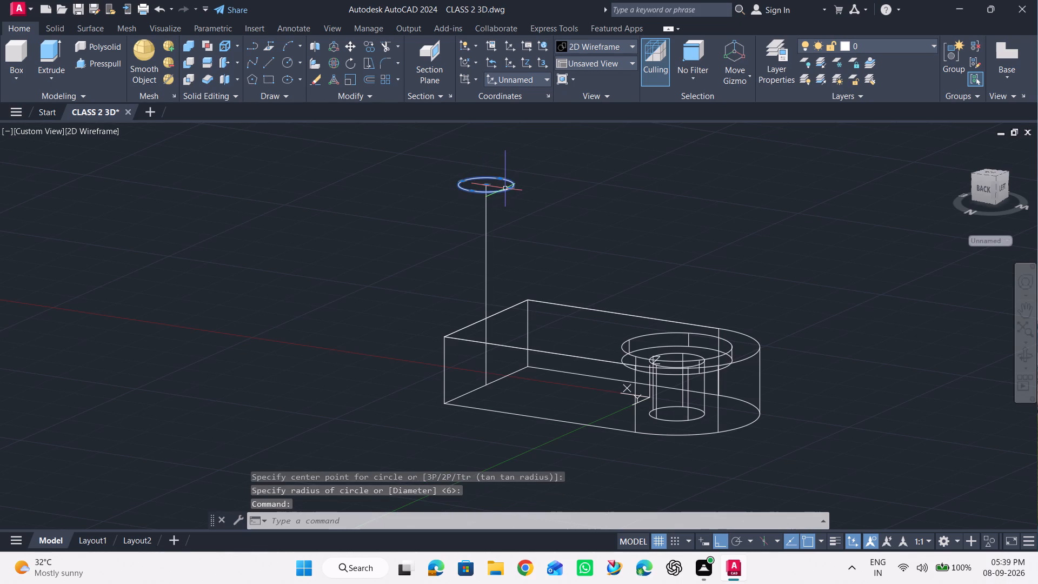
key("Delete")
Set the UCS to the Front orientation.
left_click(530, 80)
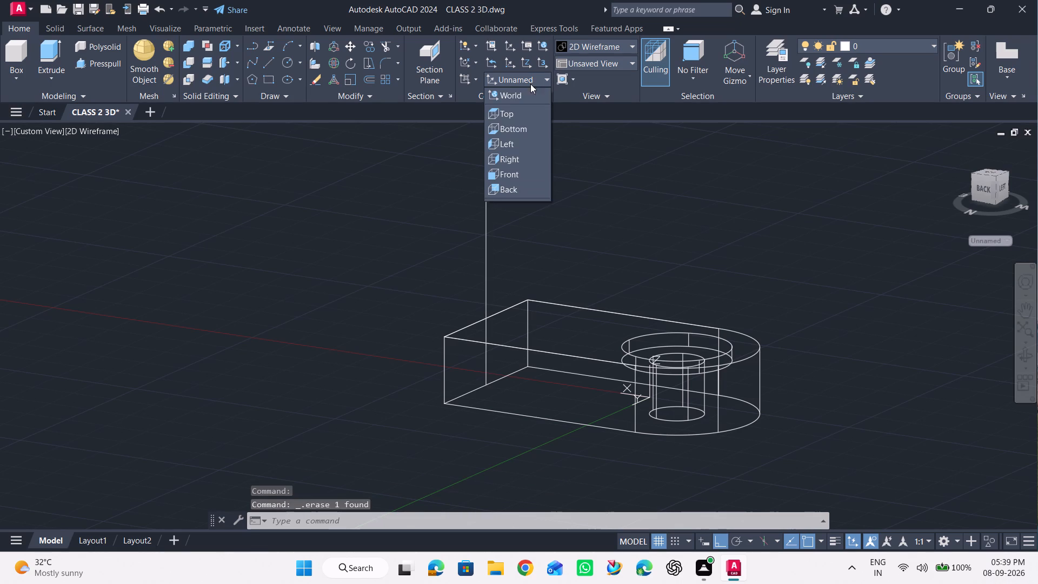
left_click(502, 176)
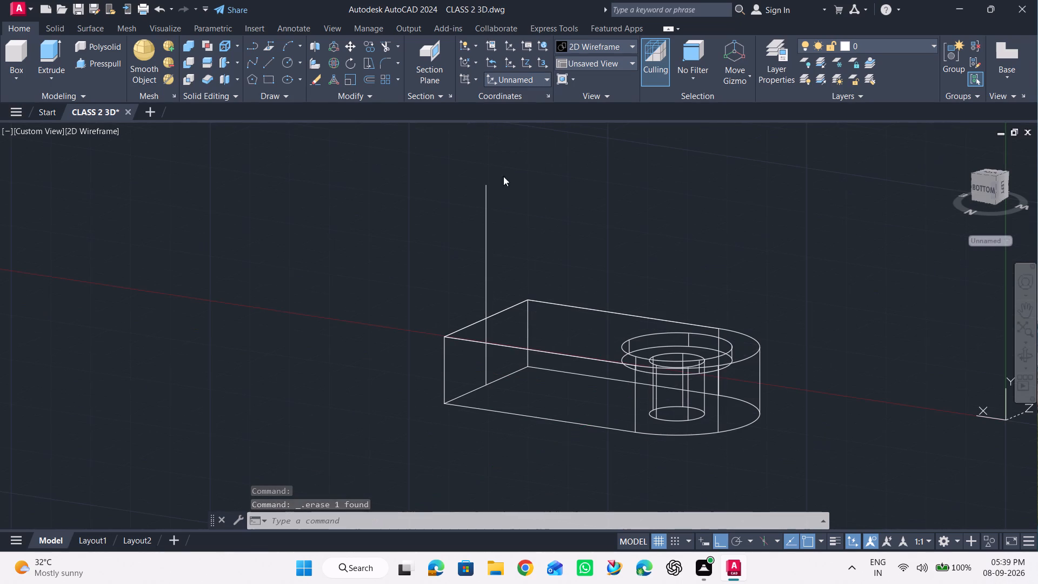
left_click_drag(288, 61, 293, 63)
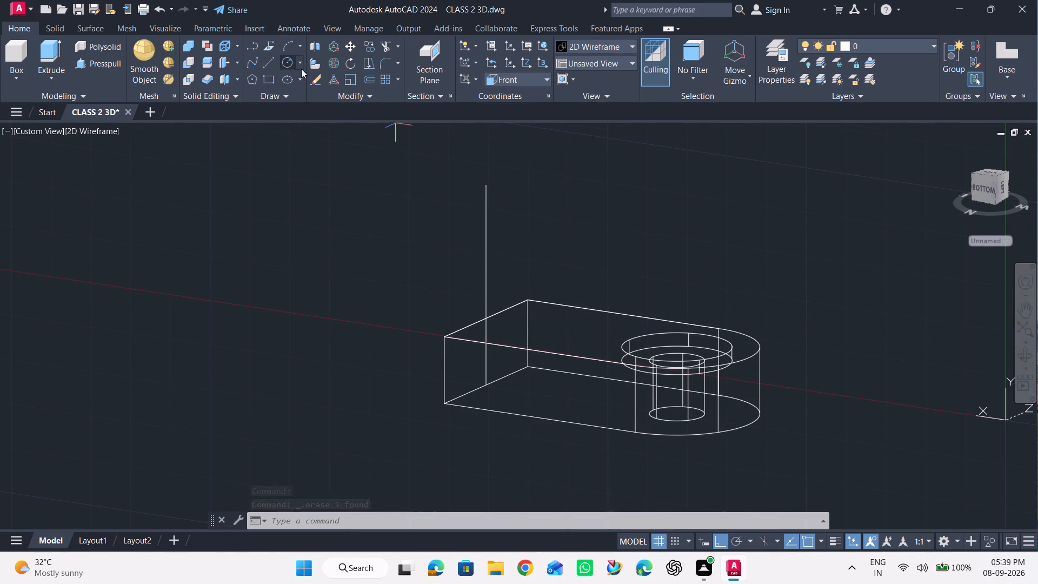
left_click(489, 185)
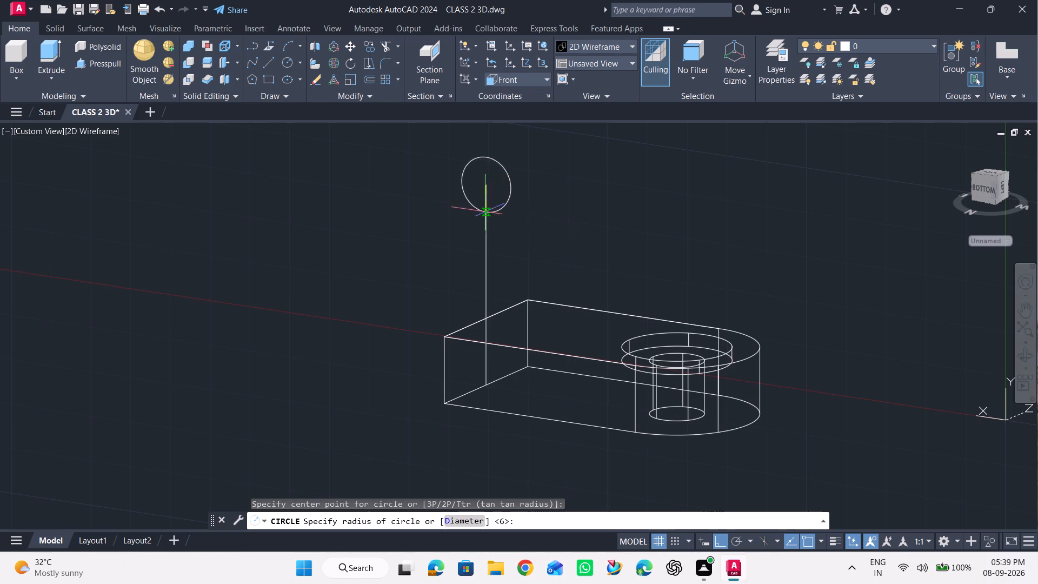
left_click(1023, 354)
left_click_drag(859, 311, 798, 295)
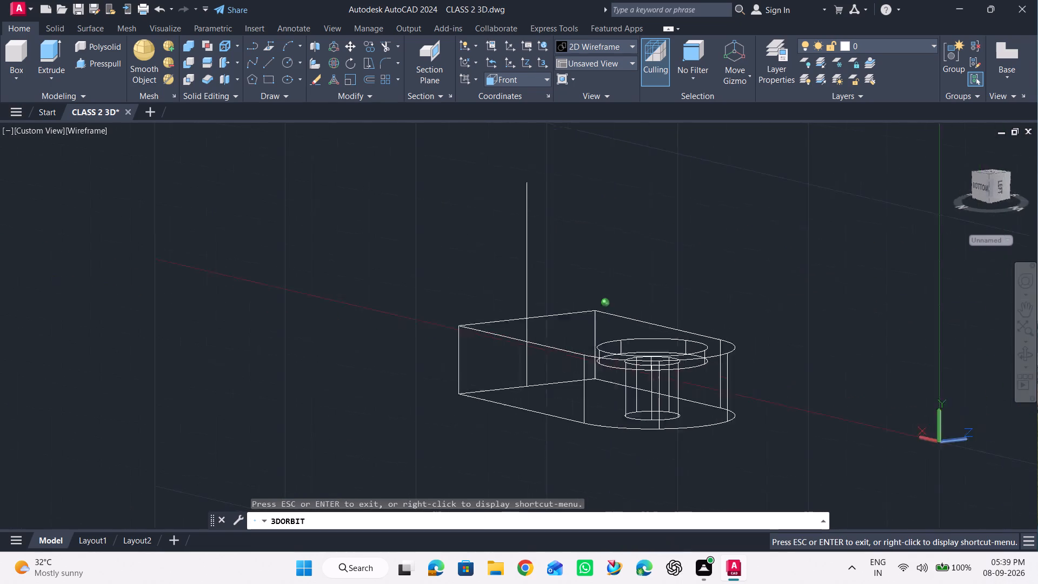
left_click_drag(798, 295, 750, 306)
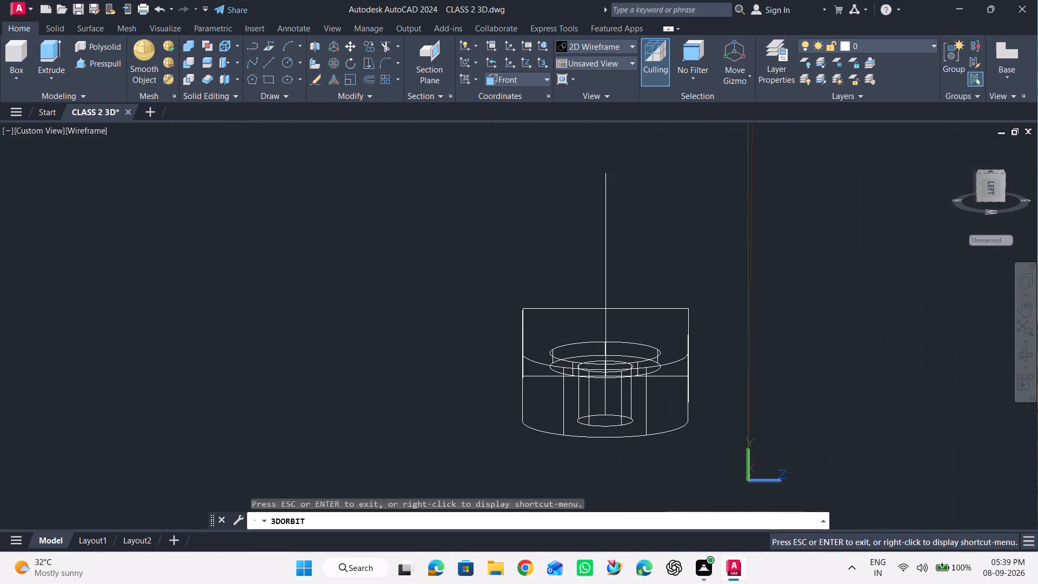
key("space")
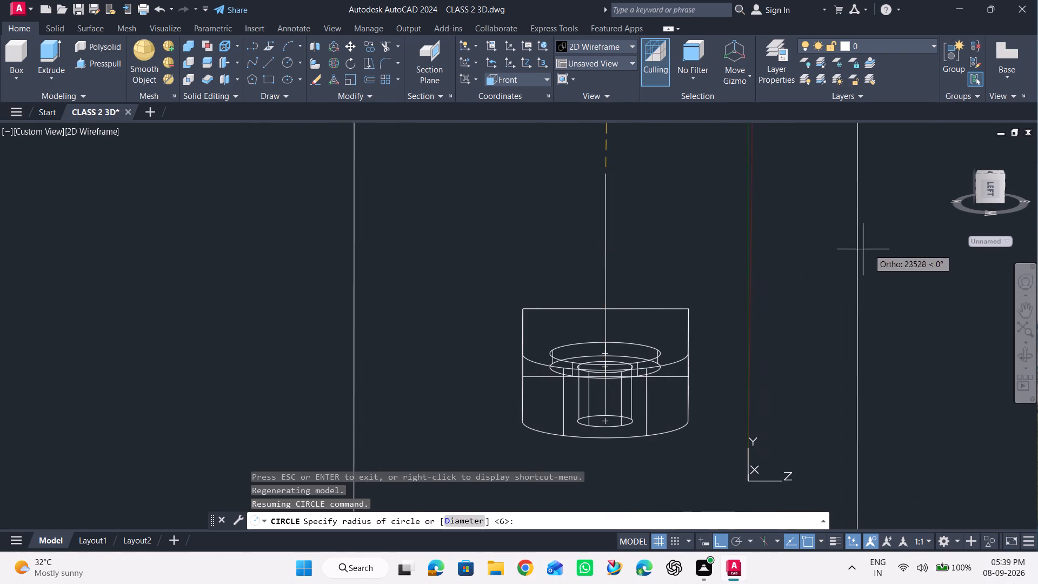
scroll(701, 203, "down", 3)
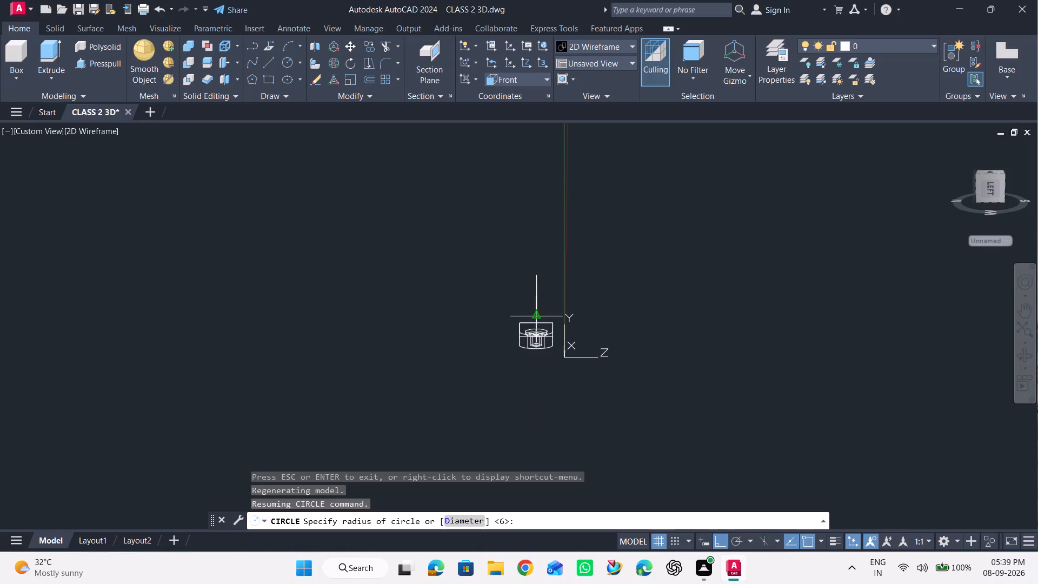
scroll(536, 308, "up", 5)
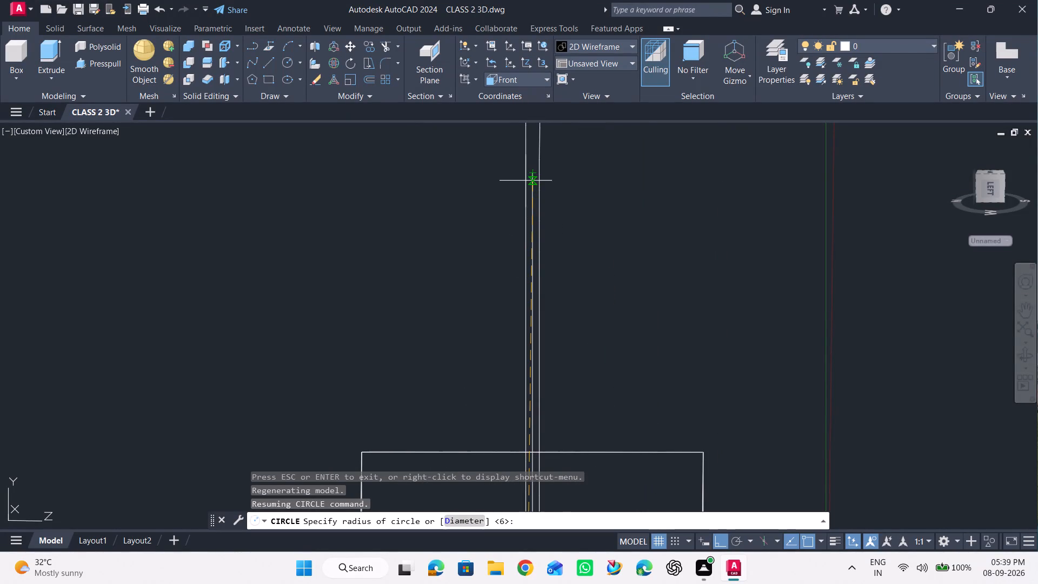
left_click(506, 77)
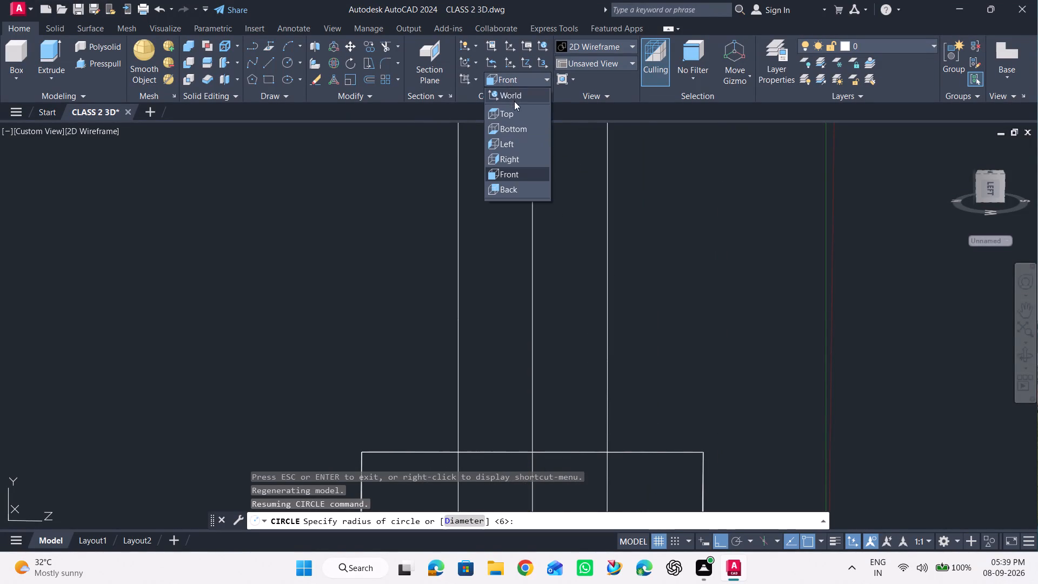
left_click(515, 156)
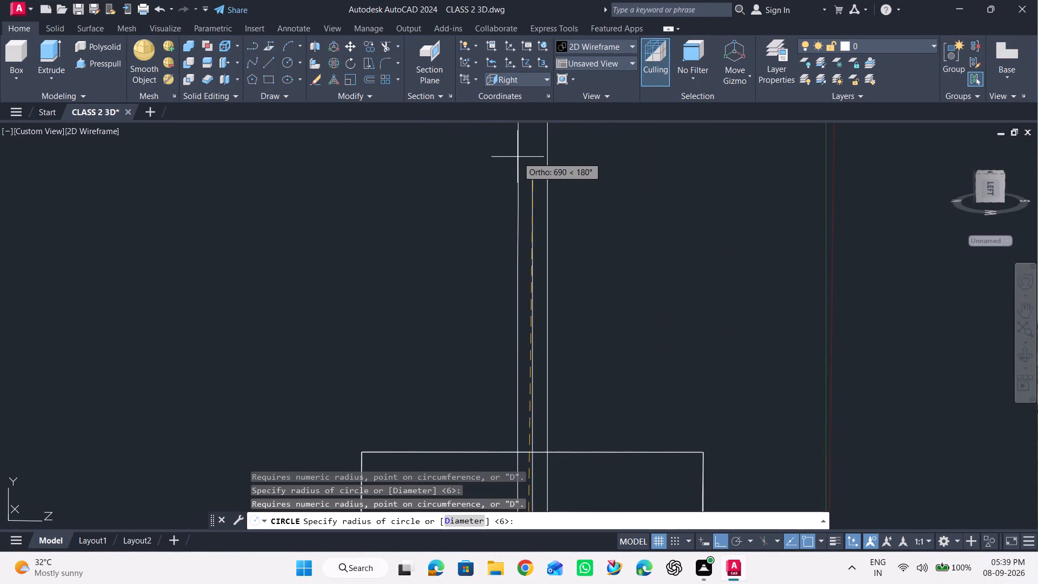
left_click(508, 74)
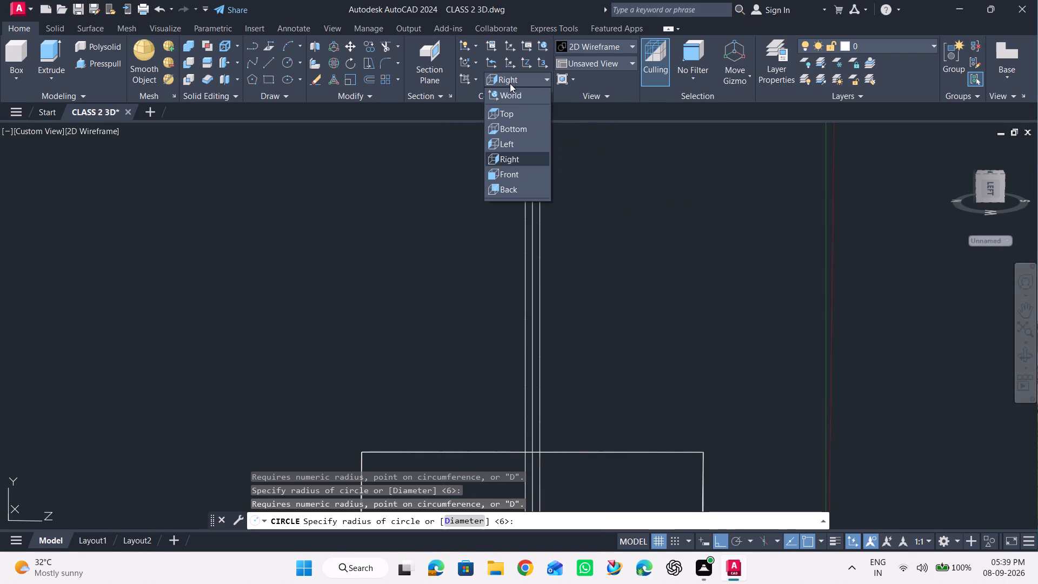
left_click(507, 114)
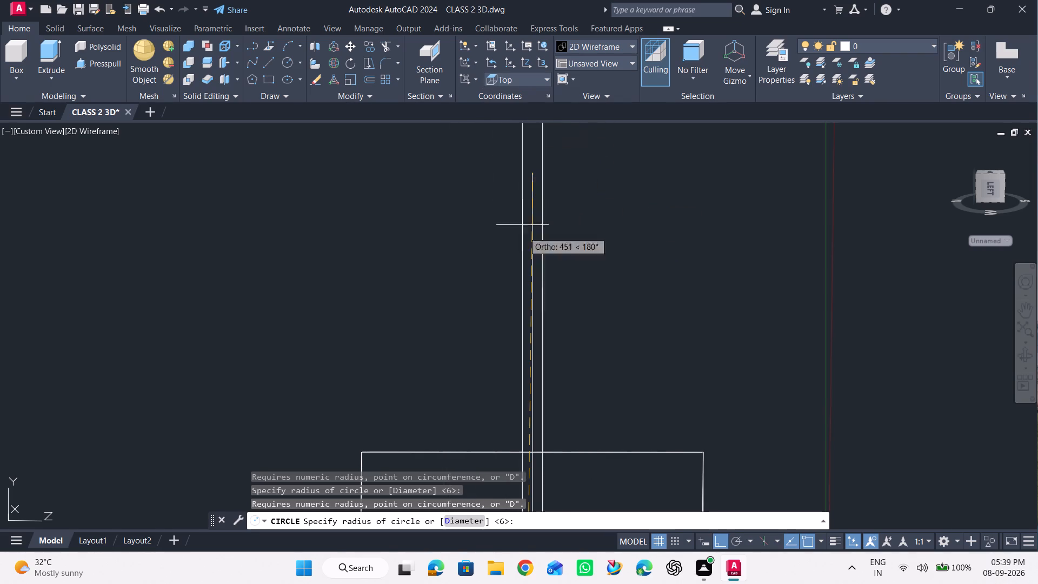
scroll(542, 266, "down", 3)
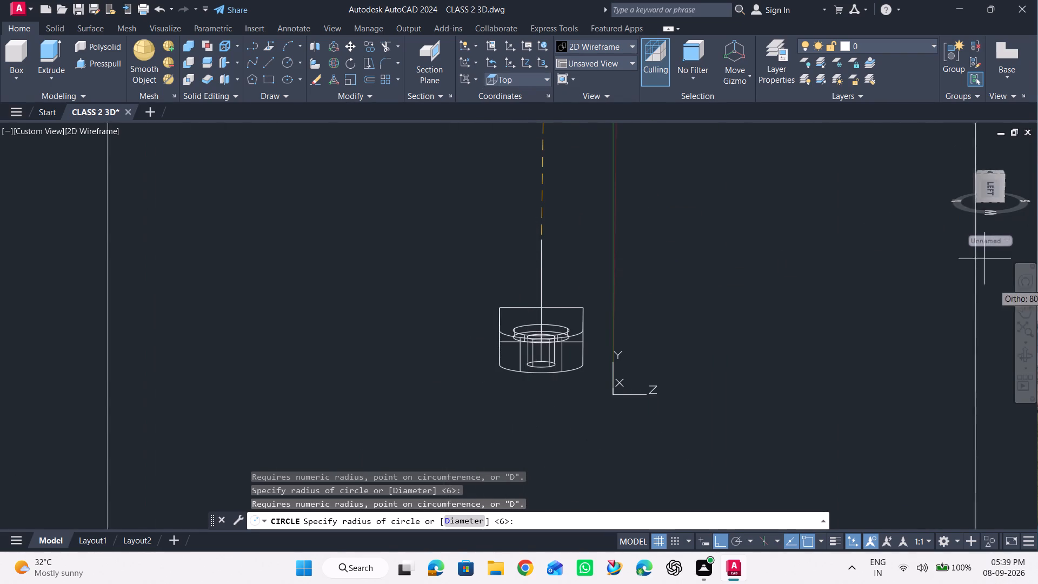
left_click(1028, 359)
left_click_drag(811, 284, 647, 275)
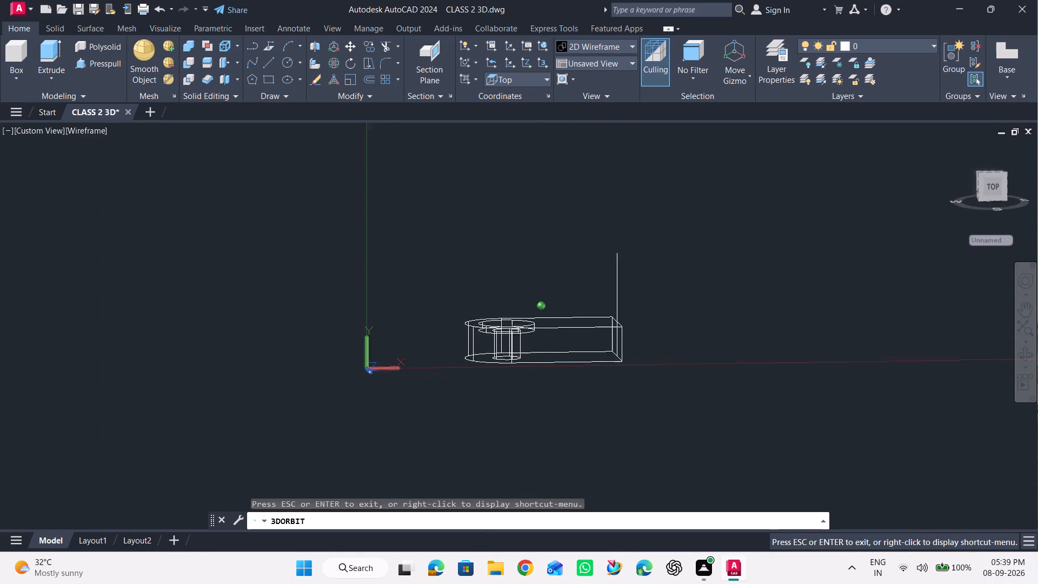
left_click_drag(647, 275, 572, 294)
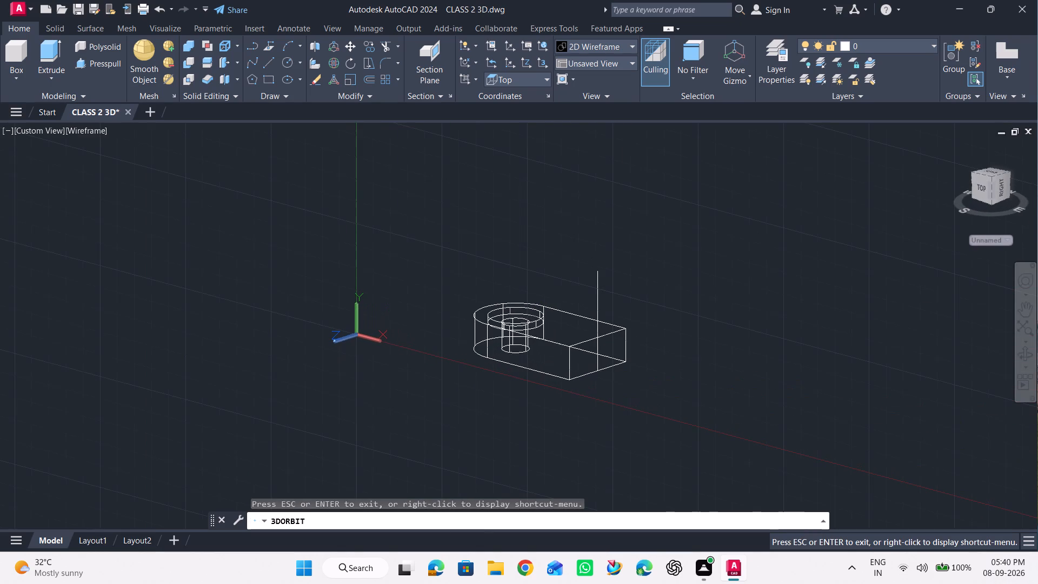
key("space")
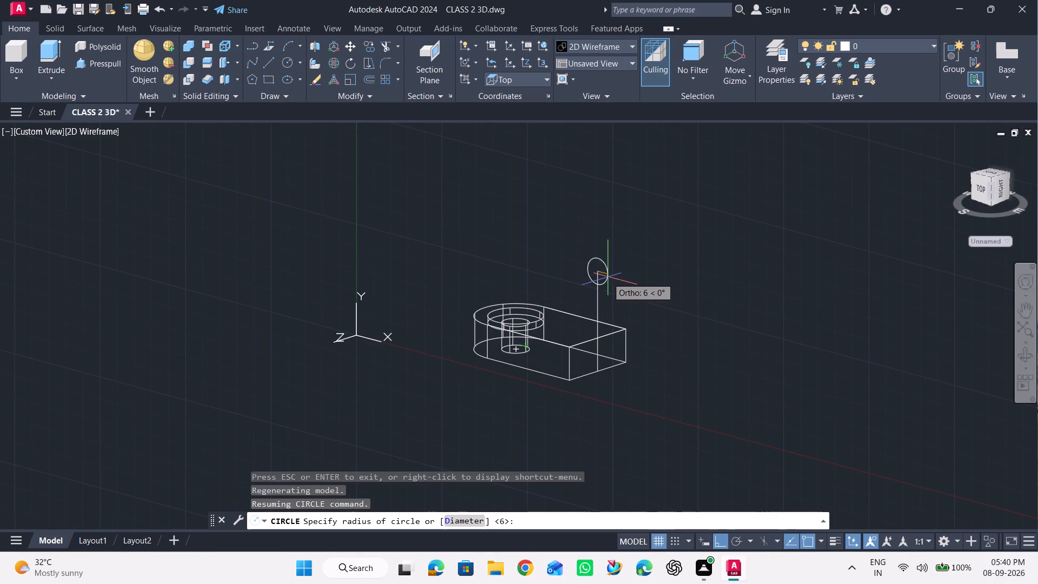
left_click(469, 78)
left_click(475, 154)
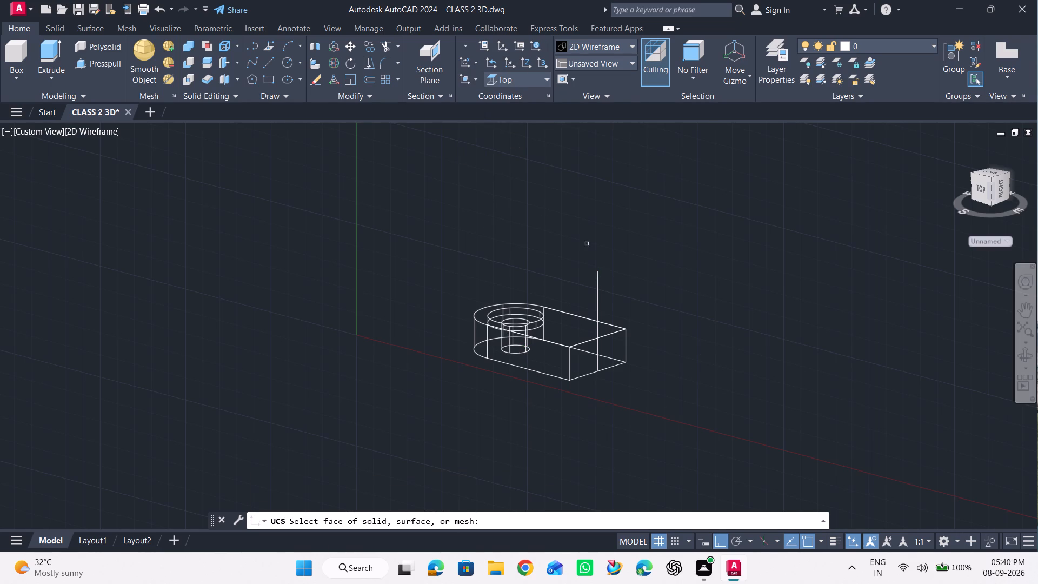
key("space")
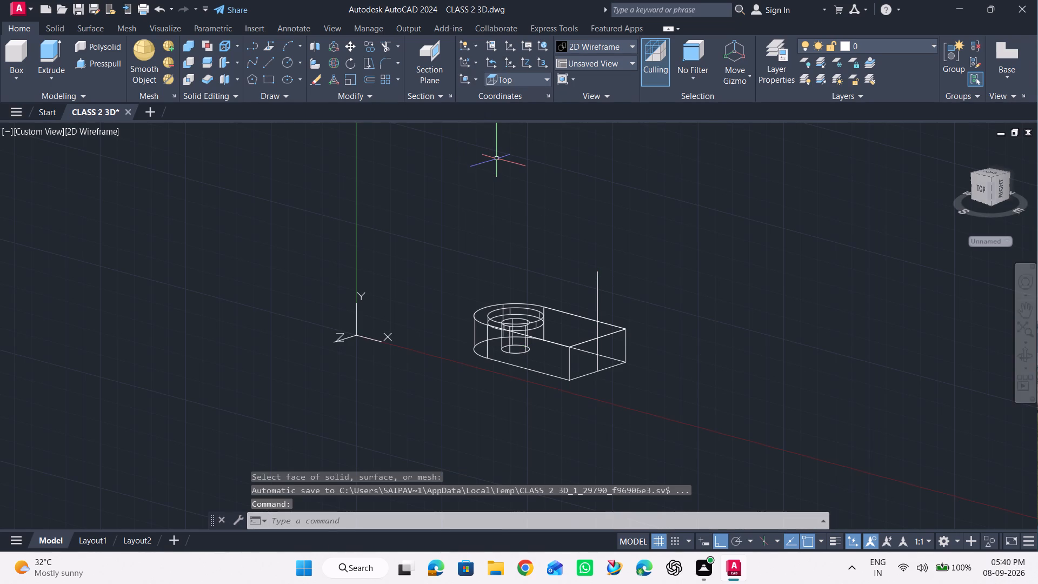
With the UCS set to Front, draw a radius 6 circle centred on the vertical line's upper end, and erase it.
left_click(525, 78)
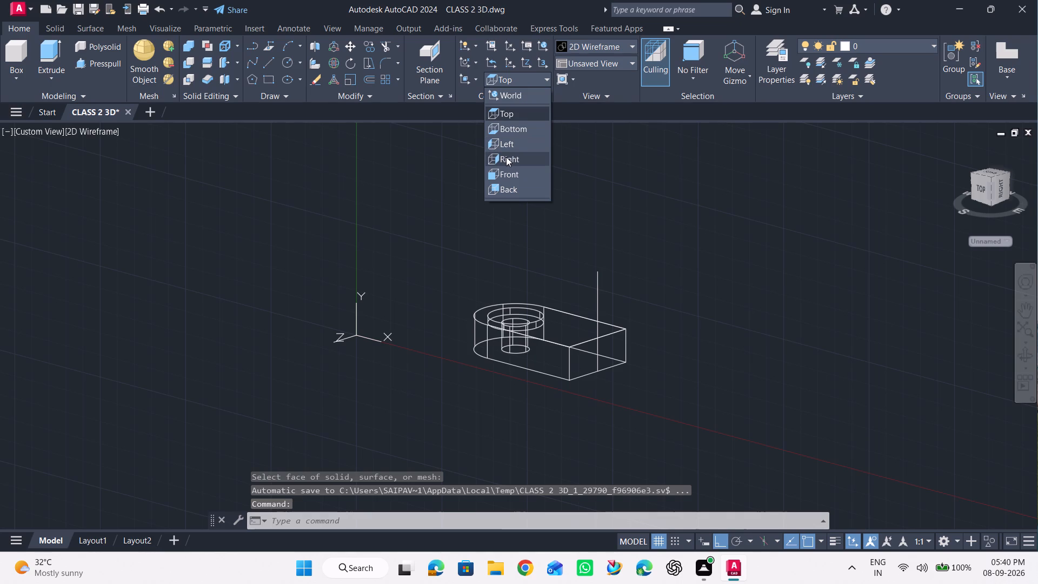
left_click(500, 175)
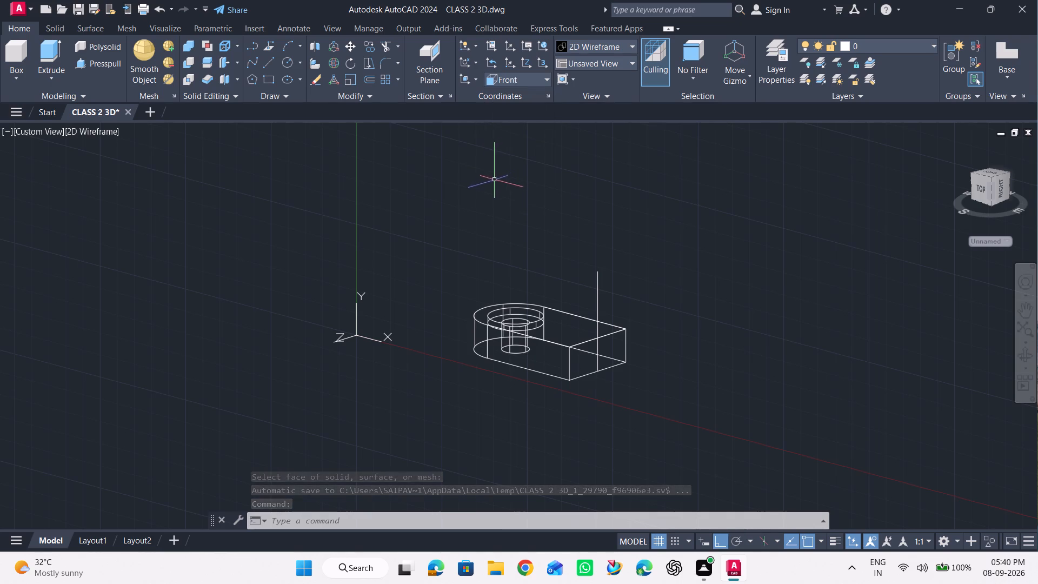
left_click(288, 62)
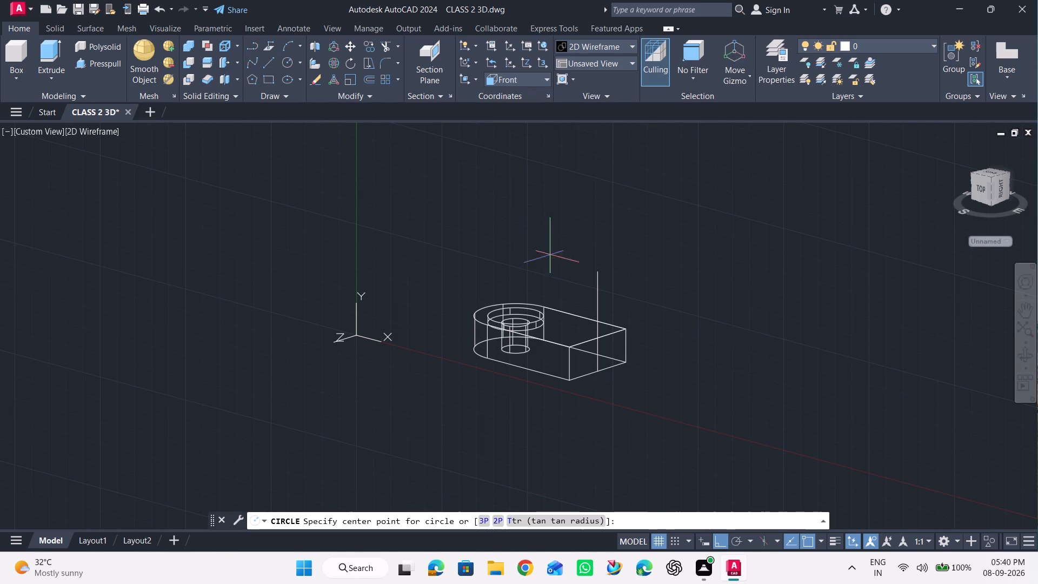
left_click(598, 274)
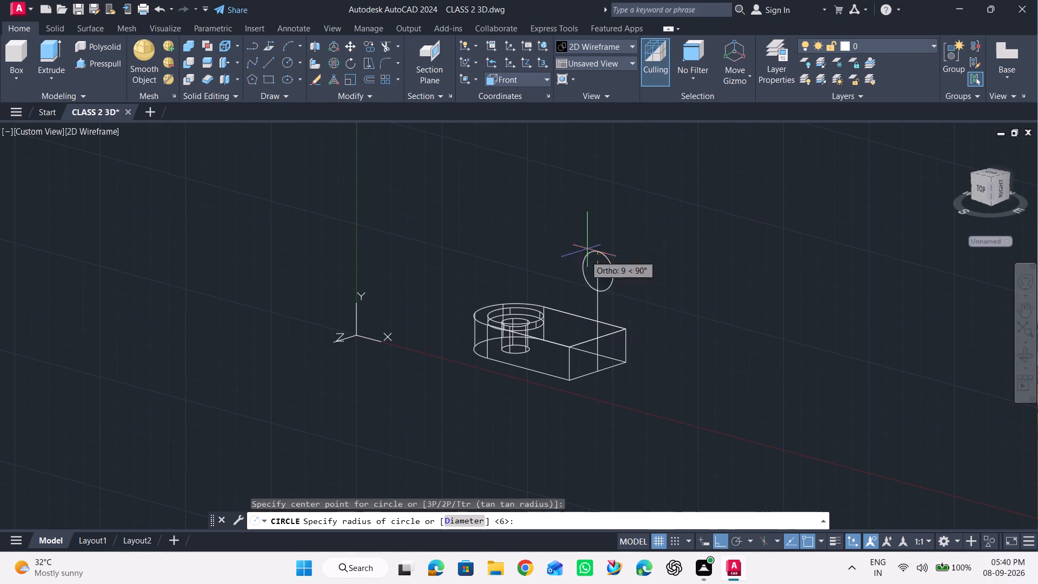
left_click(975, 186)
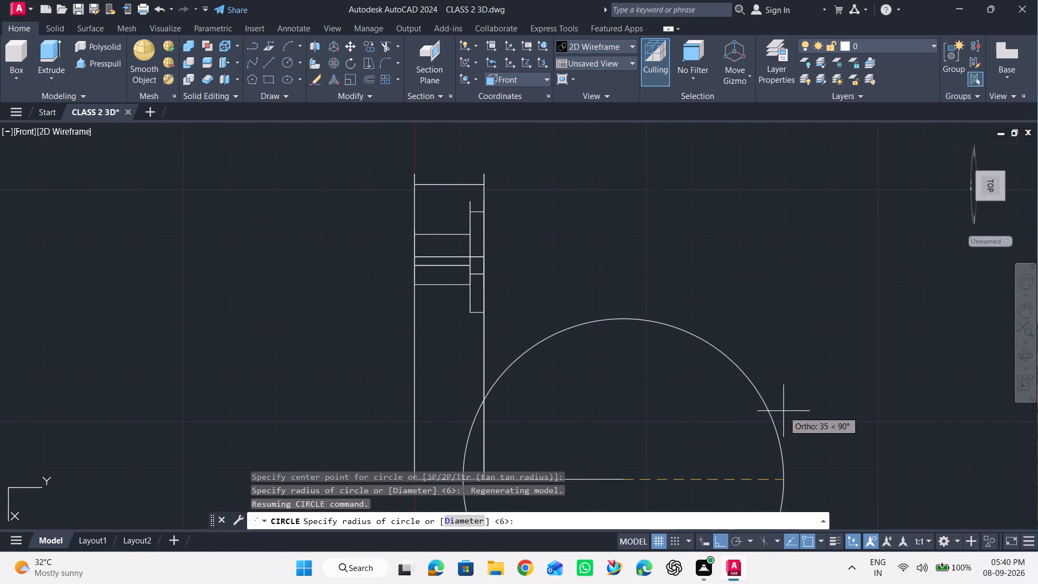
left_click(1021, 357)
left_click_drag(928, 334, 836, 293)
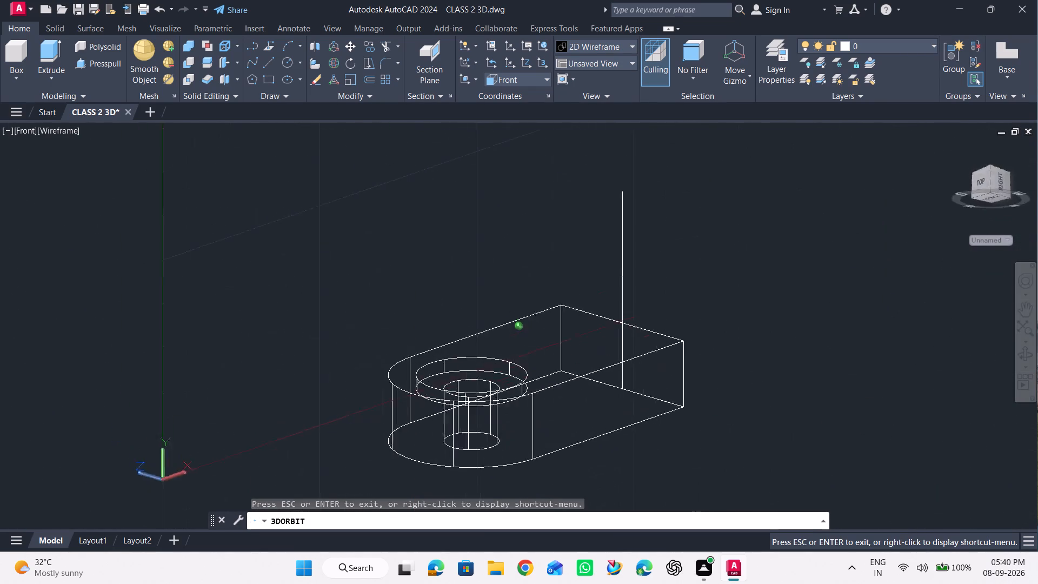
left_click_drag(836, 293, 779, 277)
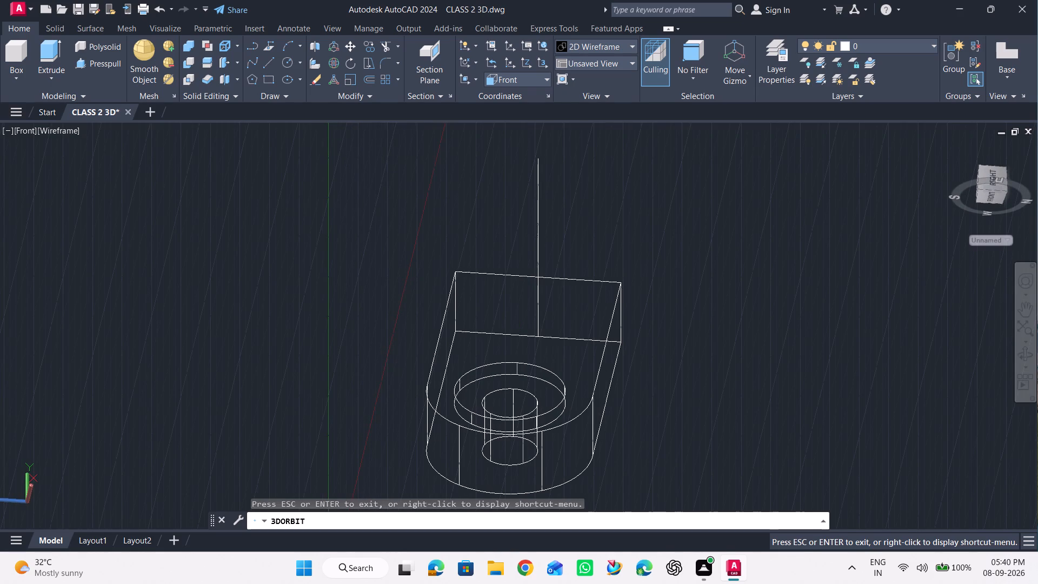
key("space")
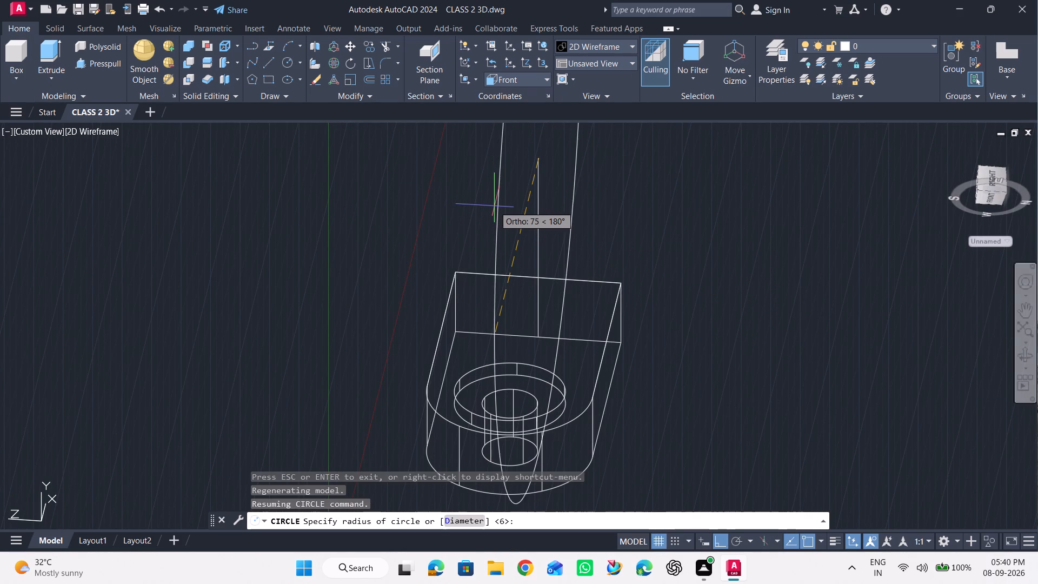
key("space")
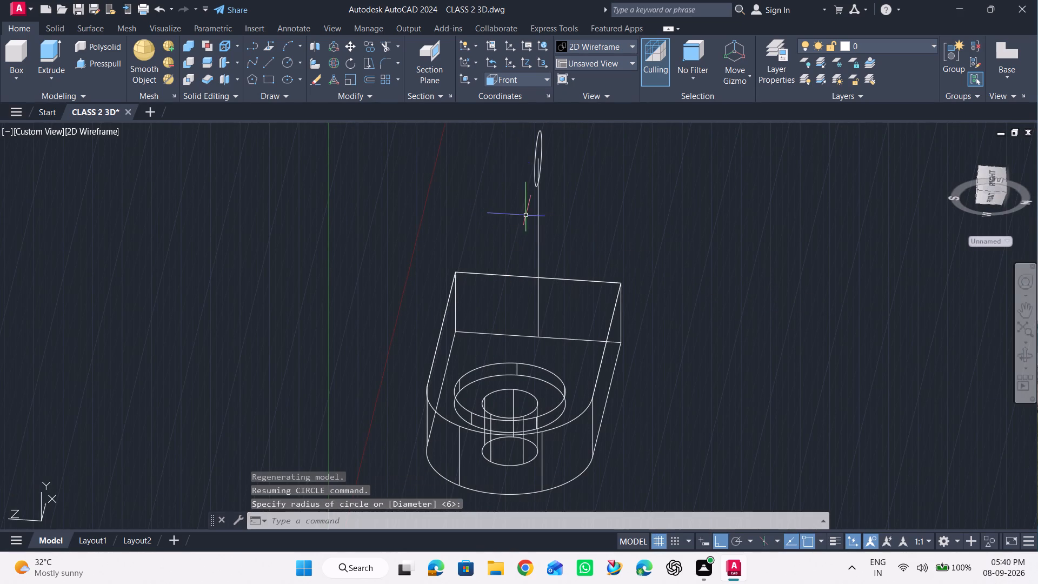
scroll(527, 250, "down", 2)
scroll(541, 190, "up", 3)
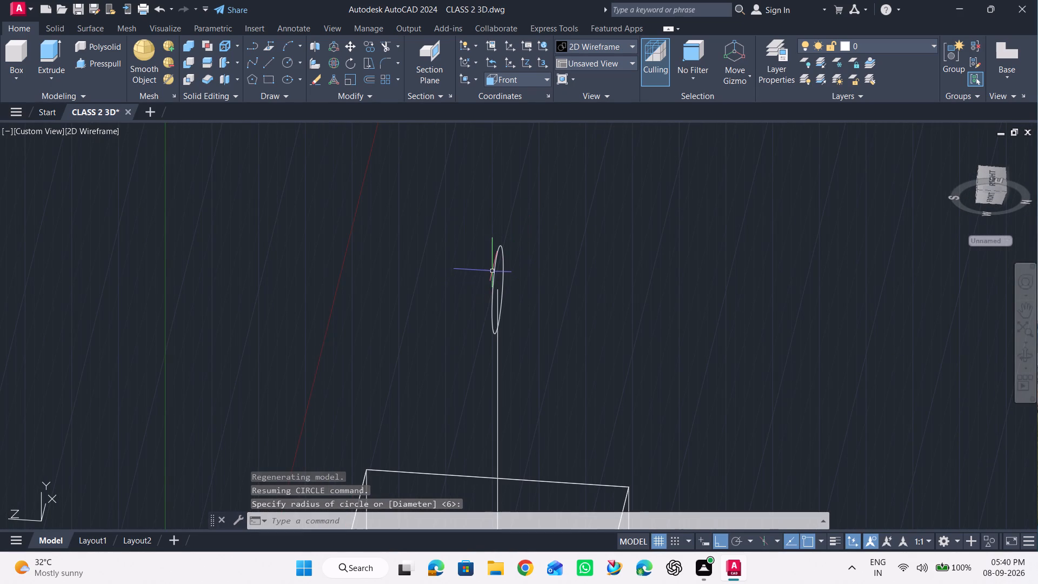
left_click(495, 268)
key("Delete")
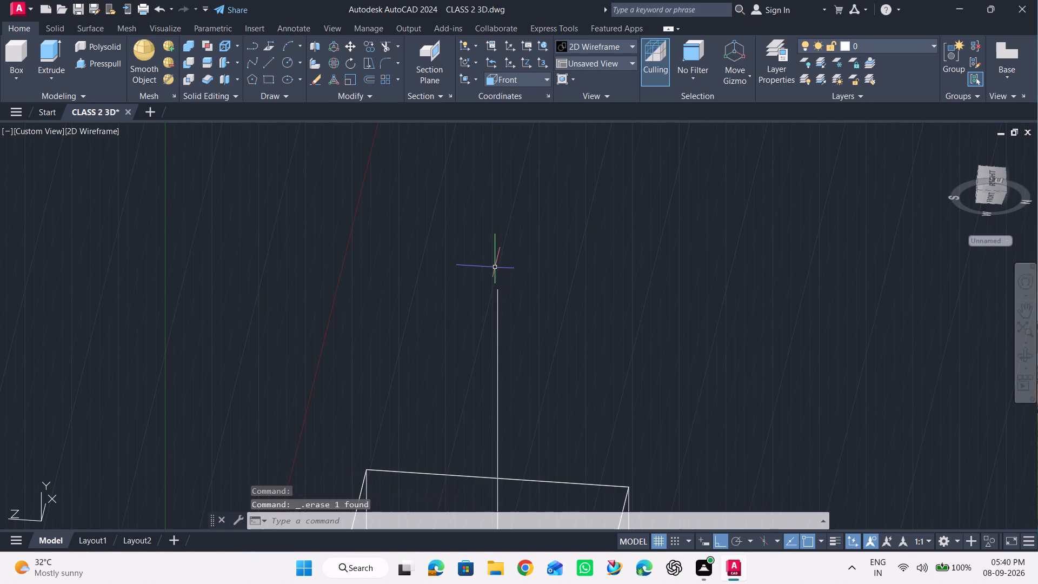
Set the UCS to the Left orientation.
scroll(487, 313, "up", 1)
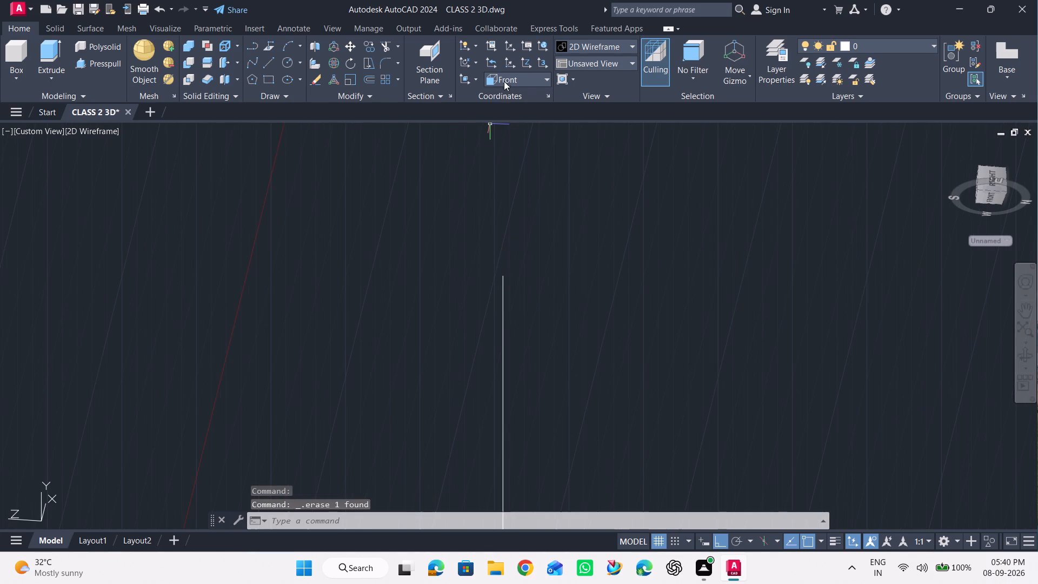
left_click(504, 79)
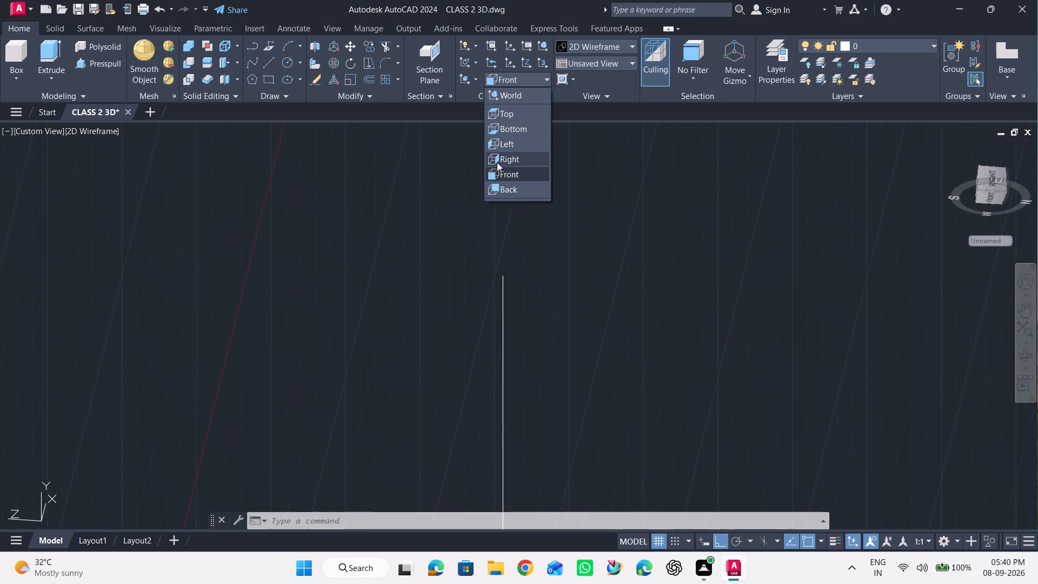
left_click(497, 143)
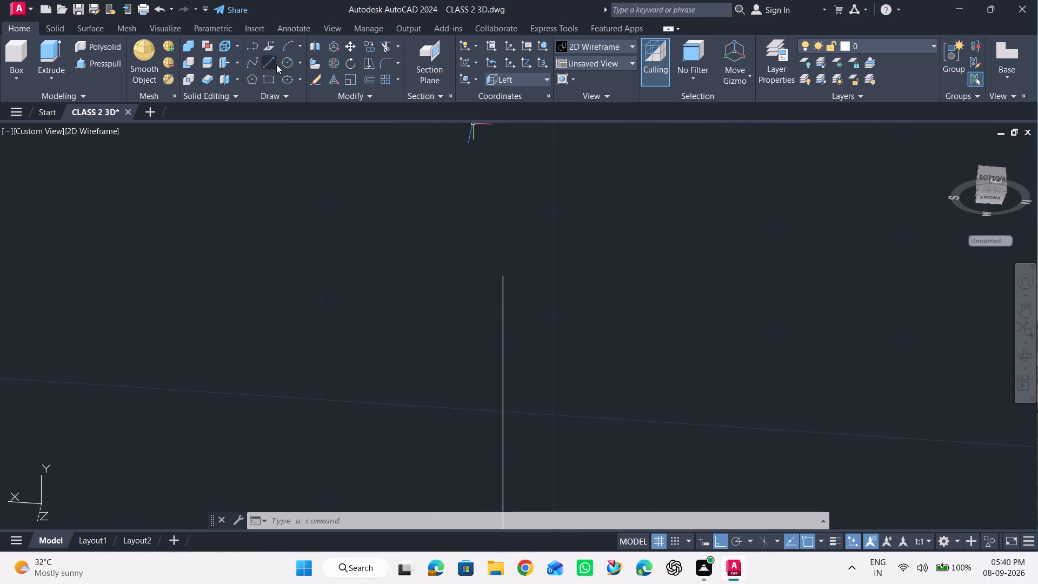
Draw an upright radius 18 circle centred on the vertical line's upper end.
left_click(295, 62)
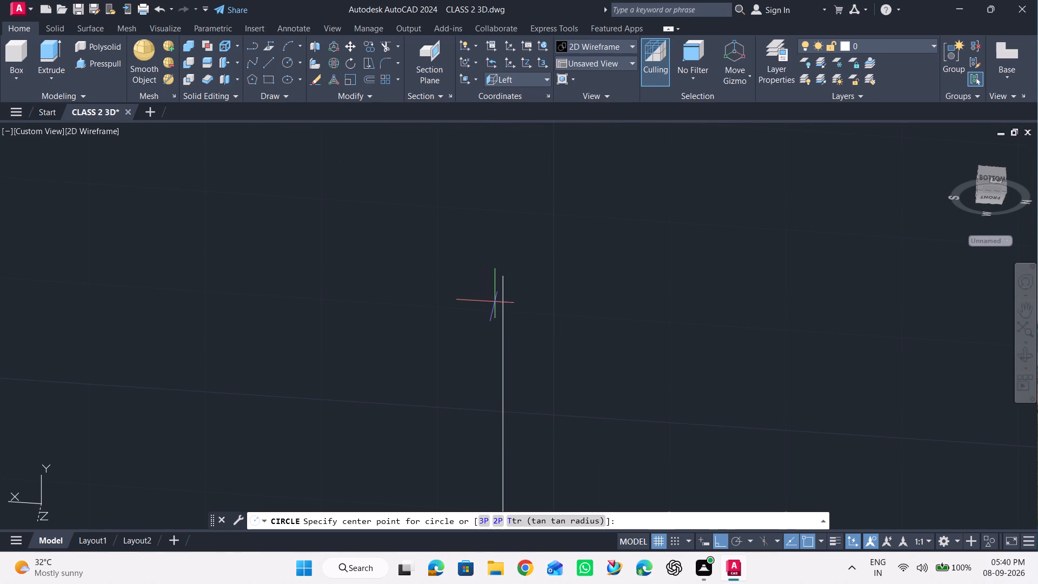
left_click(504, 277)
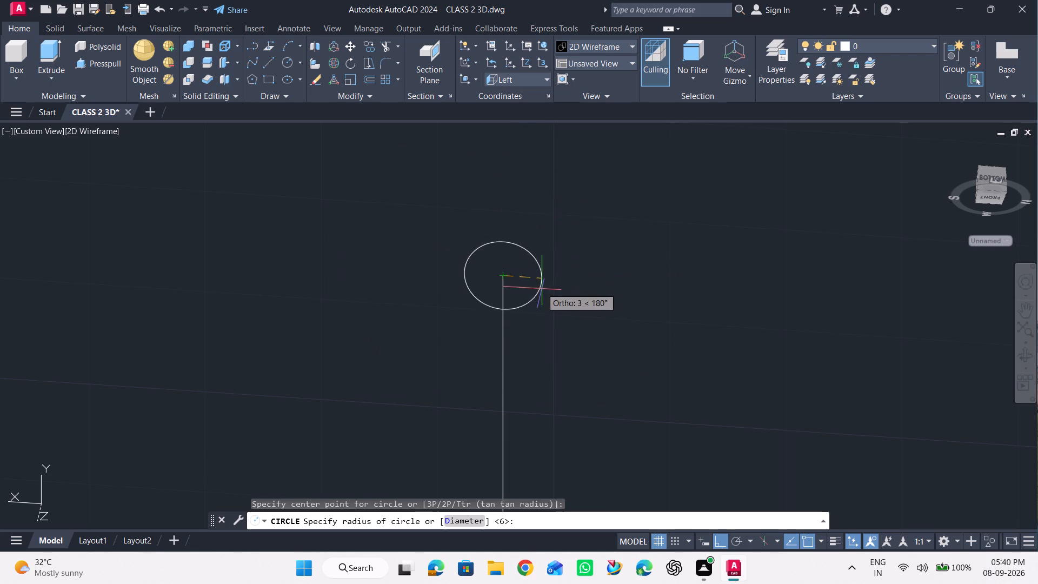
left_click(1022, 354)
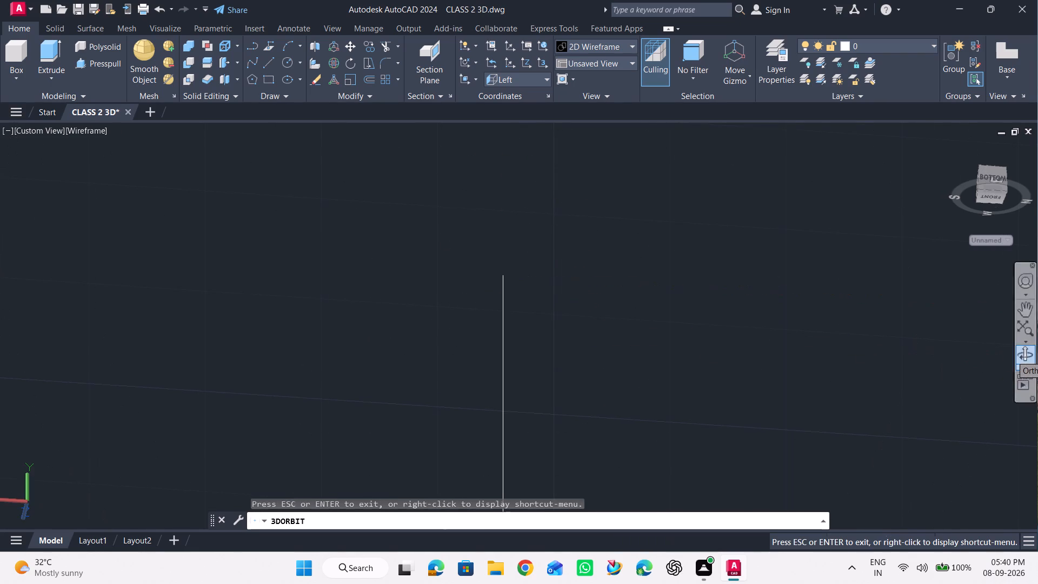
left_click_drag(847, 361, 718, 168)
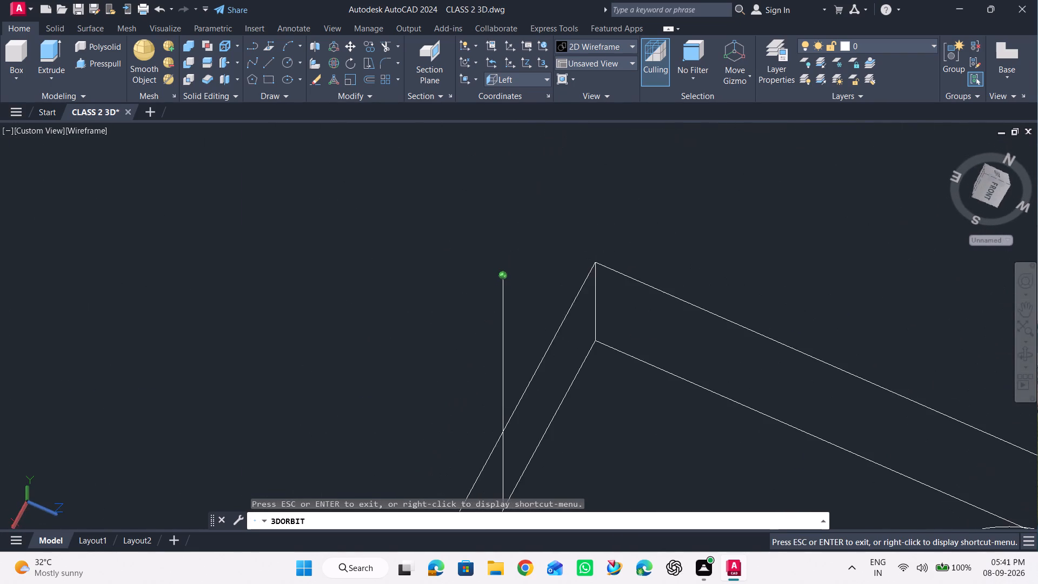
left_click_drag(626, 363, 624, 416)
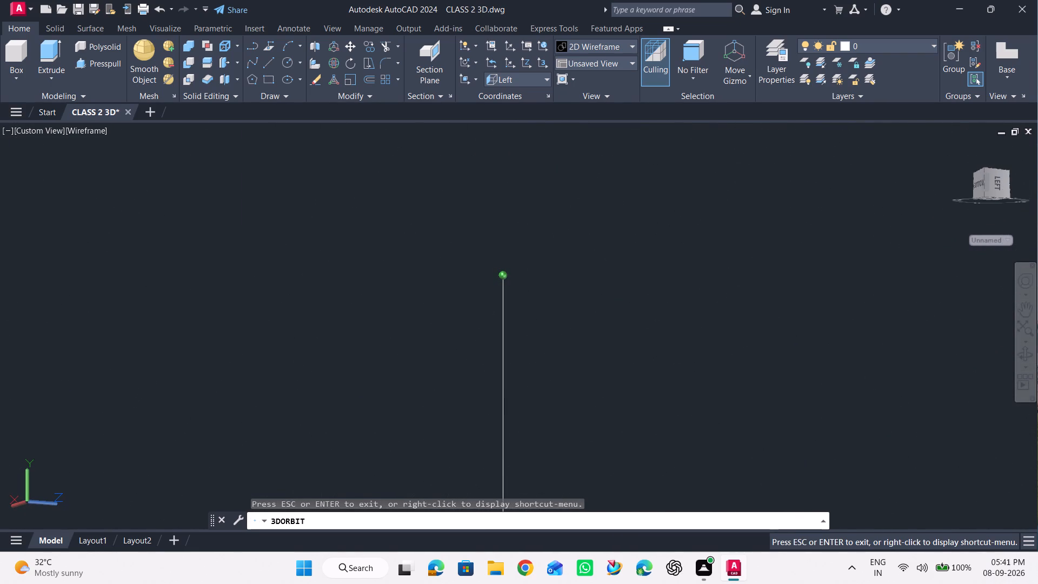
scroll(456, 241, "down", 7)
left_click_drag(804, 453, 693, 455)
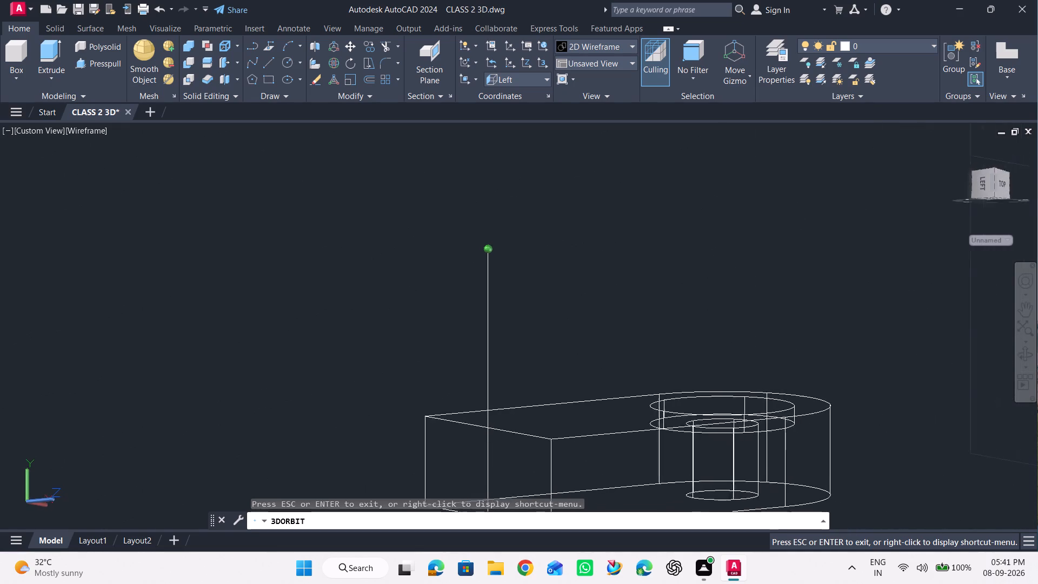
left_click_drag(693, 455, 710, 480)
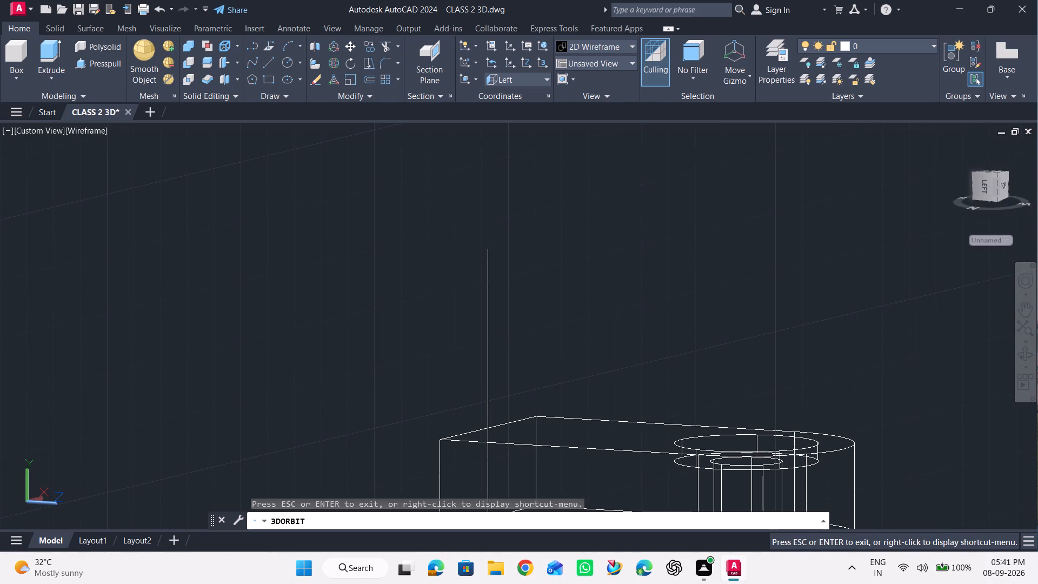
scroll(565, 372, "down", 2)
key("space")
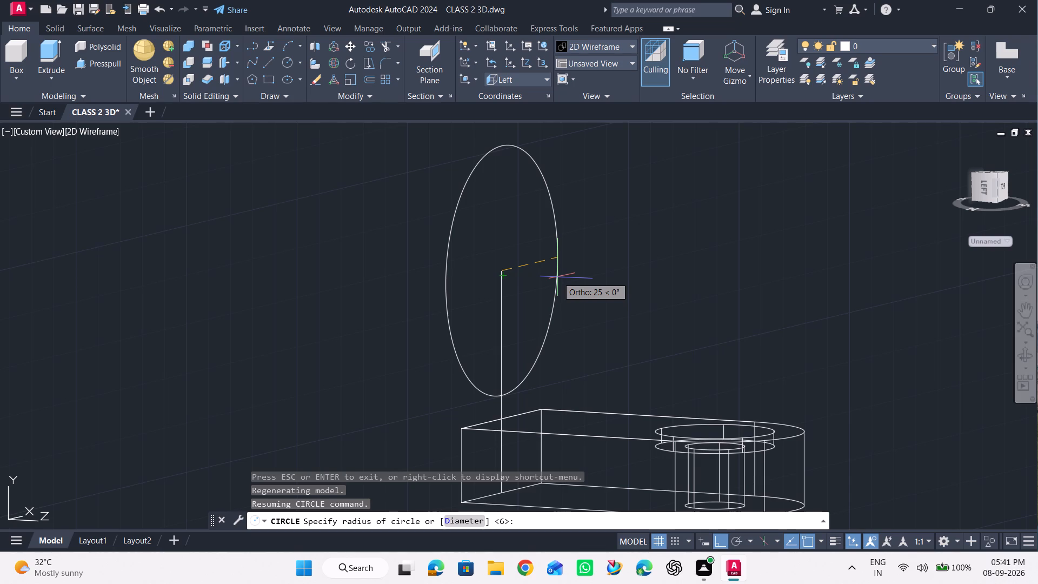
key("1")
key("8")
key("Return")
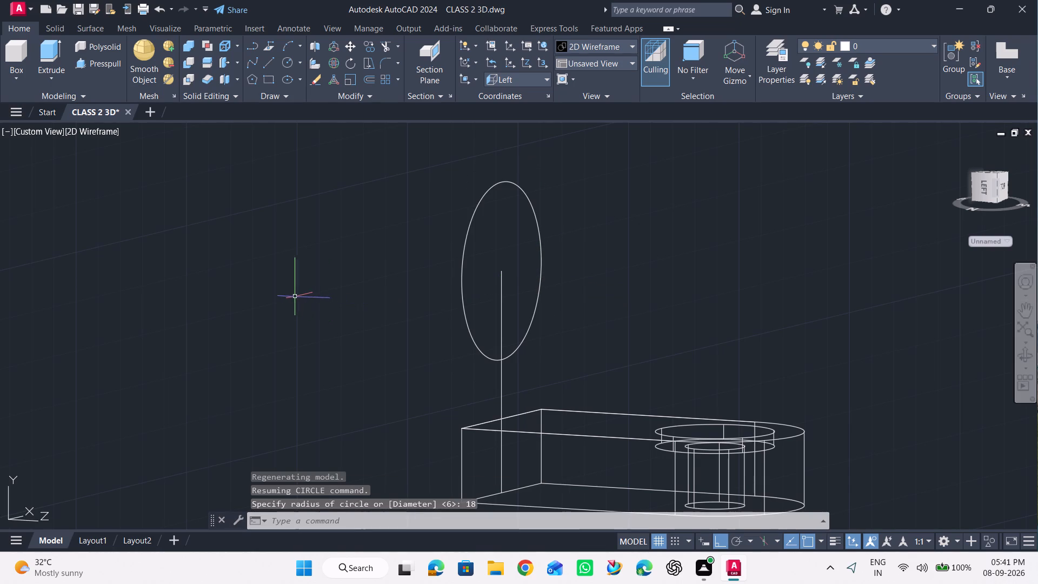
Draw a radius 12 circle concentric with the radius 18 circle, centred on the vertical line's upper end.
left_click(1021, 354)
left_click_drag(954, 381, 943, 381)
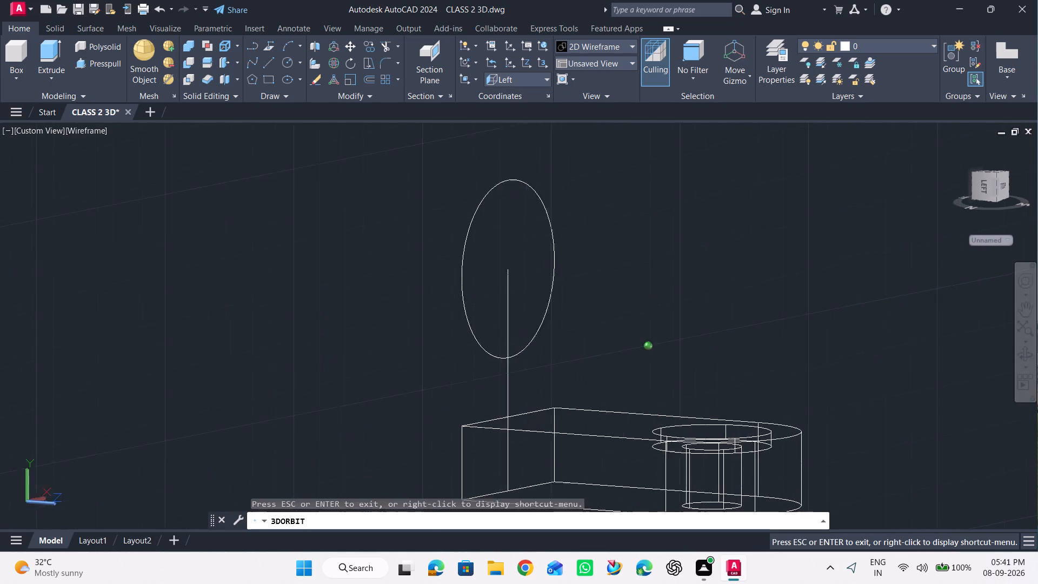
left_click_drag(943, 381, 730, 420)
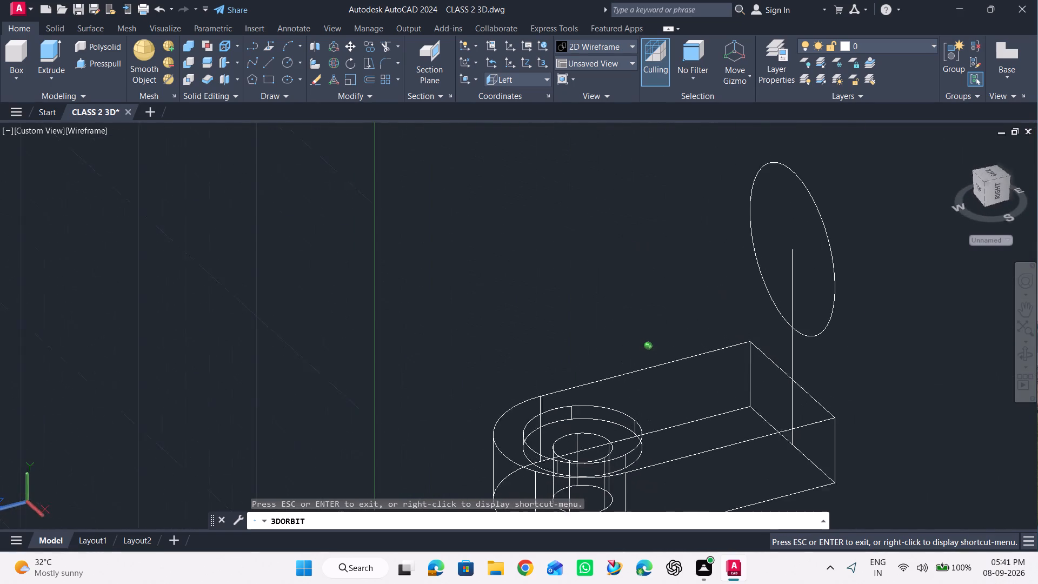
left_click_drag(730, 420, 746, 320)
left_click_drag(653, 430, 709, 441)
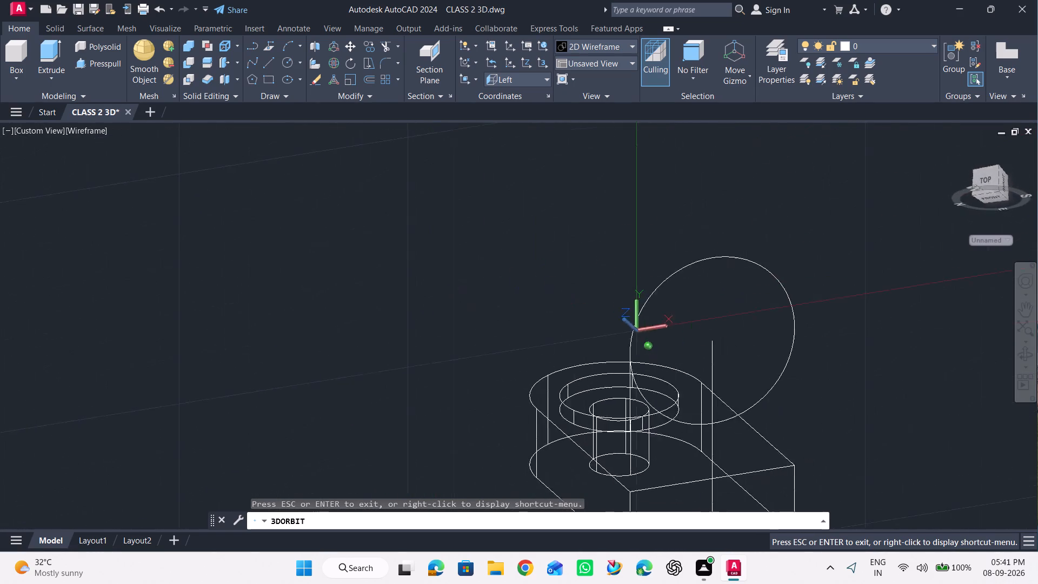
left_click_drag(709, 441, 1036, 526)
left_click_drag(787, 408, 775, 469)
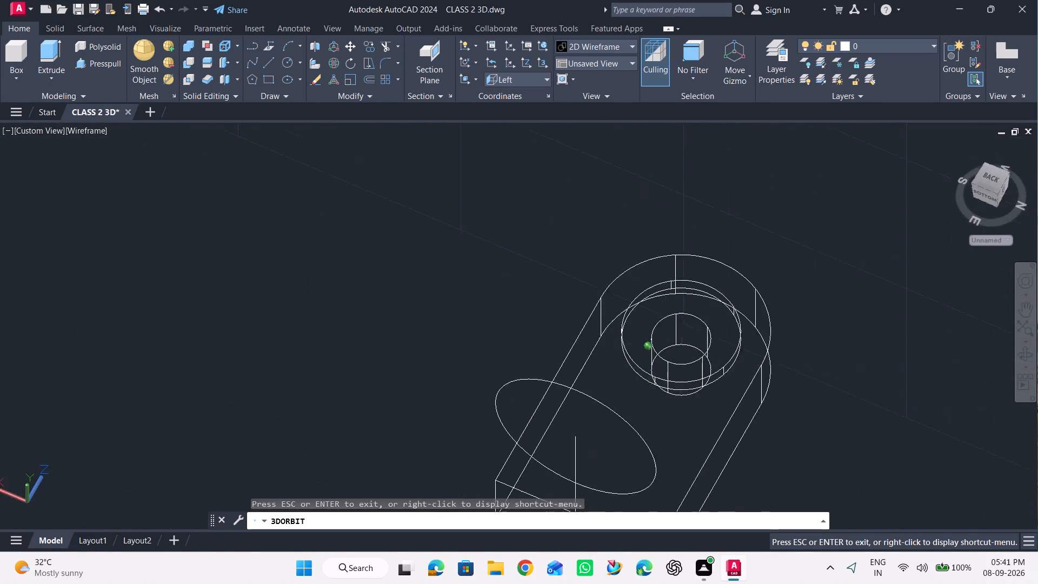
left_click_drag(775, 469, 502, 385)
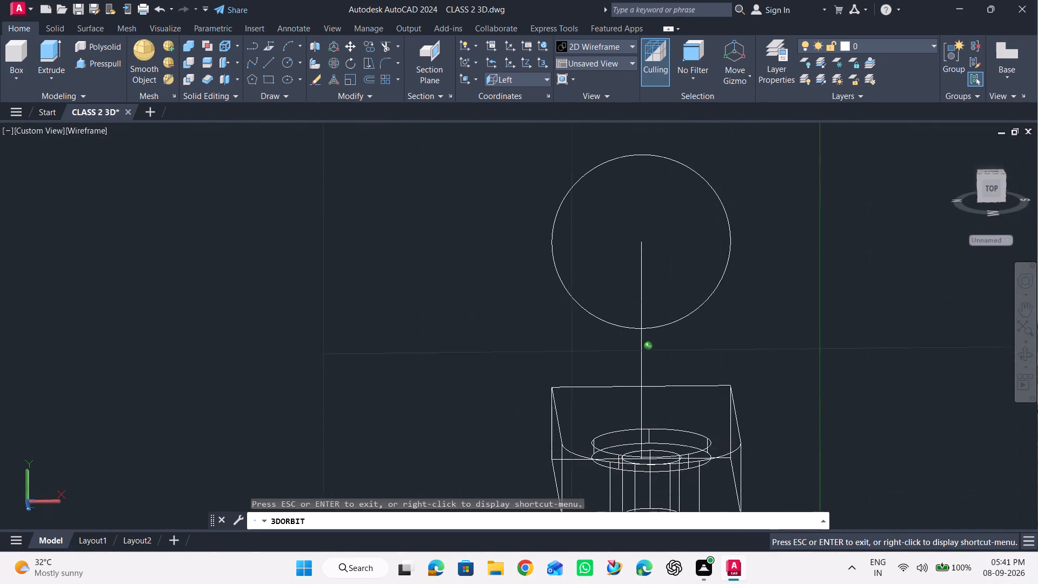
left_click_drag(502, 385, 501, 383)
key("space")
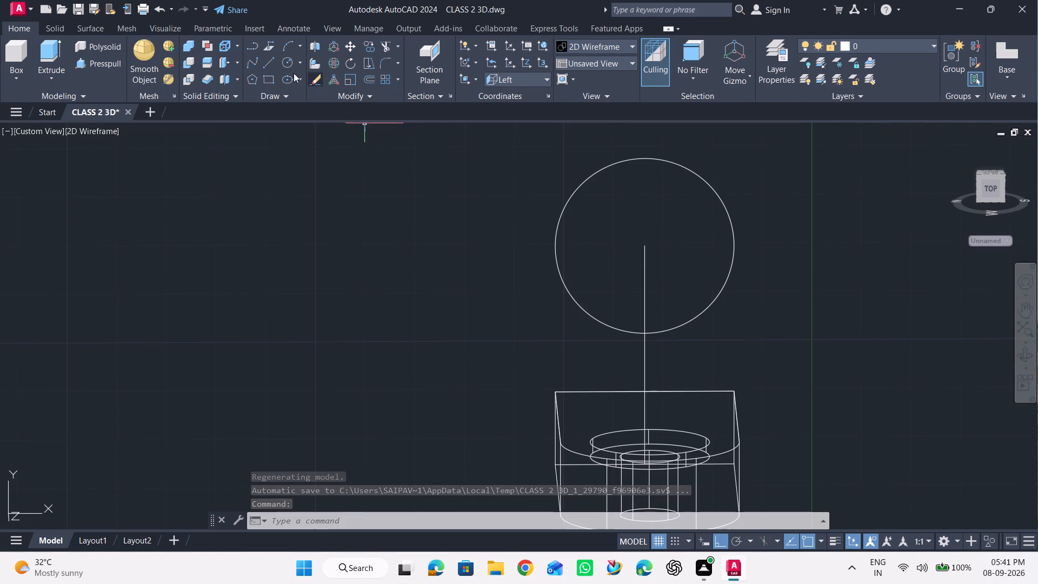
left_click(283, 64)
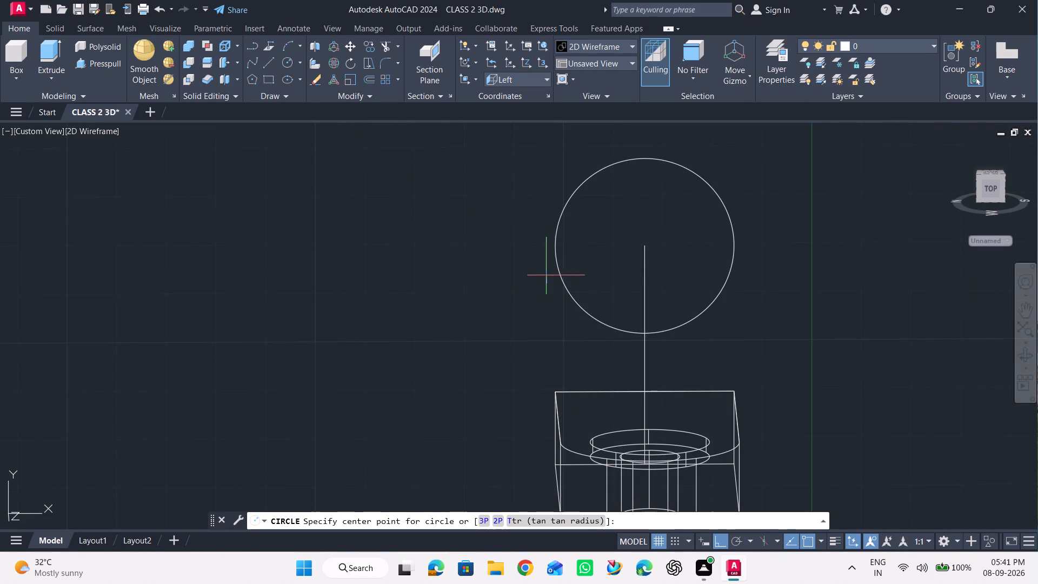
left_click(646, 249)
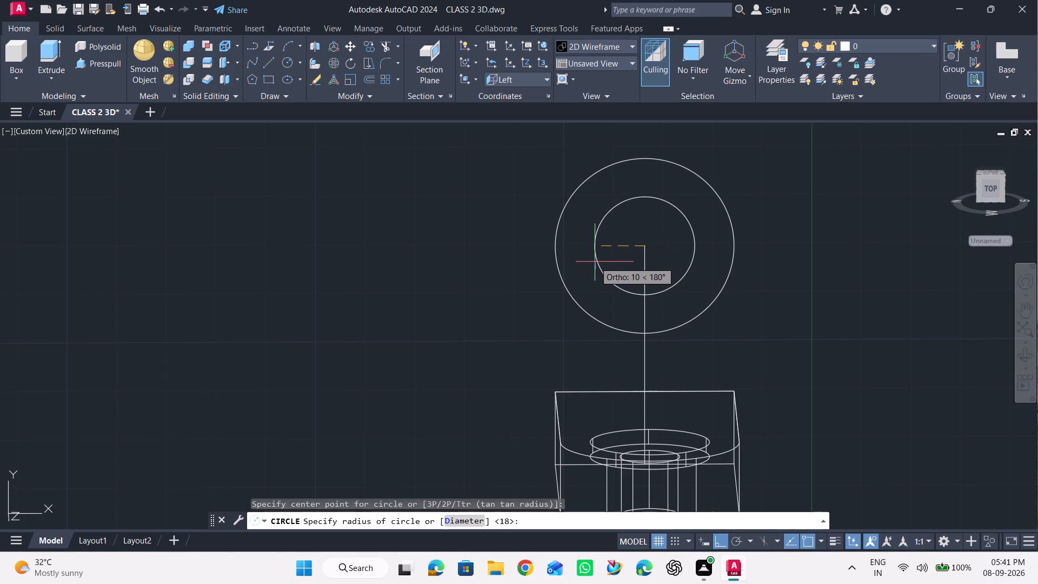
type("12")
key("Return")
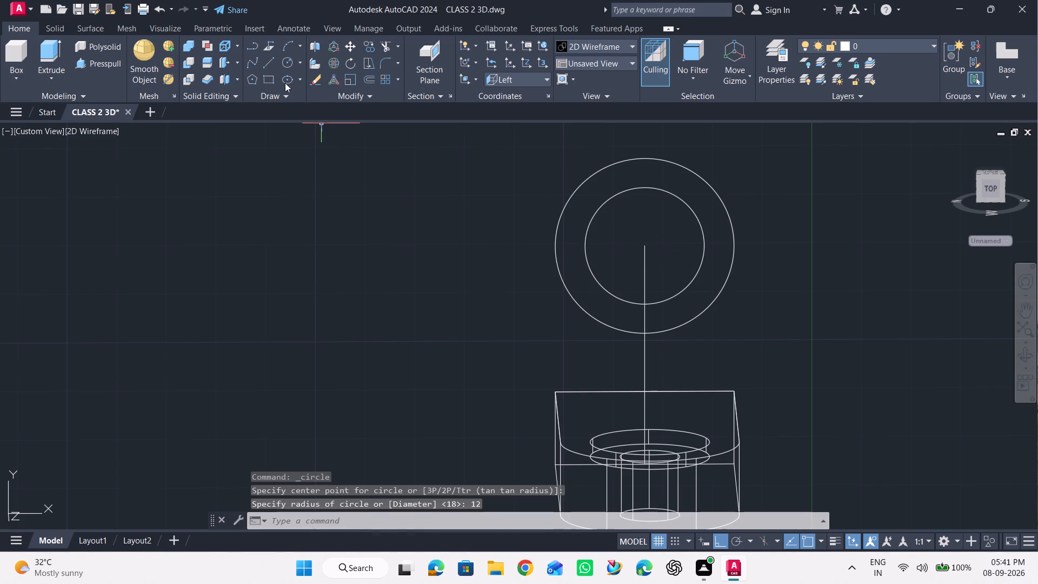
Draw a second radius 12 circle centred where the vertical line meets the bottom of the first radius 12 circle.
left_click(286, 64)
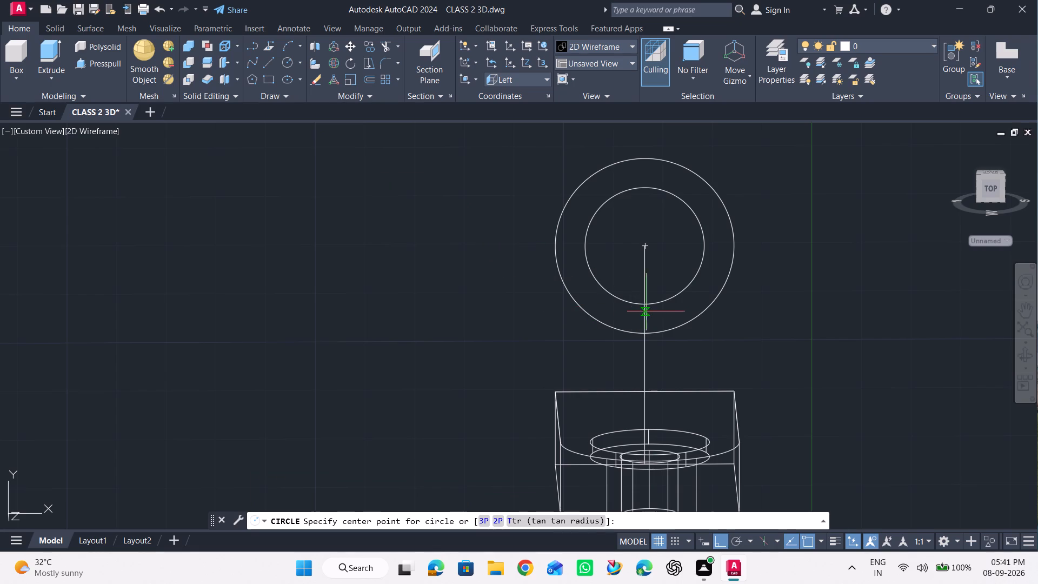
left_click(648, 304)
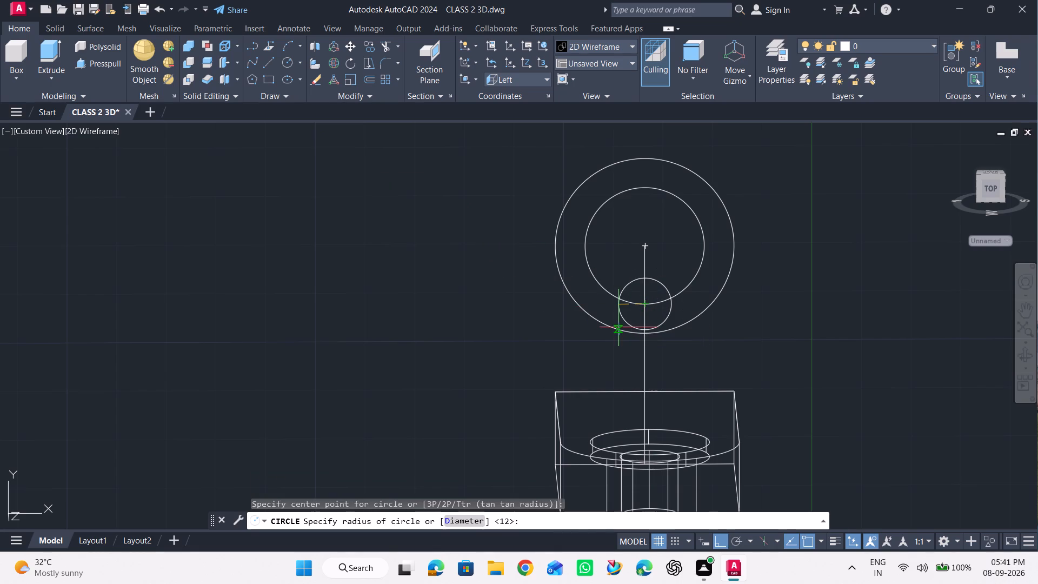
type("12")
key("Return")
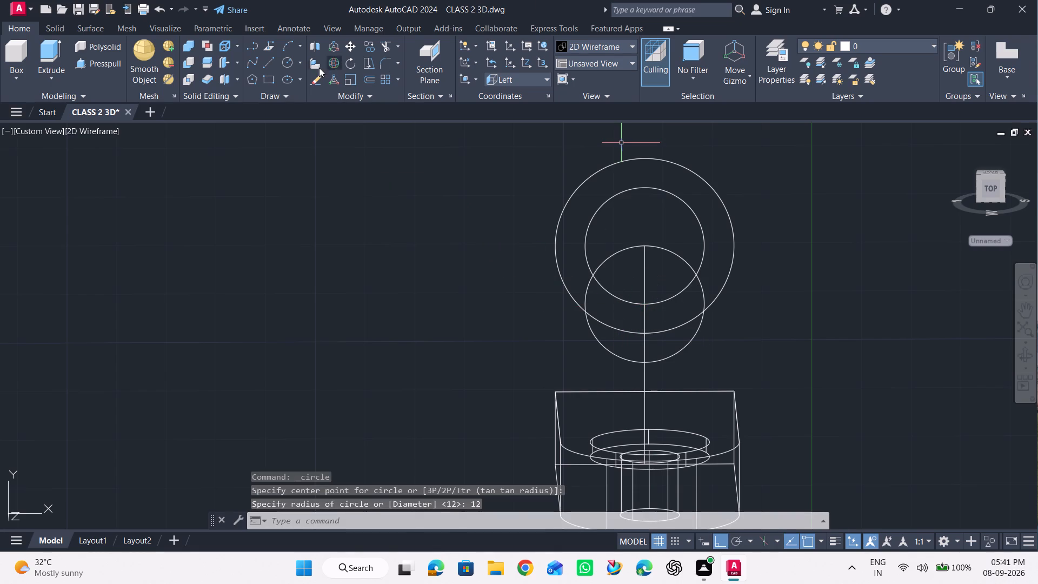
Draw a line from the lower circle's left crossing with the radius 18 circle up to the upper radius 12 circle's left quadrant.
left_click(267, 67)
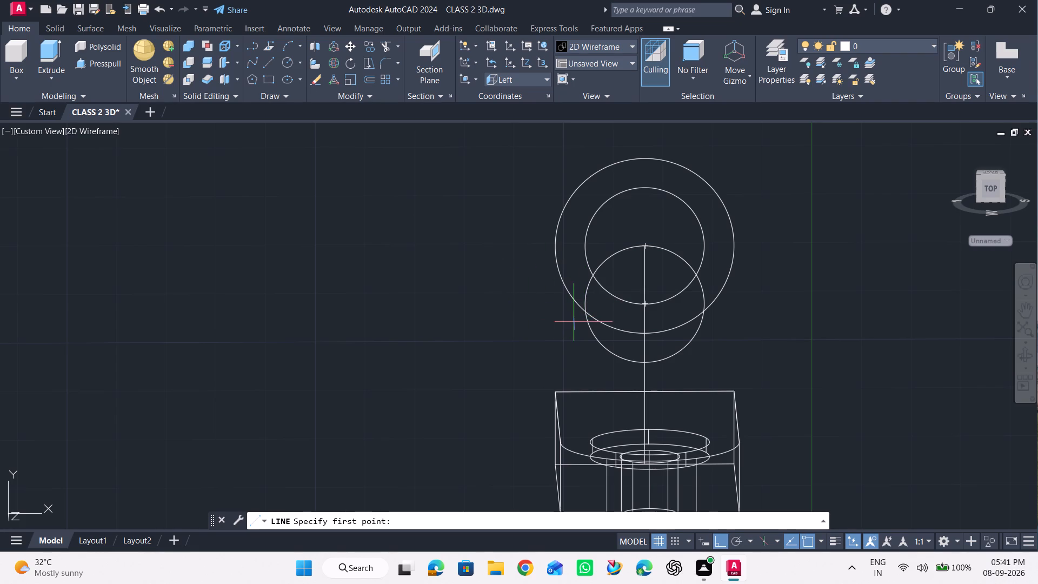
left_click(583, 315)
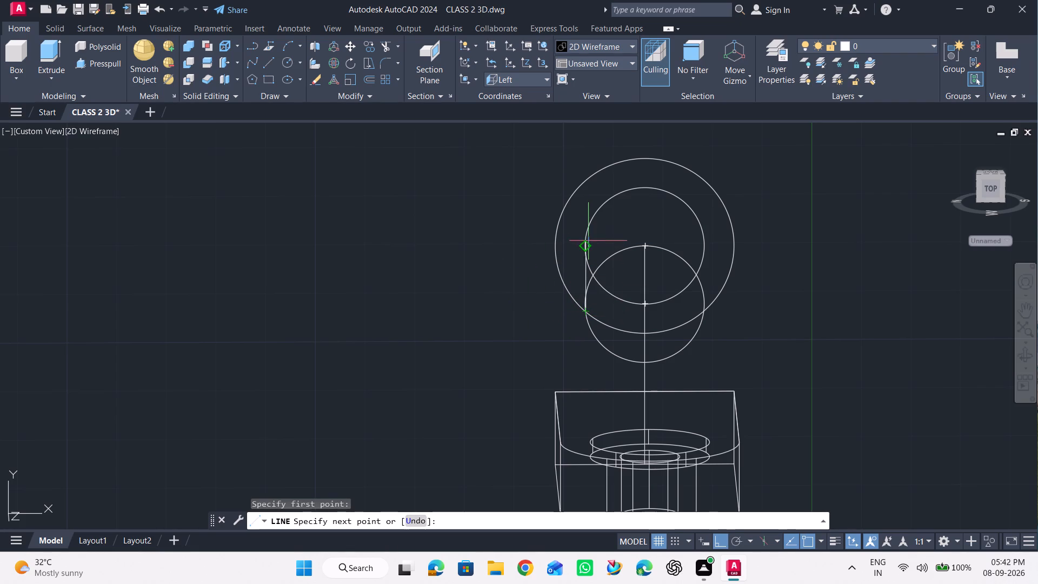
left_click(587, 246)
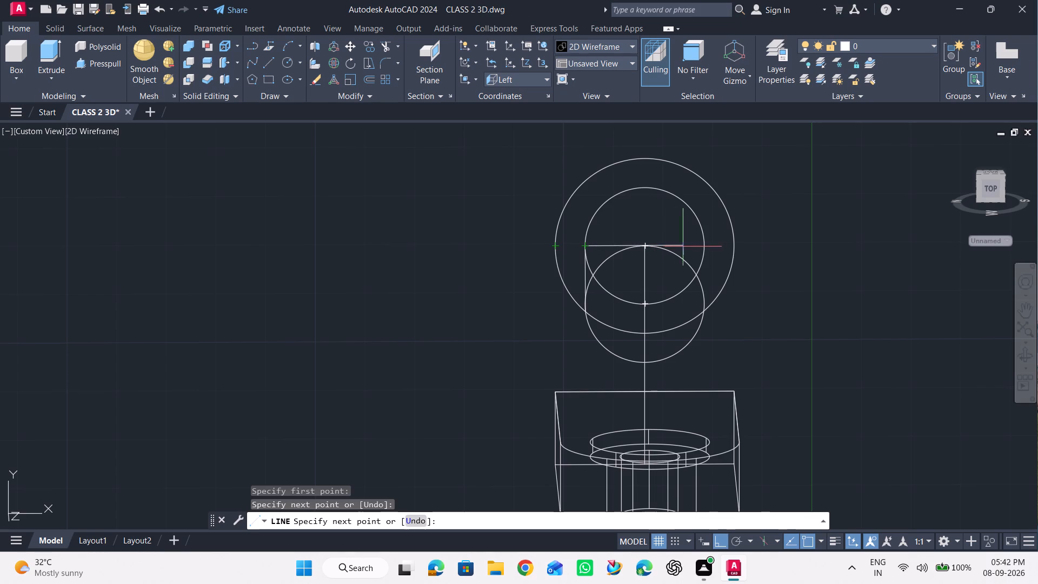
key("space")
Draw a vertical line joining the right quadrants of the upper and lower radius 12 circles.
key("space")
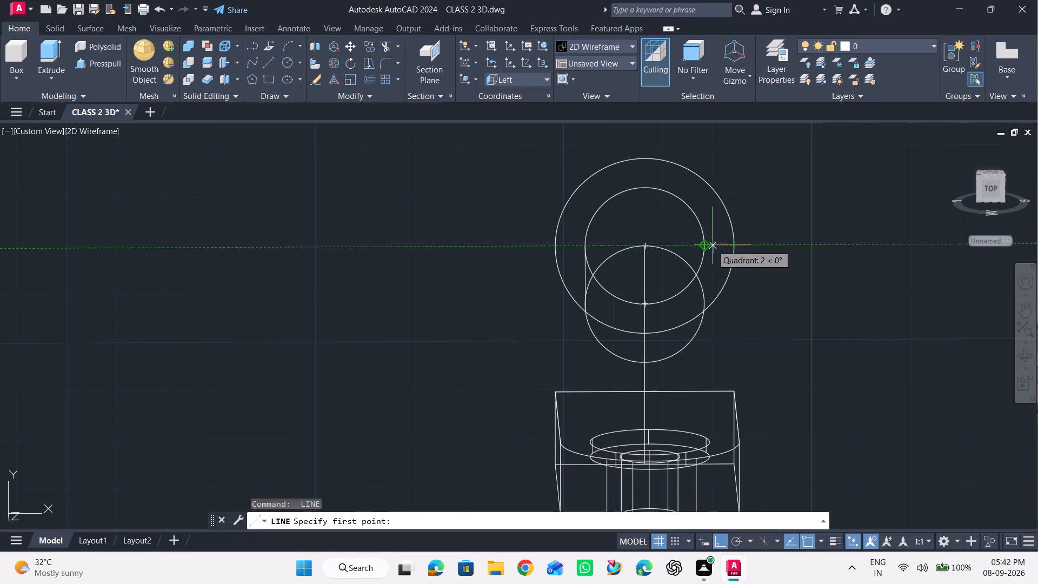
left_click(707, 244)
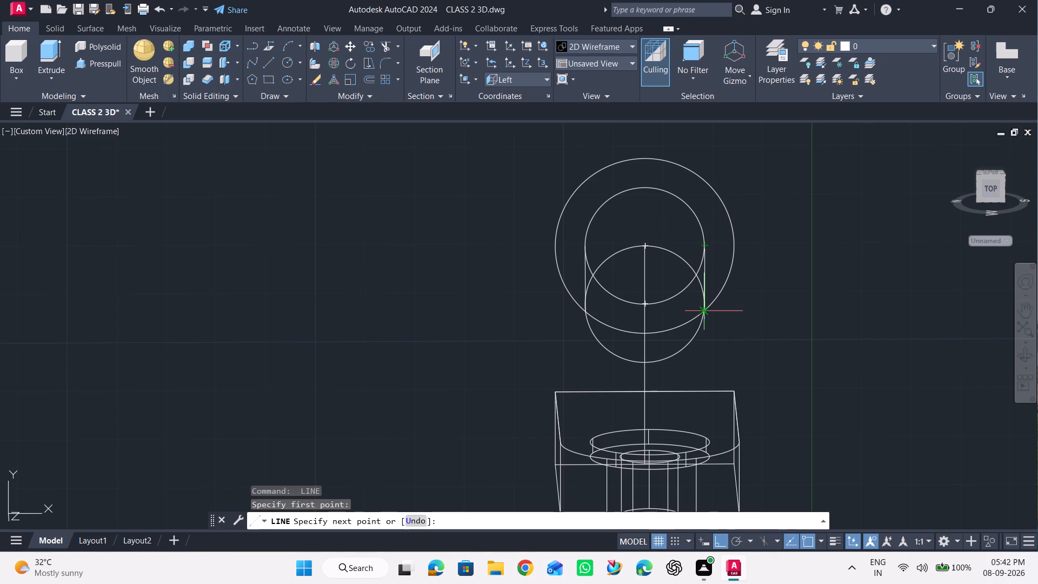
scroll(707, 301, "up", 2)
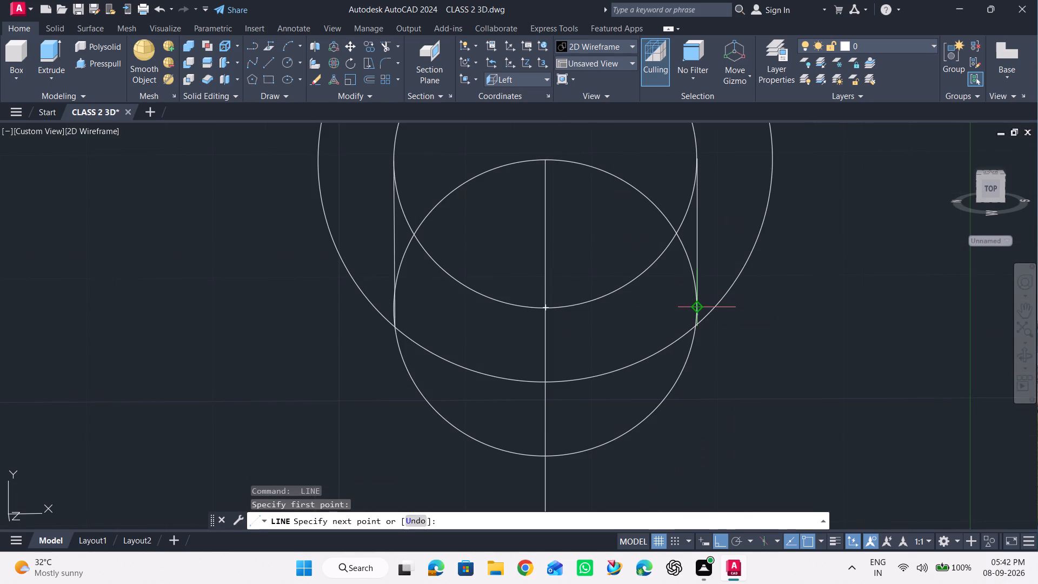
left_click(698, 306)
key("space")
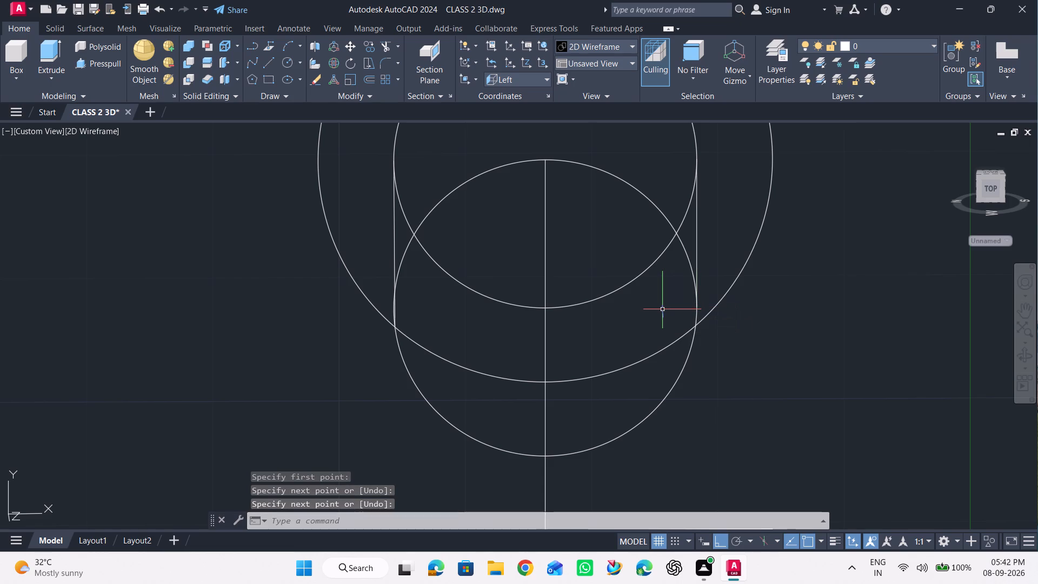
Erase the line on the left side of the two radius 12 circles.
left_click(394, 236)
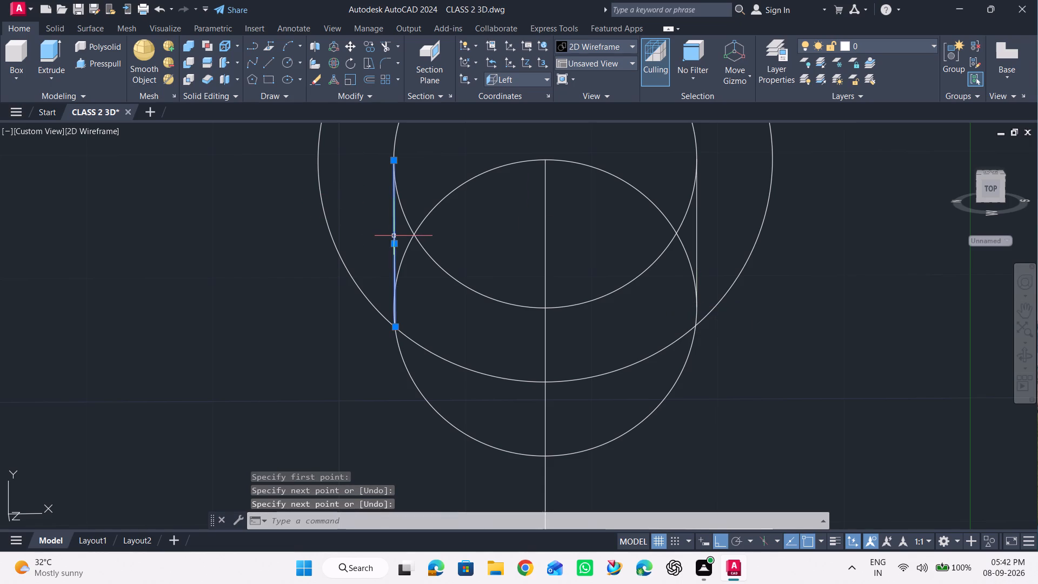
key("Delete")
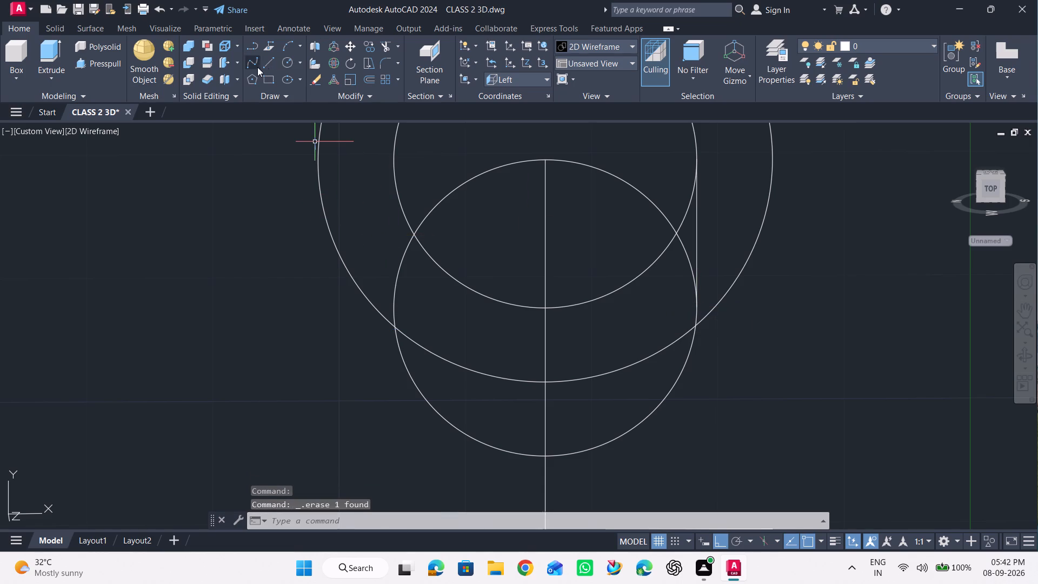
Draw a vertical line joining the left quadrants of the upper and lower radius 12 circles.
left_click(270, 65)
scroll(317, 273, "down", 1)
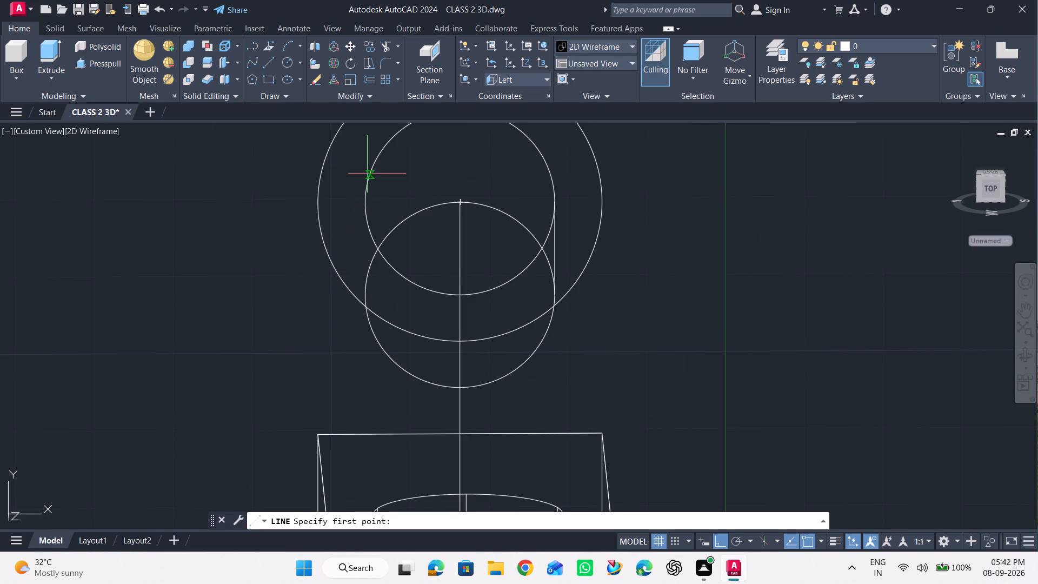
left_click(362, 201)
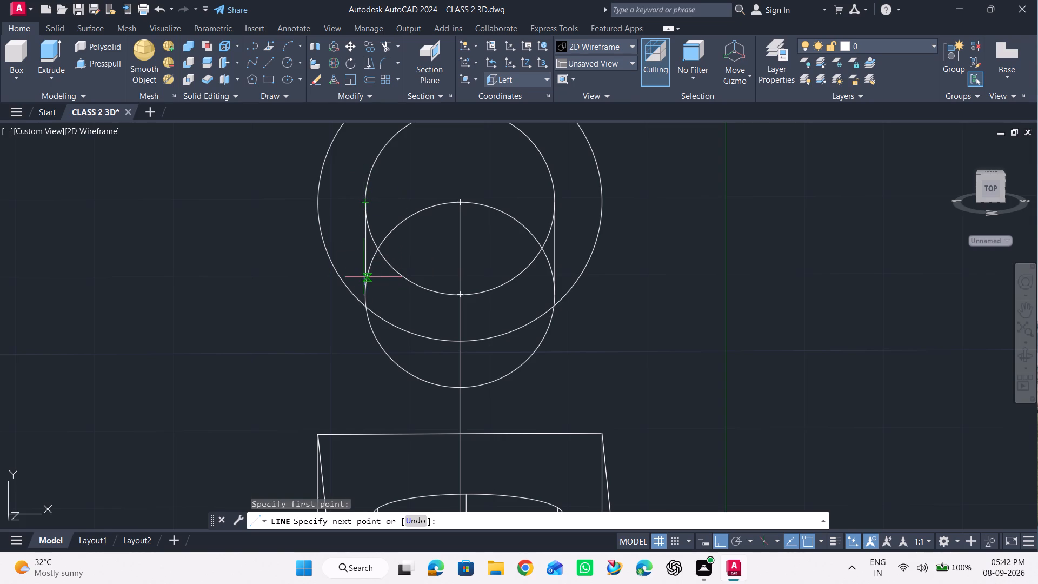
left_click(363, 291)
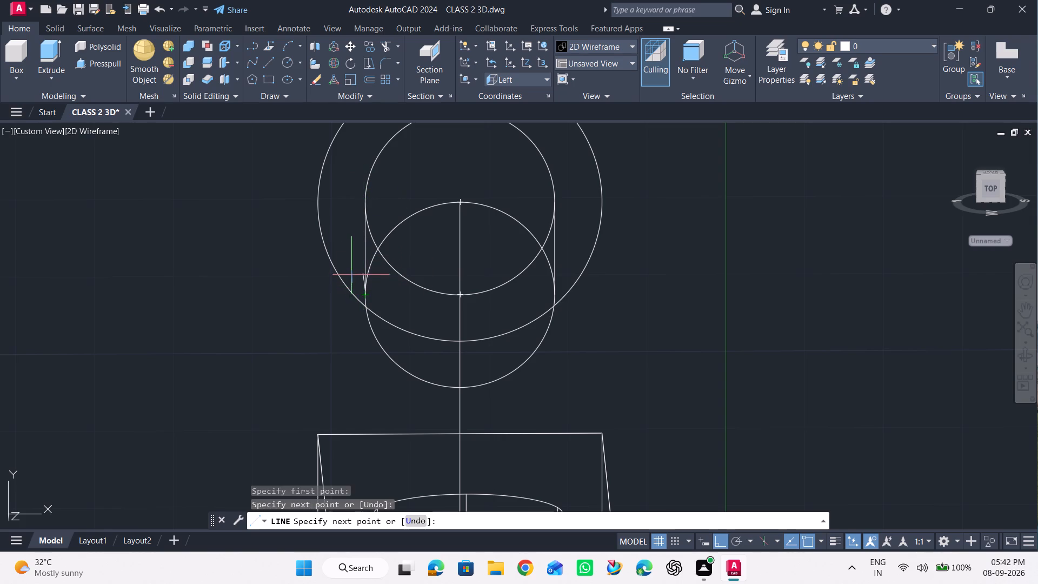
key("space")
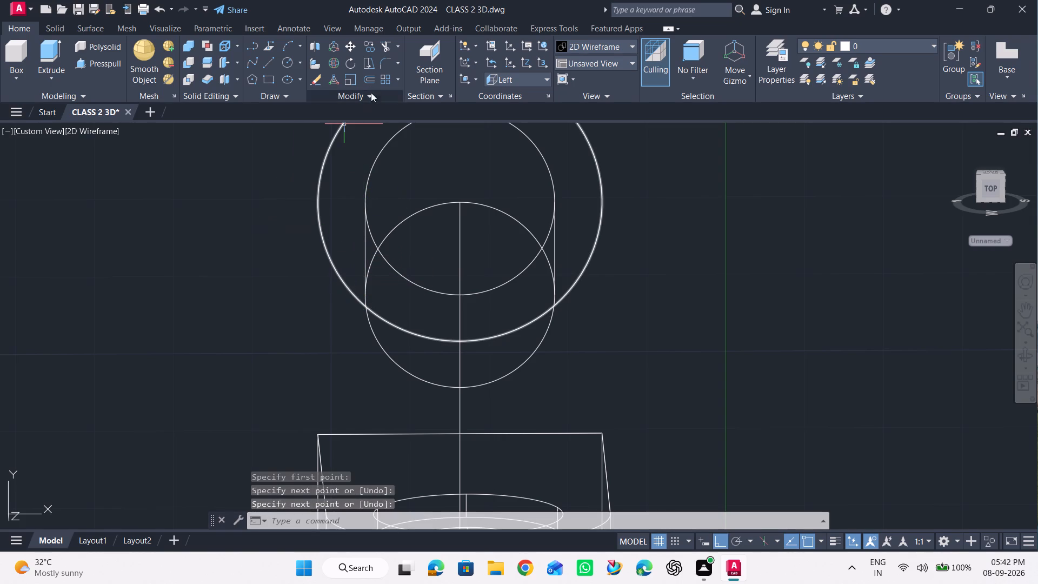
Trim the overlapping inner arcs of the two radius 12 circles to leave a closed slot outline.
left_click(383, 48)
left_click_drag(415, 207, 392, 240)
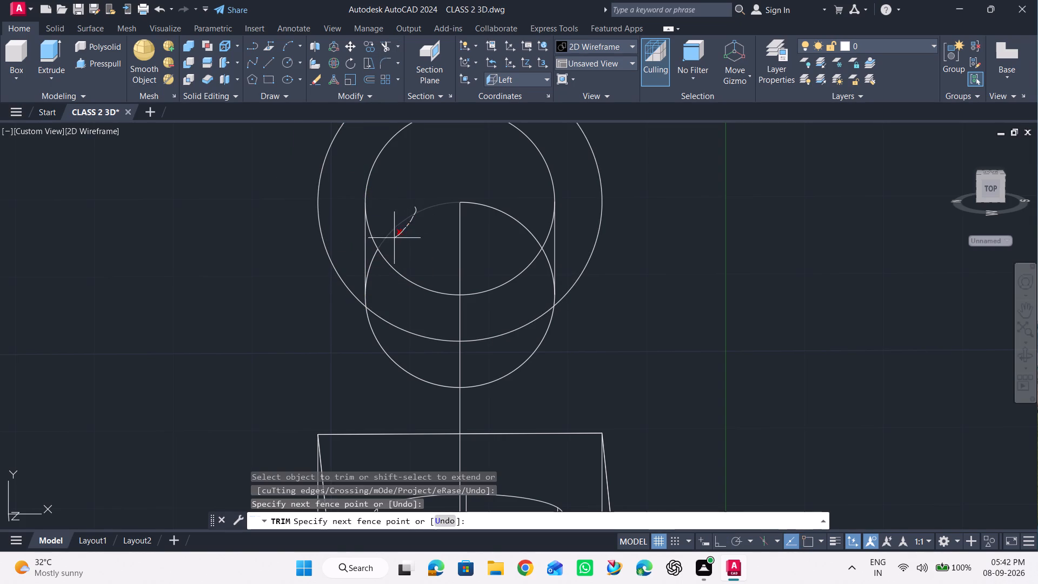
left_click_drag(392, 240, 385, 234)
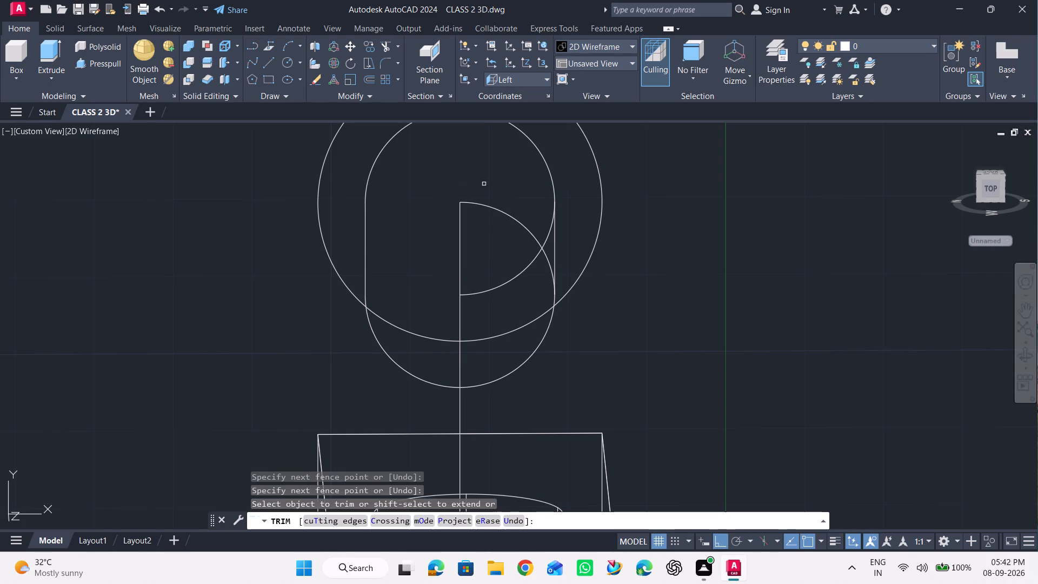
left_click_drag(494, 187, 547, 244)
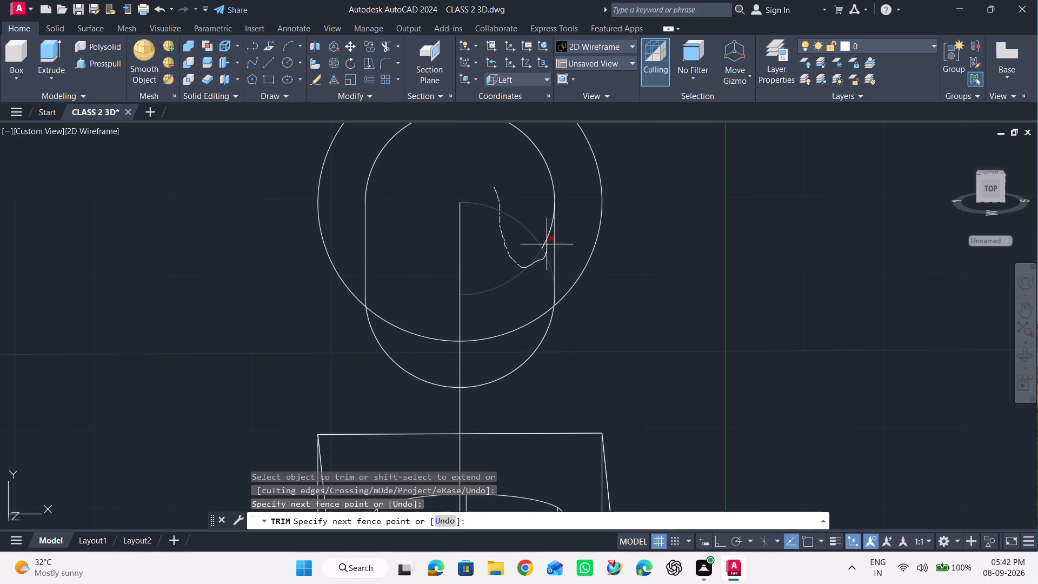
left_click_drag(547, 244, 542, 230)
scroll(489, 254, "down", 1)
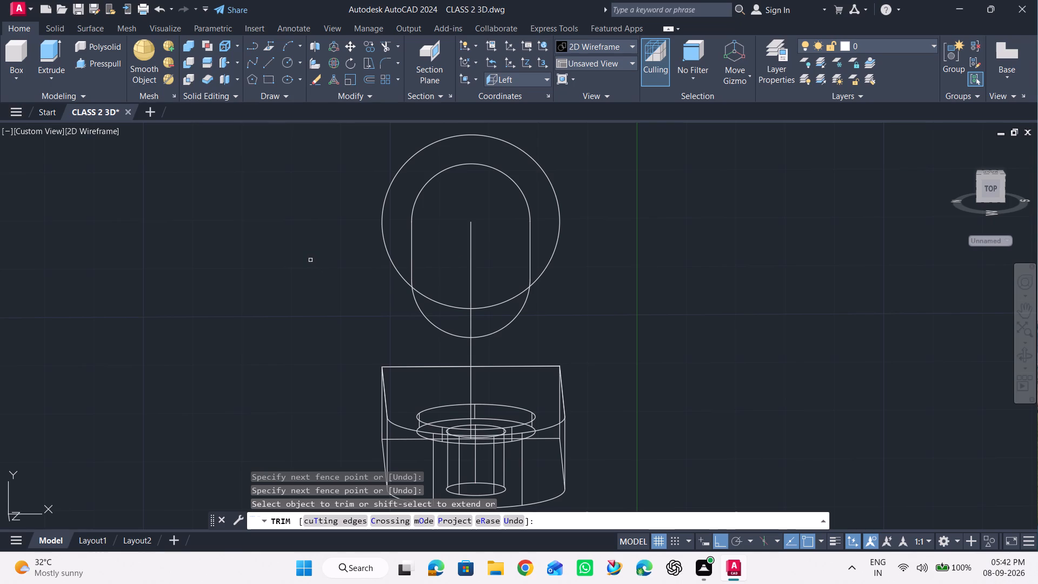
key("space")
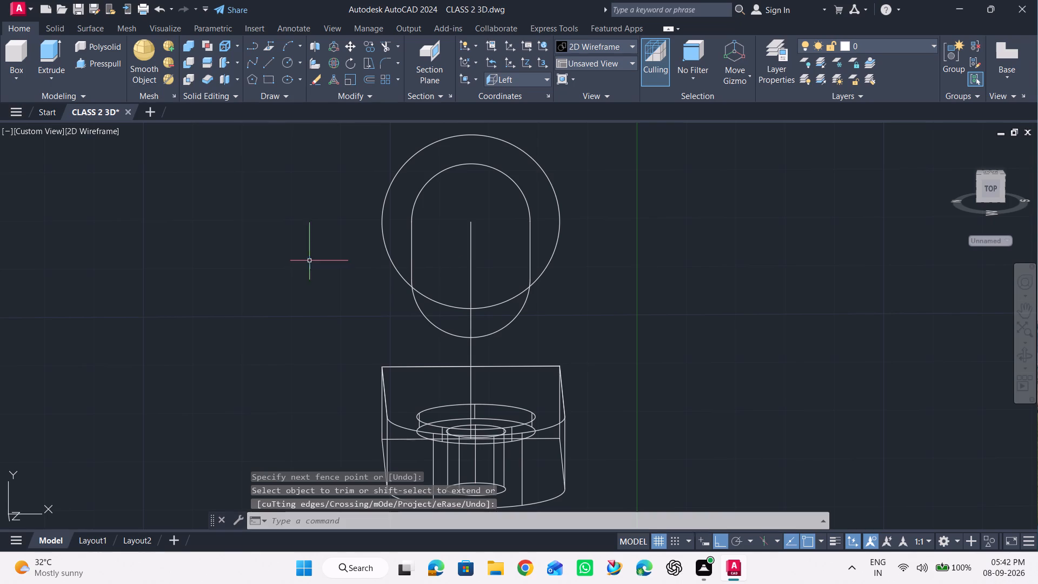
Draw a 30-unit line straight down from the radius 18 circle's right quadrant to the base's top corner.
left_click(267, 65)
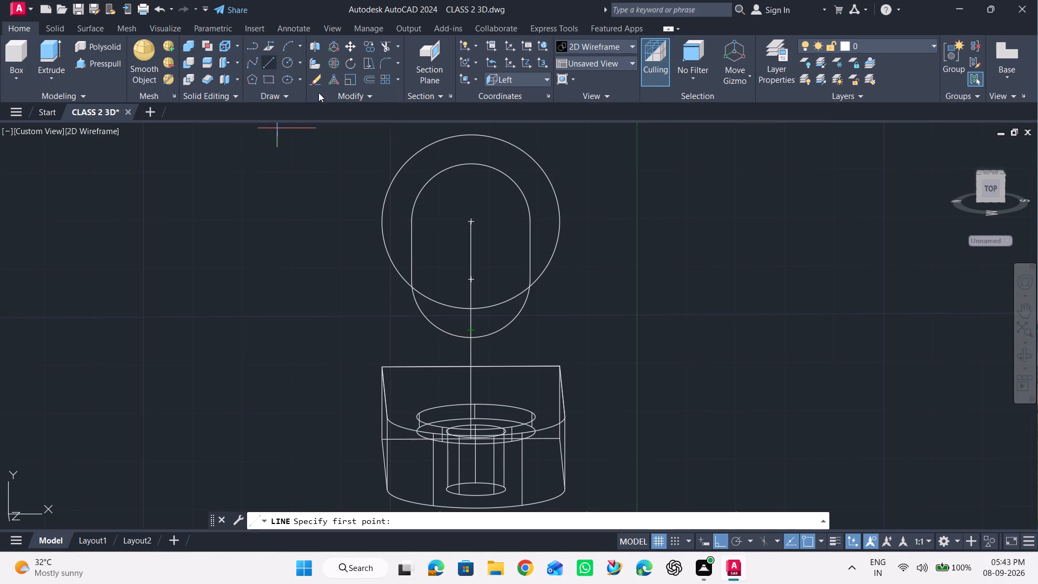
left_click(558, 224)
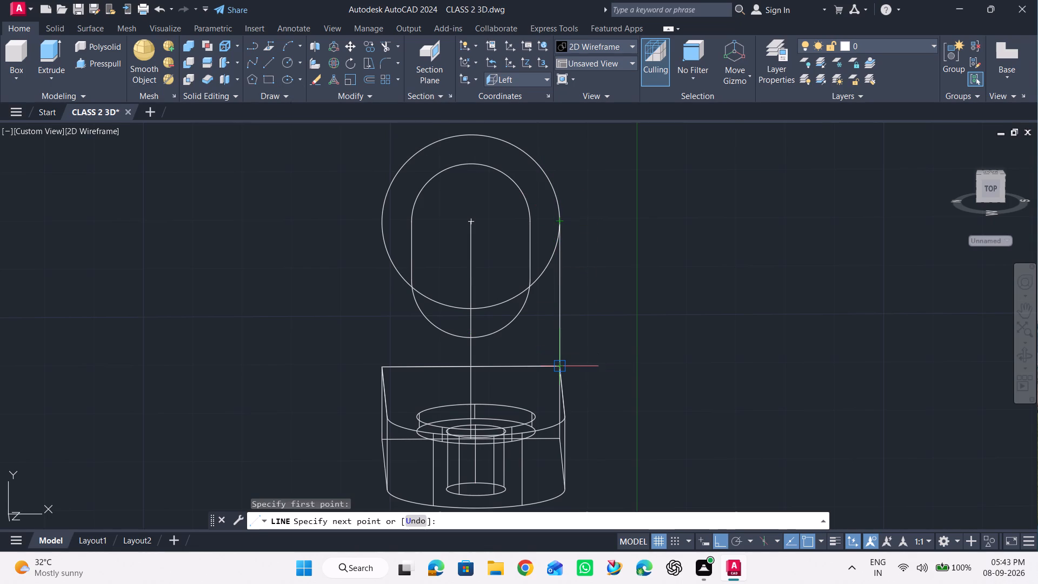
left_click(1024, 357)
left_click_drag(890, 355, 802, 363)
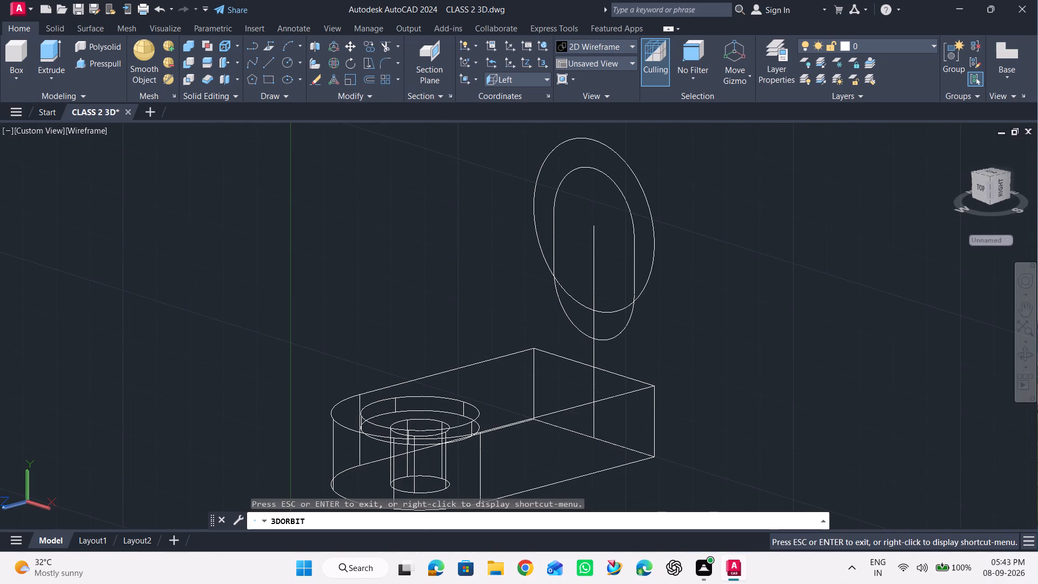
key("space")
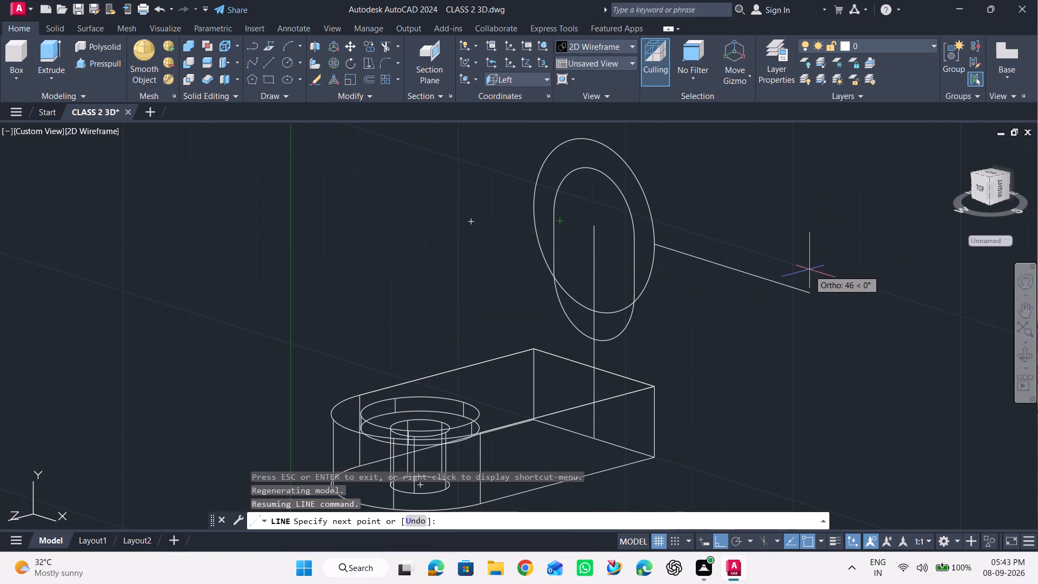
scroll(724, 215, "down", 1)
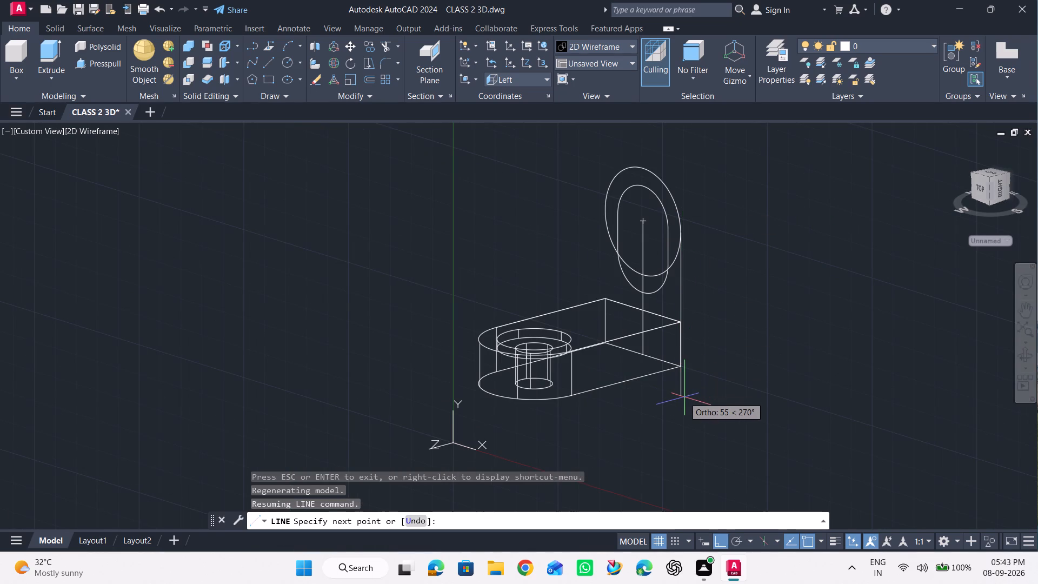
type("30")
key("Return")
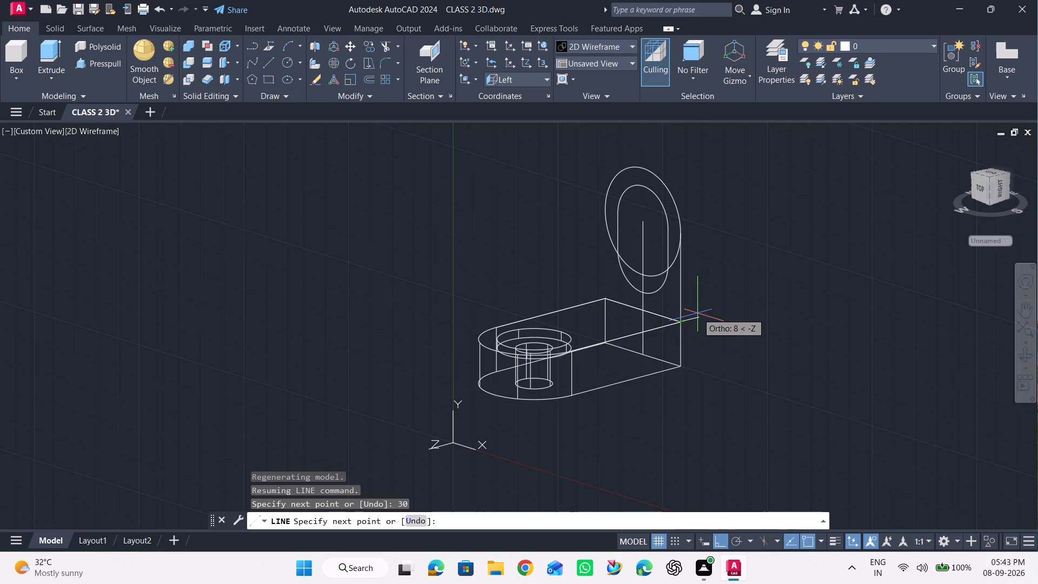
key("space")
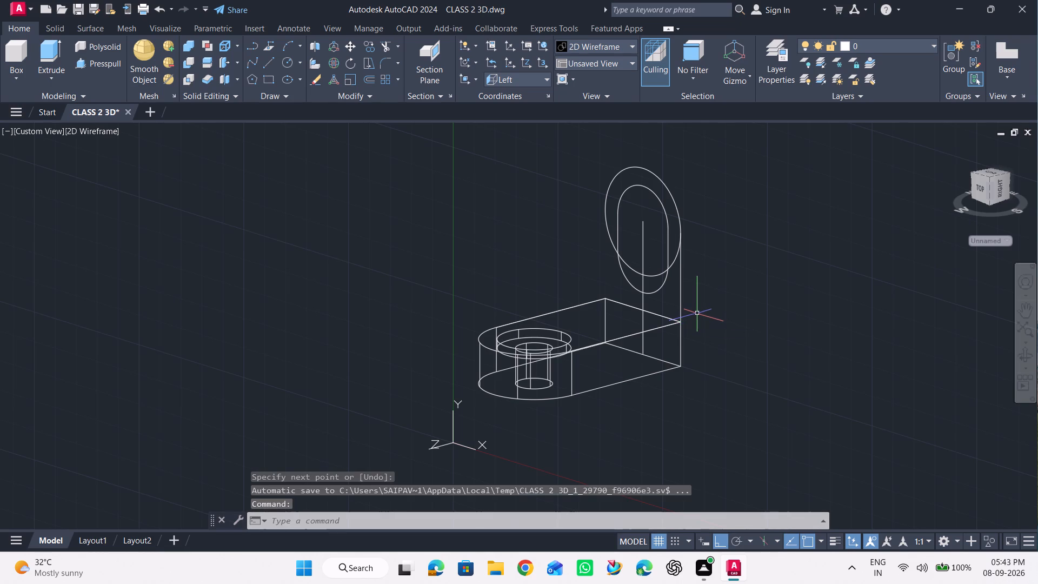
Draw a 30-unit line straight down from the radius 18 circle's left quadrant to the base's top corner.
key("space")
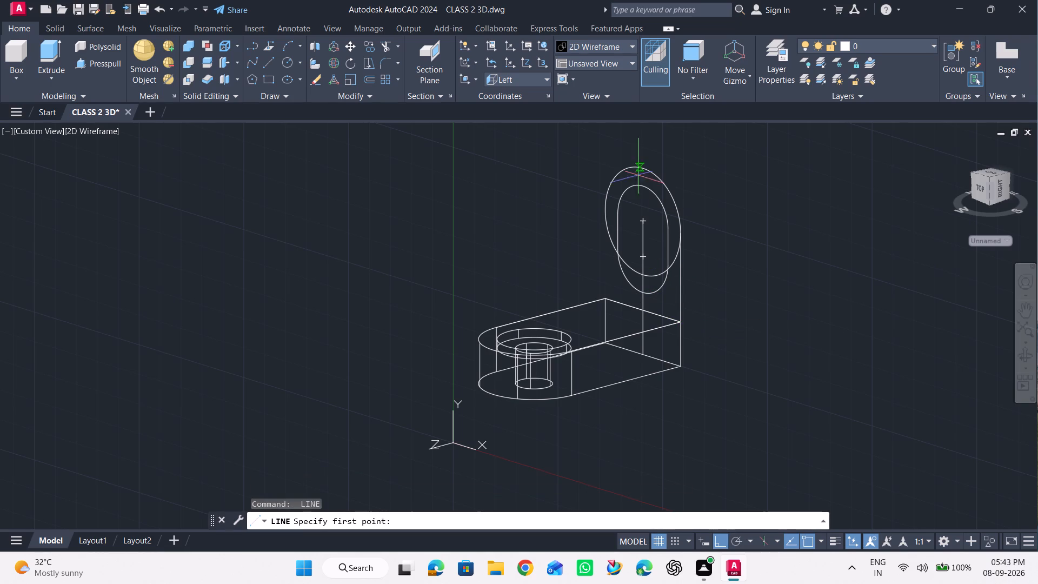
left_click(606, 211)
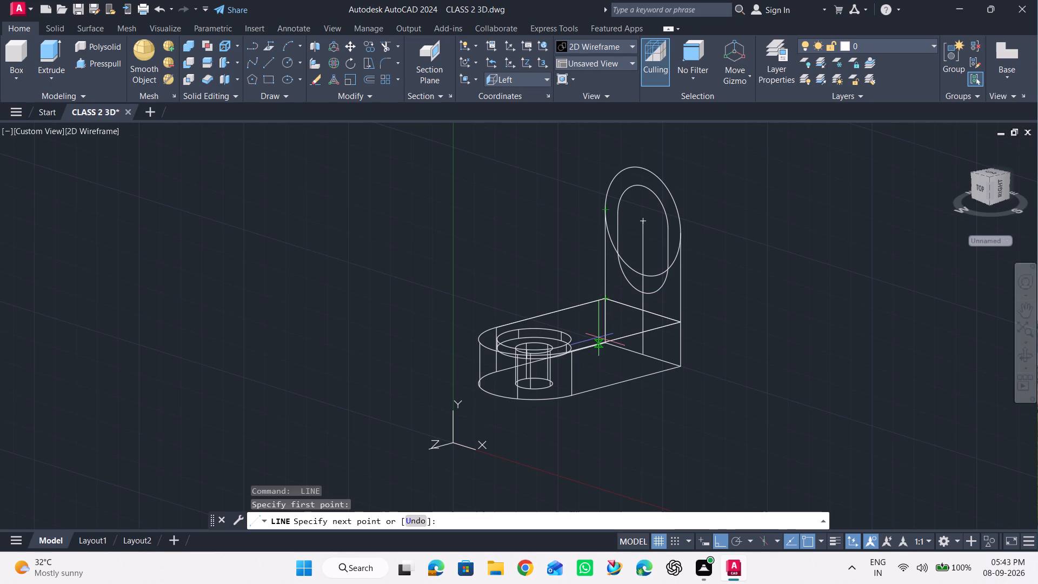
key("3")
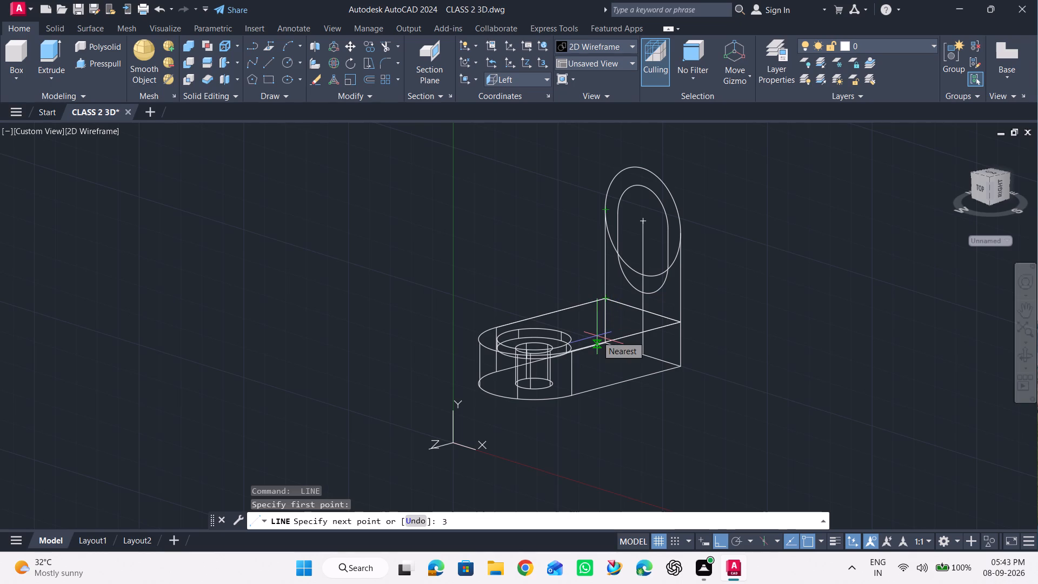
key("0")
key("Return")
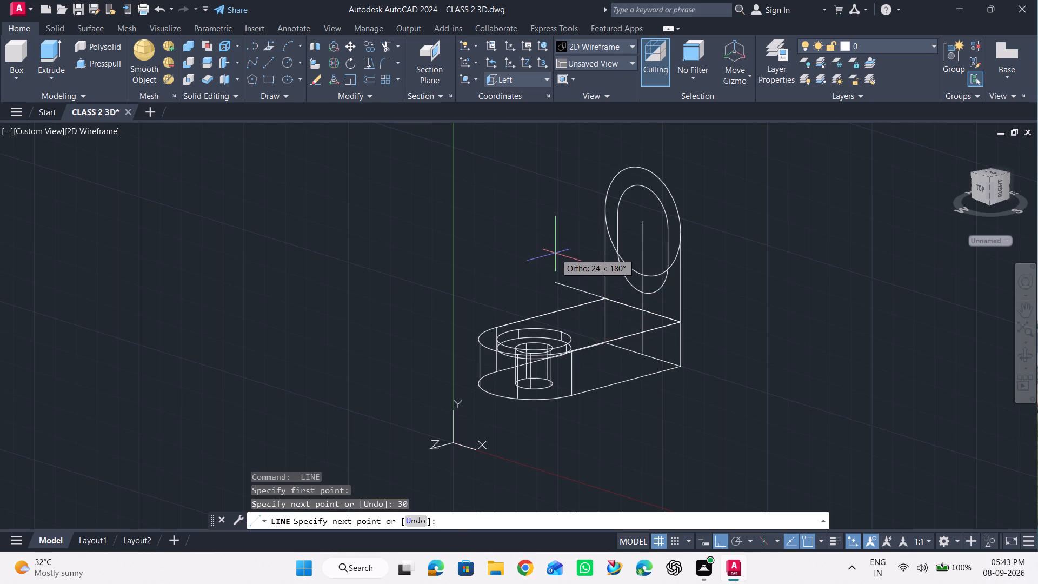
key("space")
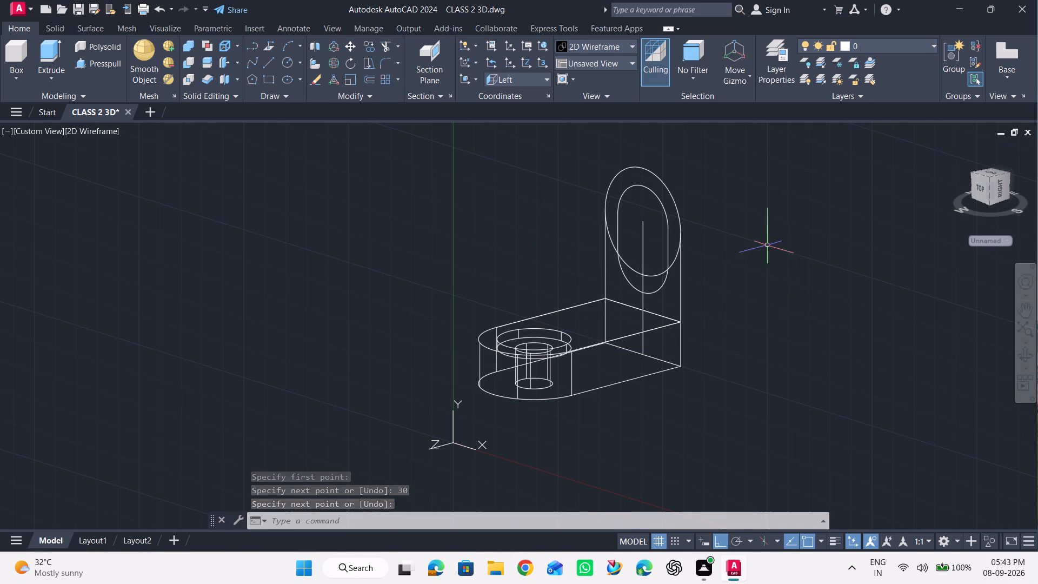
Trim away the lower half of the radius 18 circle between the two vertical side lines.
scroll(743, 208, "up", 1)
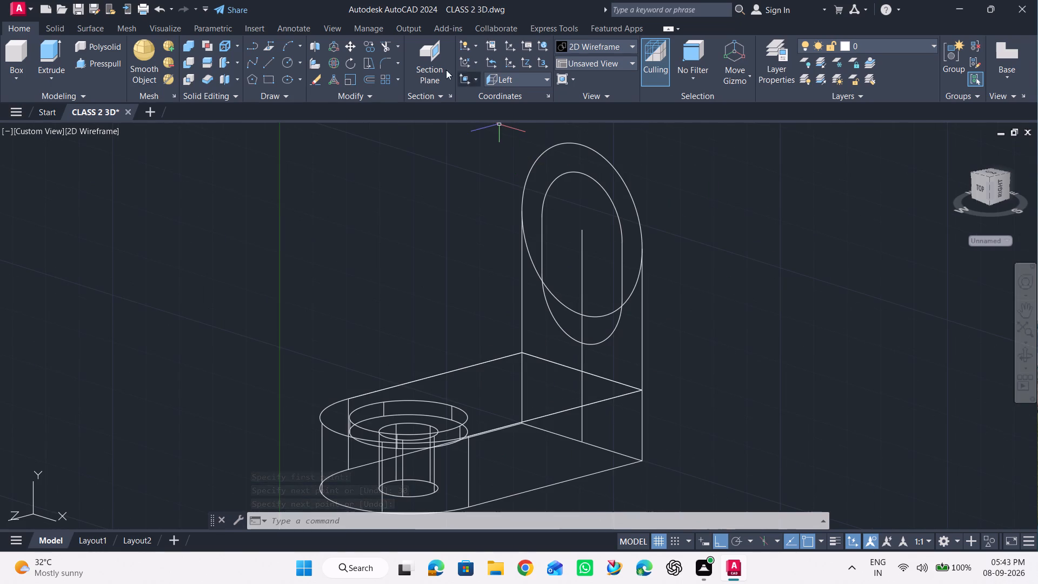
left_click(383, 45)
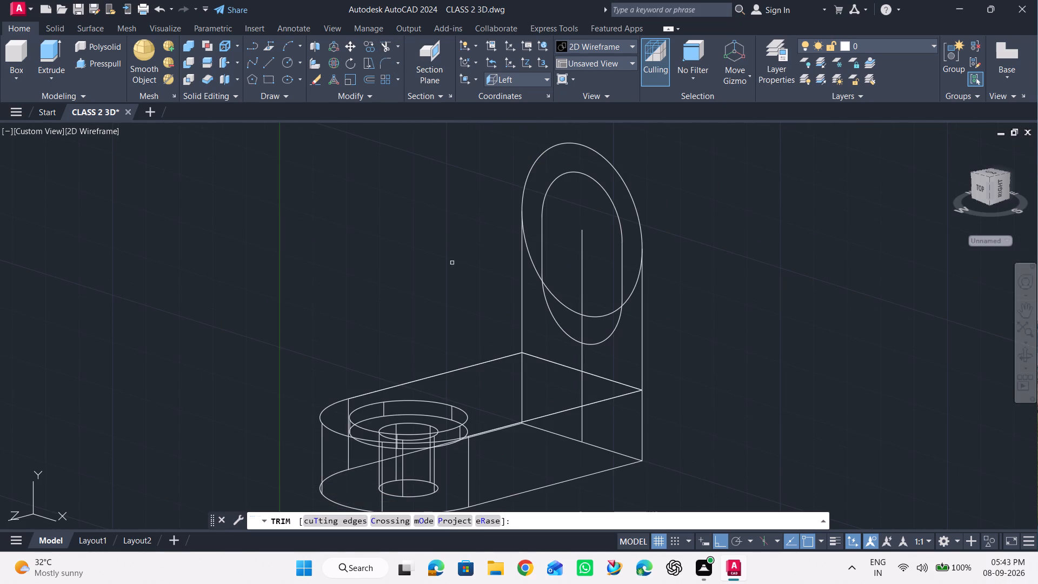
left_click(530, 260)
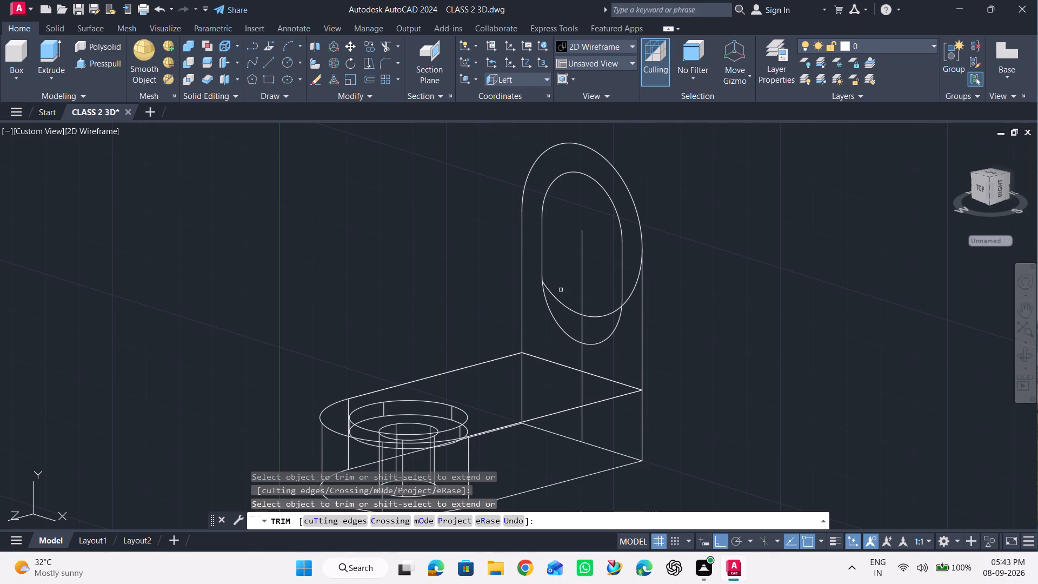
left_click(558, 301)
left_click(601, 316)
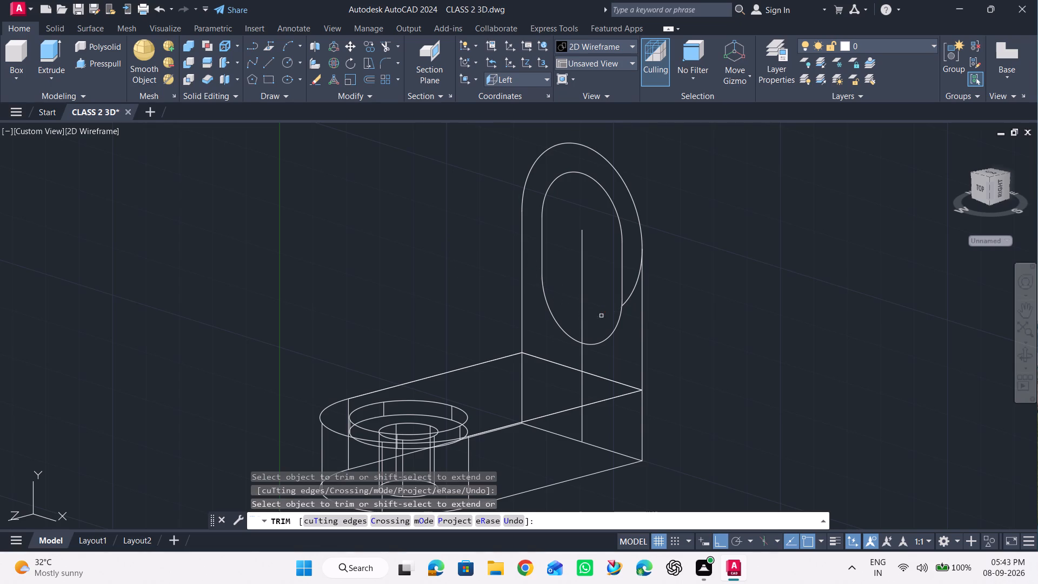
left_click(631, 297)
scroll(430, 269, "down", 1)
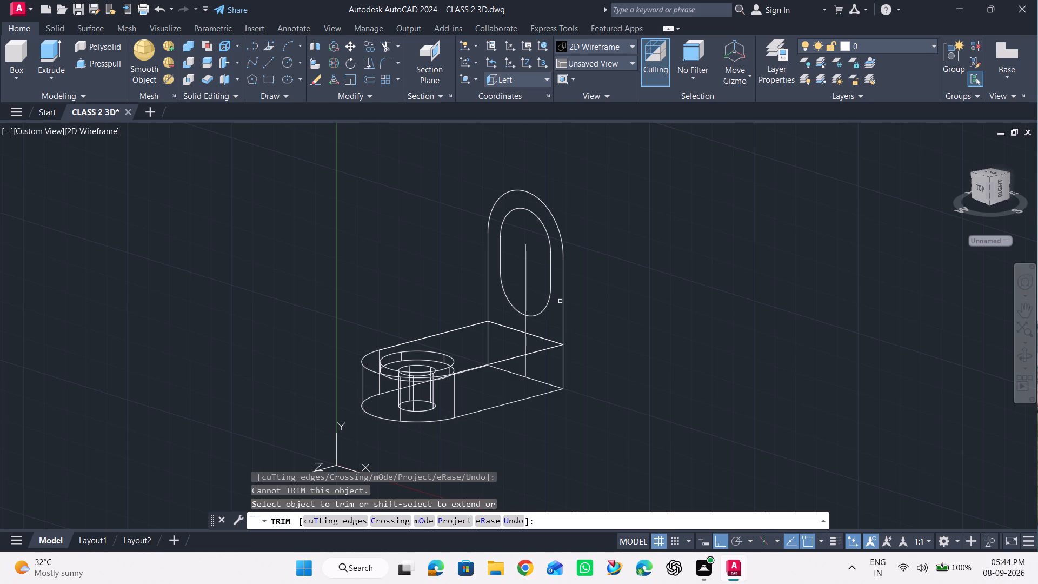
key("space")
Join the slot's two arcs and two side lines into a single closed profile.
left_click(537, 218)
left_click(501, 253)
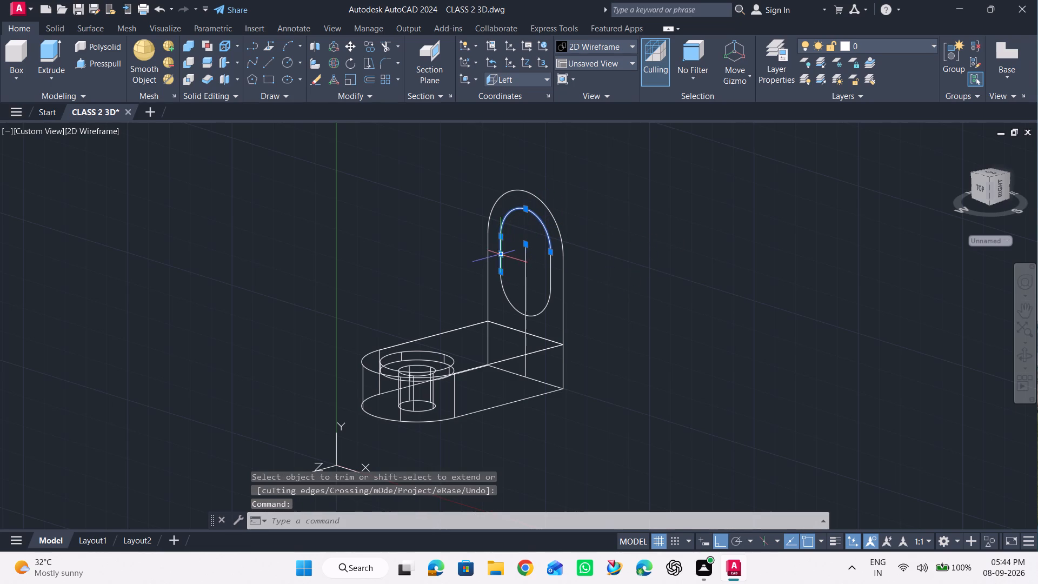
left_click(510, 301)
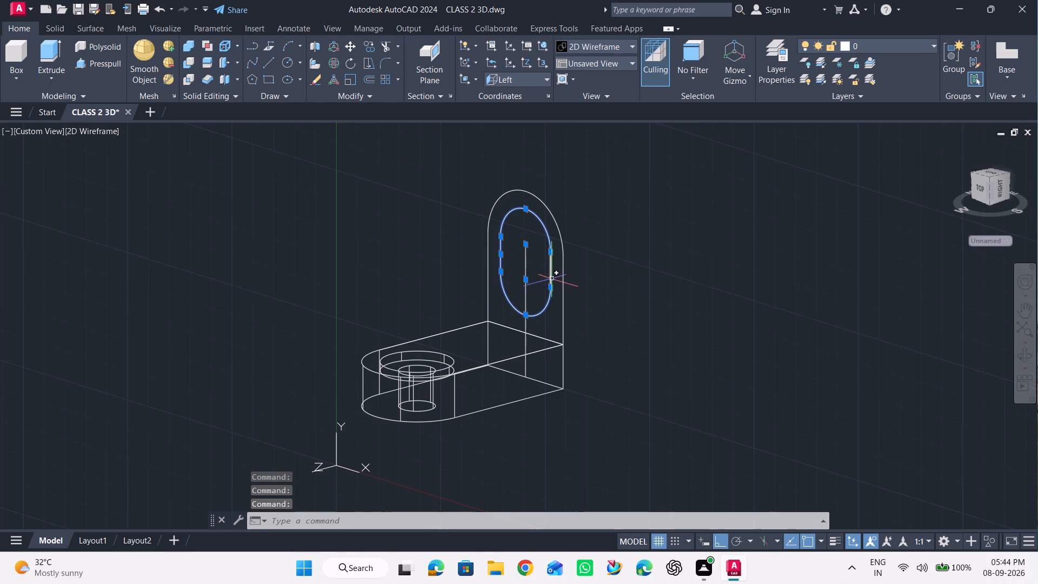
left_click(551, 273)
type("JION")
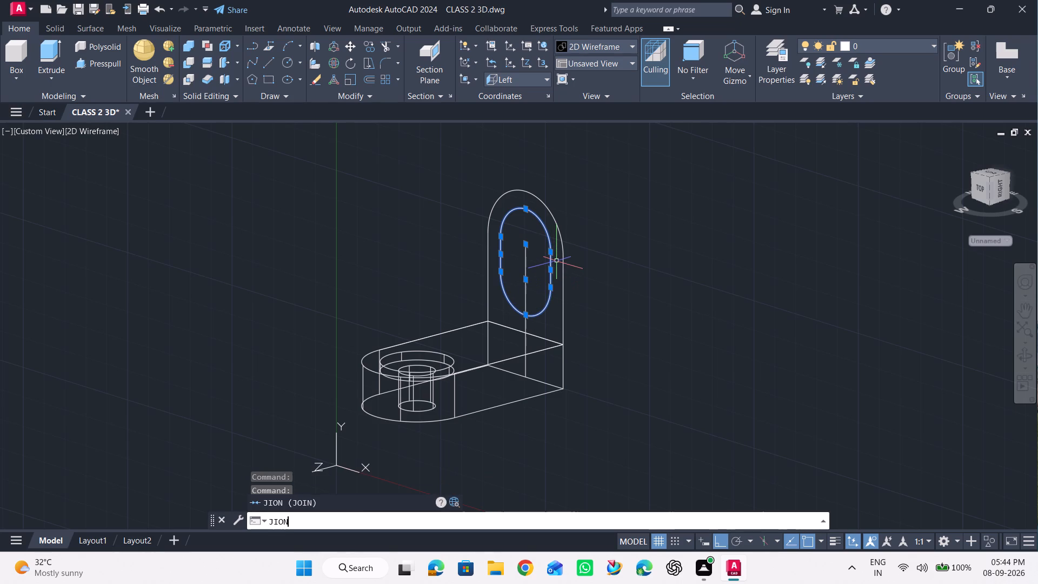
key("Return")
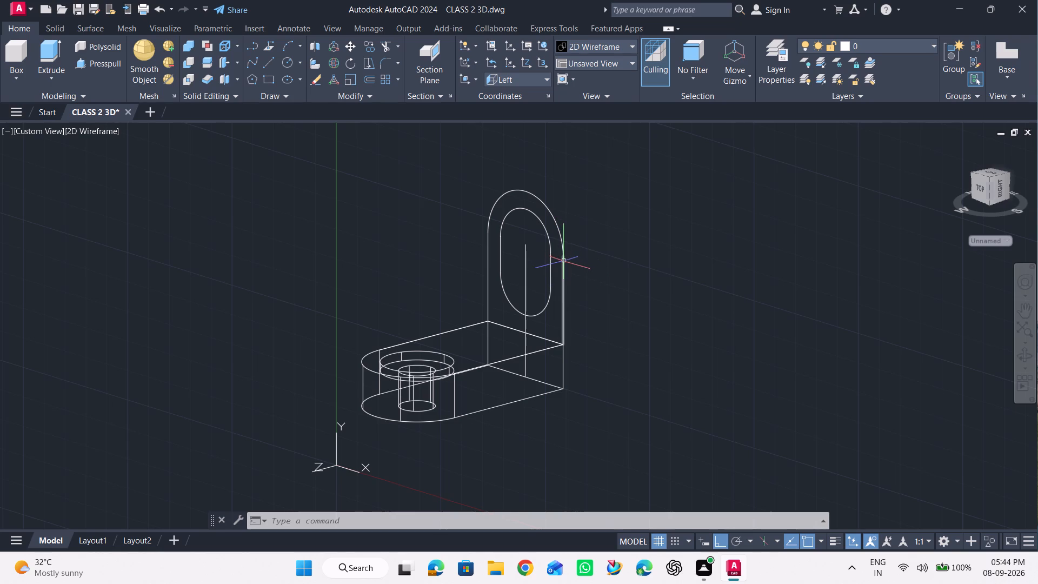
Delete the vertical construction line running down the middle of the slot to the base.
left_click(563, 261)
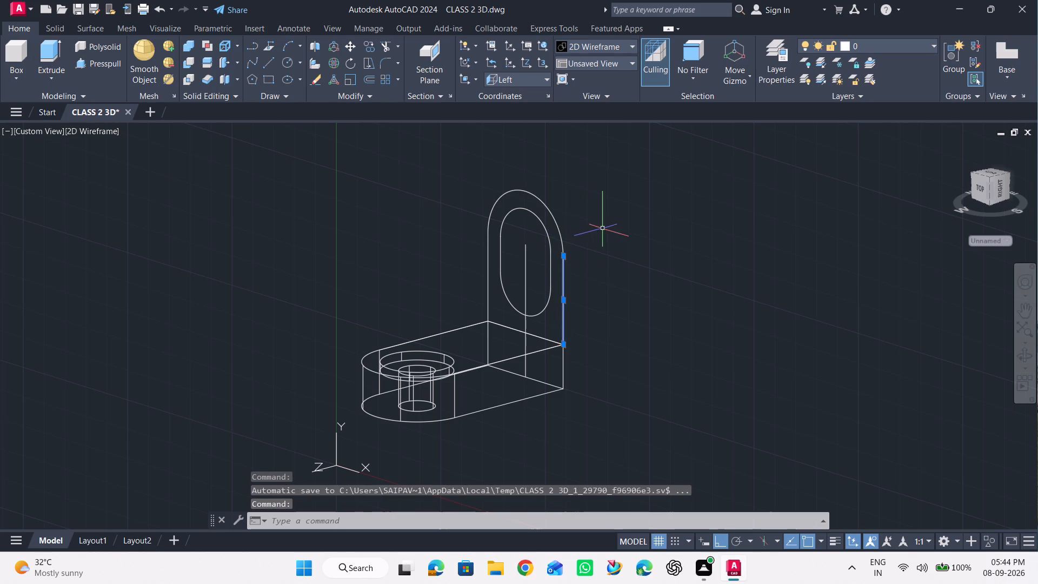
key("Escape")
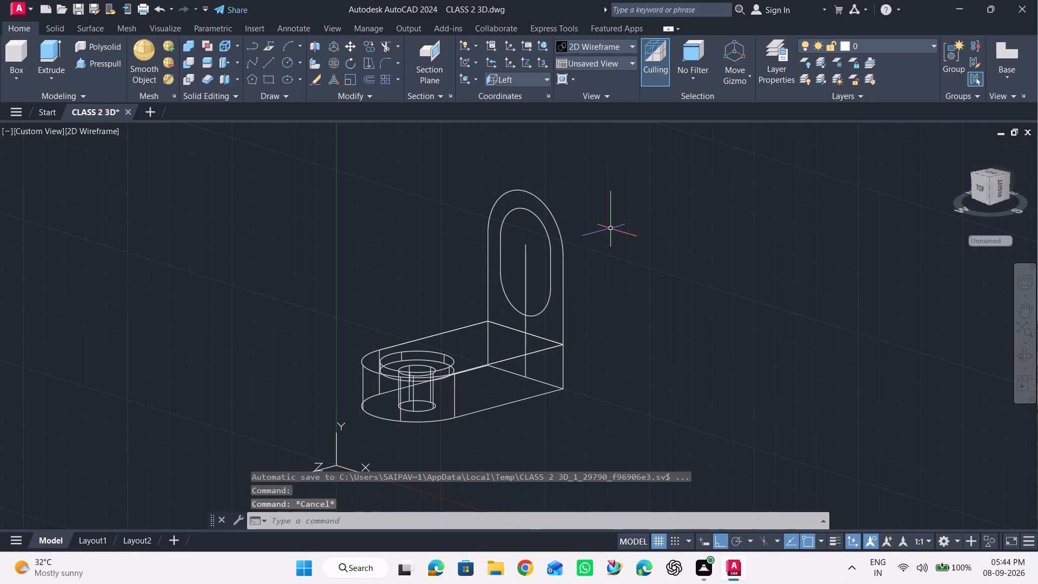
left_click(527, 276)
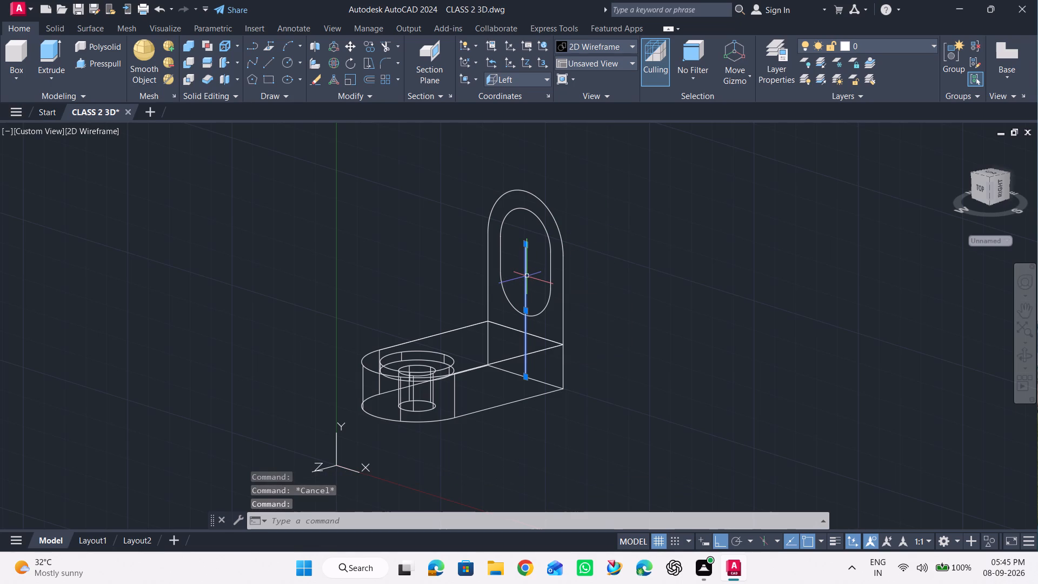
key("Delete")
Draw a line along the base's top back edge connecting the lower ends of the plate's two vertical side lines.
scroll(560, 323, "up", 2)
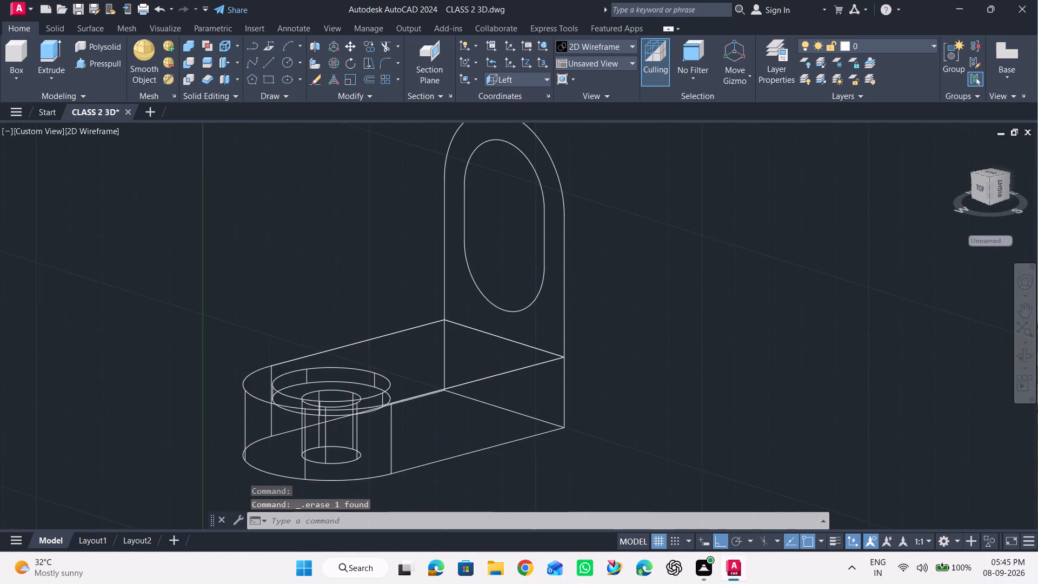
left_click(270, 65)
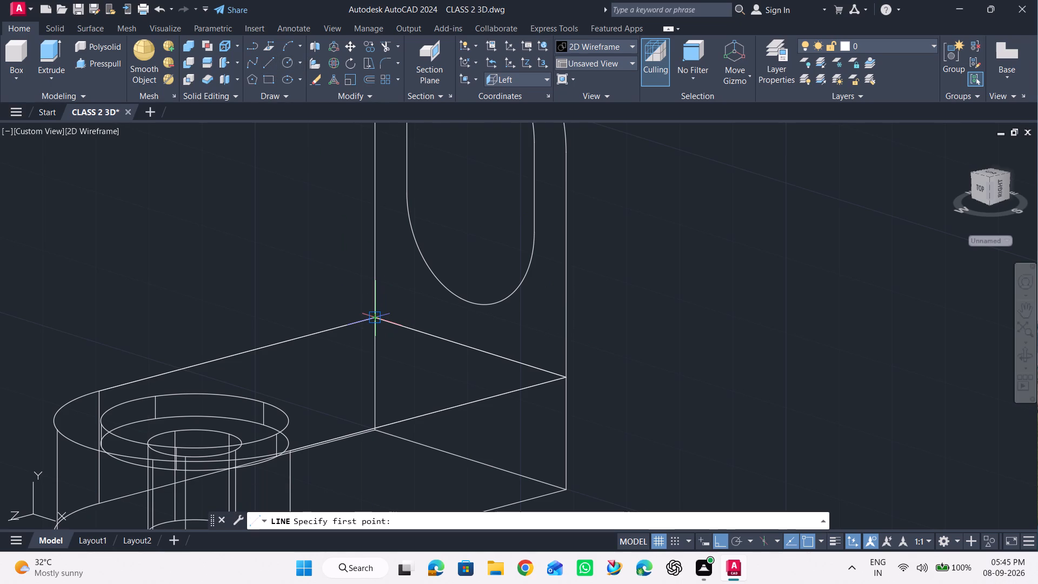
left_click(373, 318)
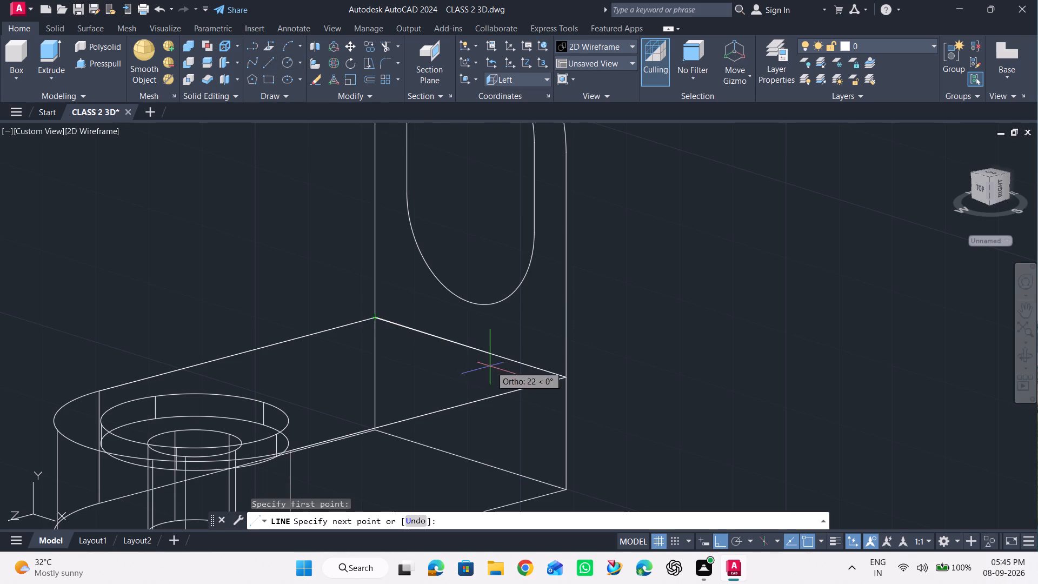
left_click(567, 375)
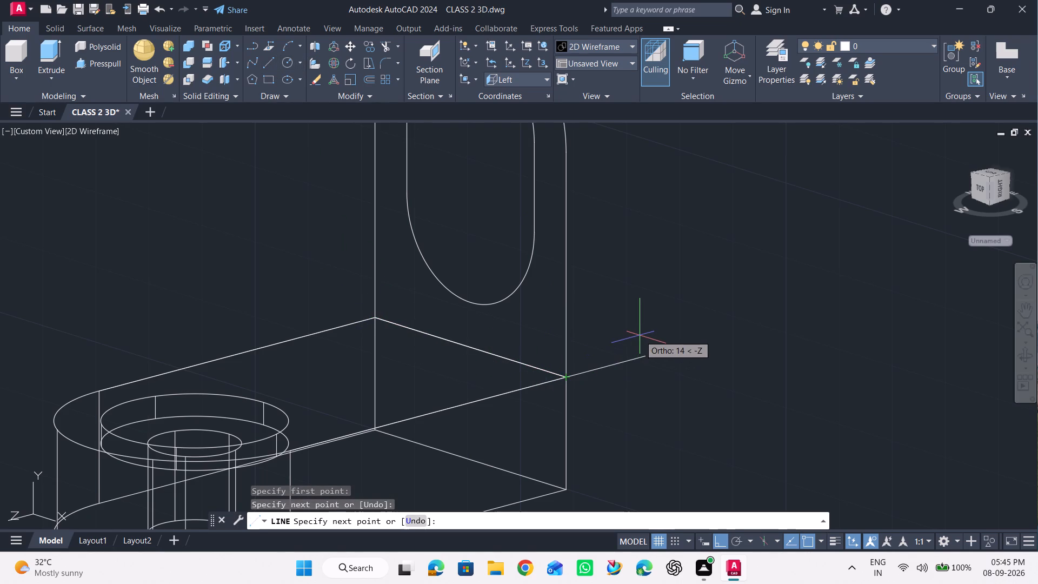
key("space")
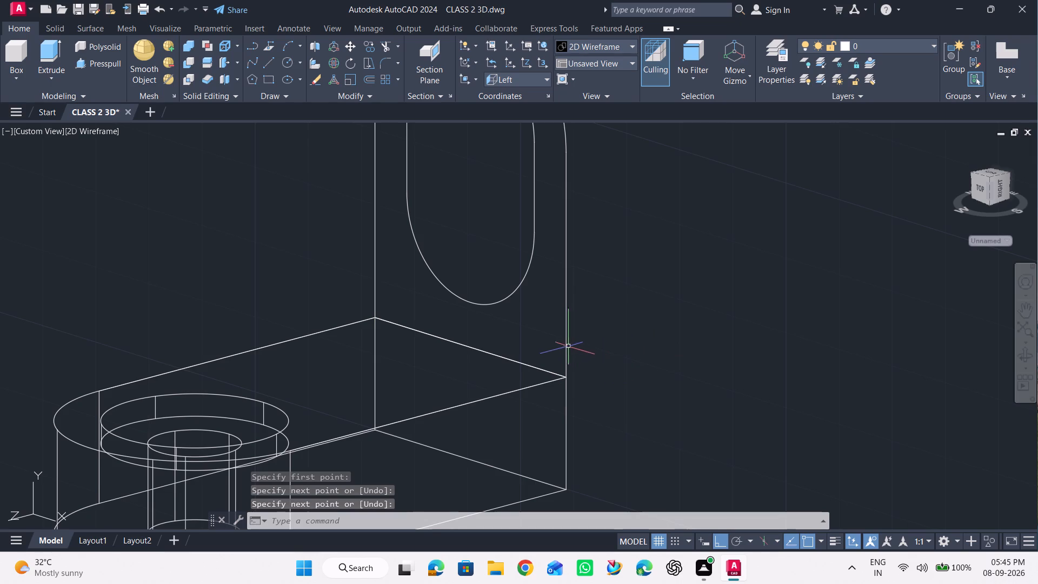
Join the plate's two side lines, bottom line and radius 18 arc into a single closed outline.
left_click(564, 342)
left_click(529, 368)
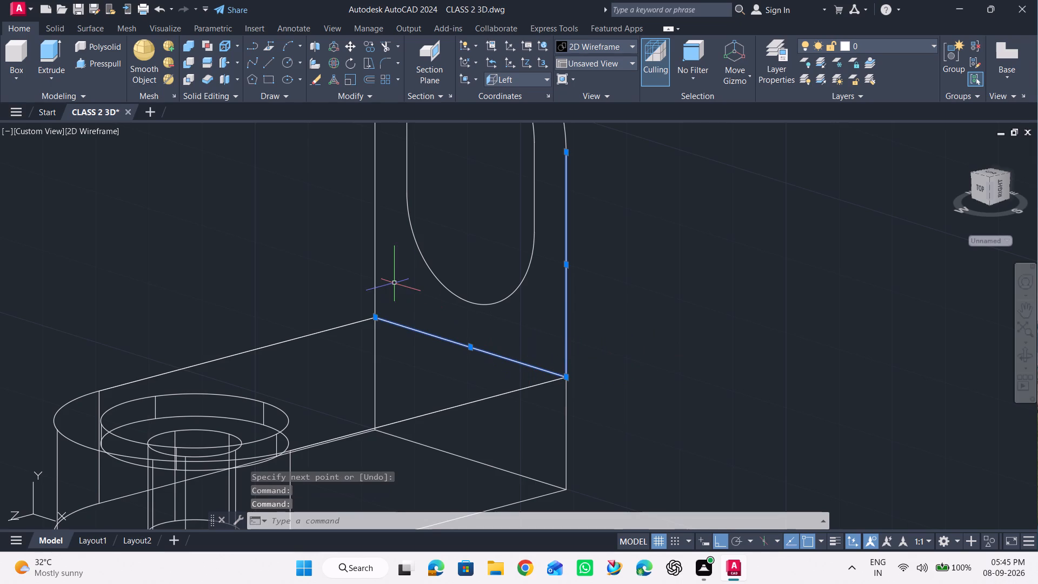
left_click(374, 271)
scroll(341, 339, "down", 3)
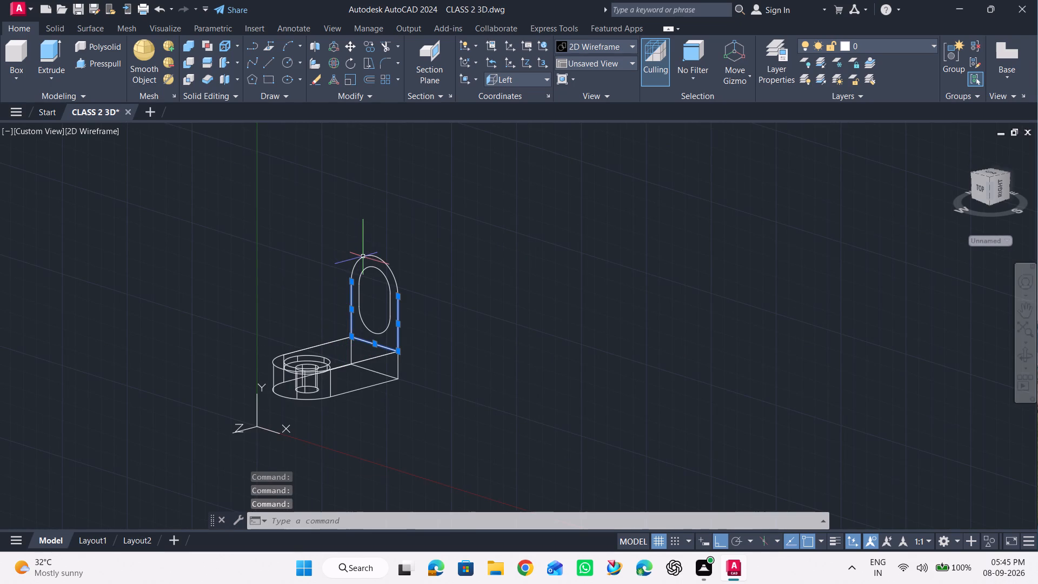
left_click(363, 256)
scroll(329, 277, "up", 2)
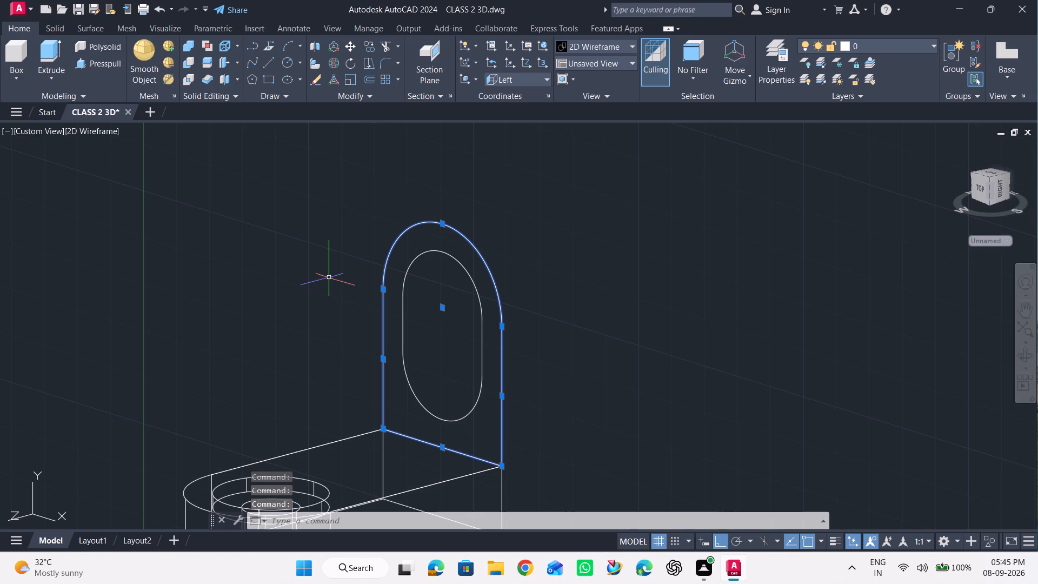
type("JIO")
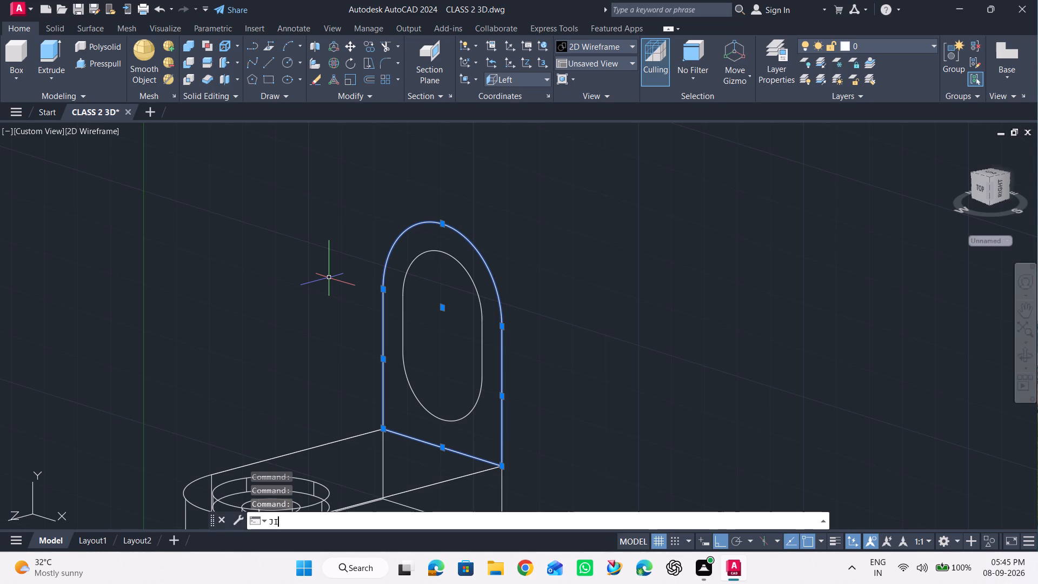
key("n")
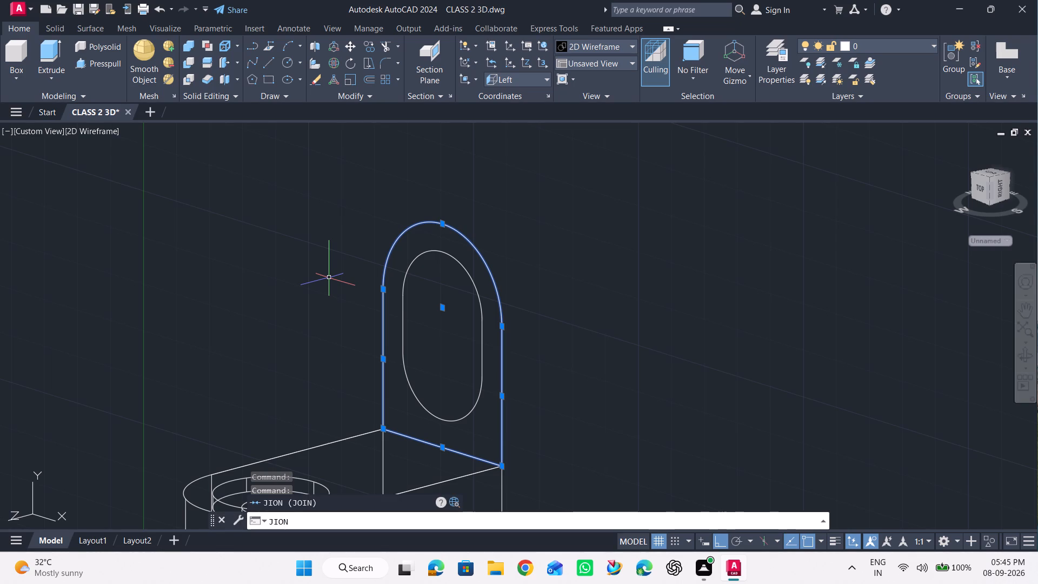
key("Return")
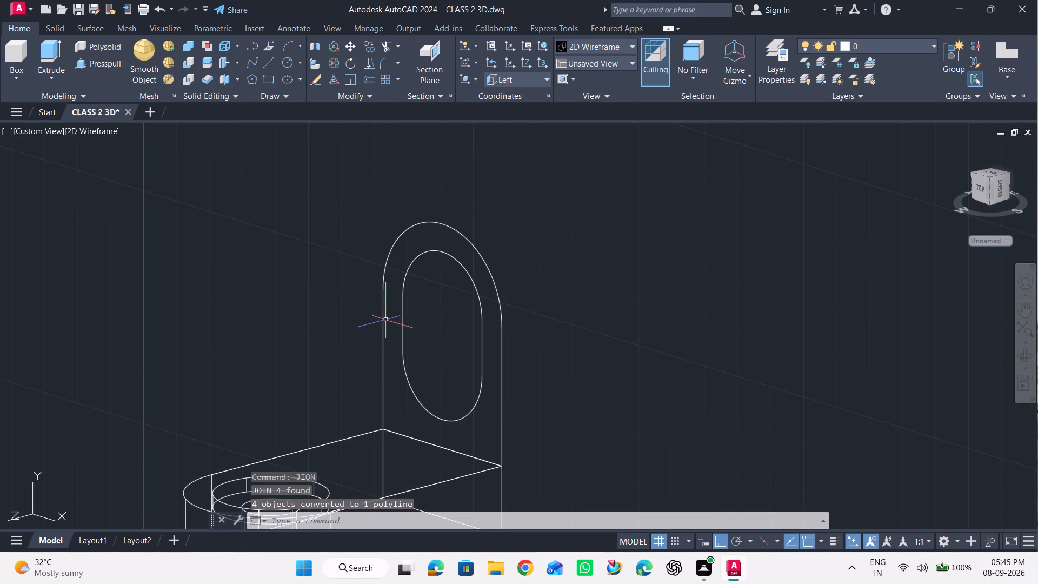
Presspull the closed plate outline 18 units toward the base's rounded end.
scroll(308, 295, "down", 1)
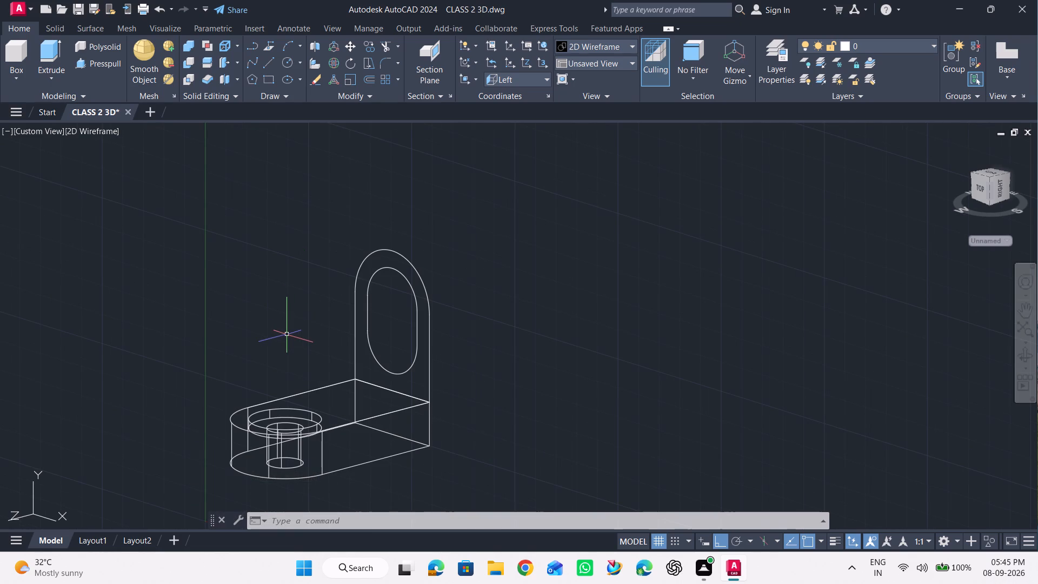
left_click(358, 270)
left_click(85, 60)
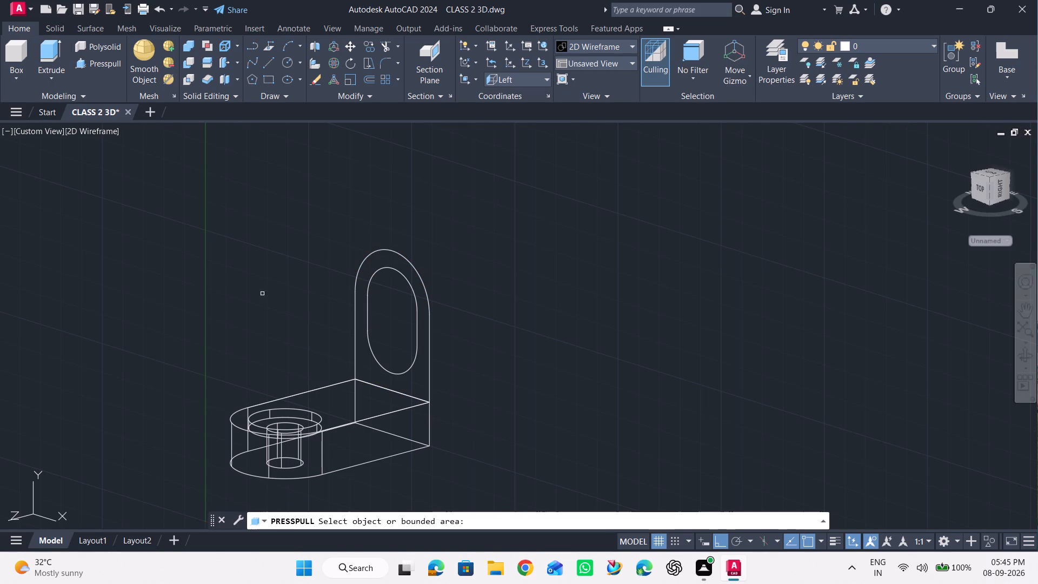
left_click(354, 320)
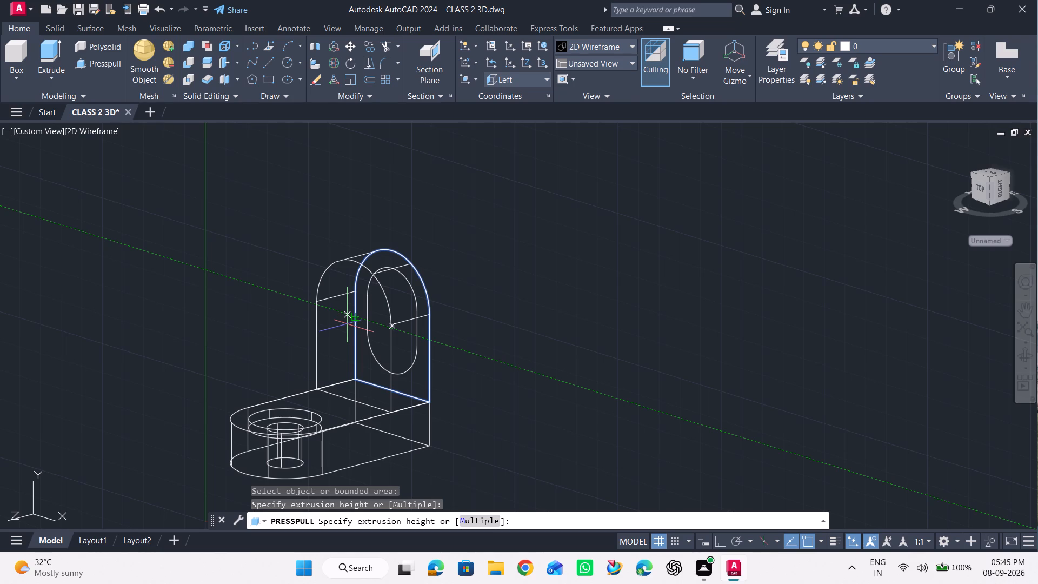
key("1")
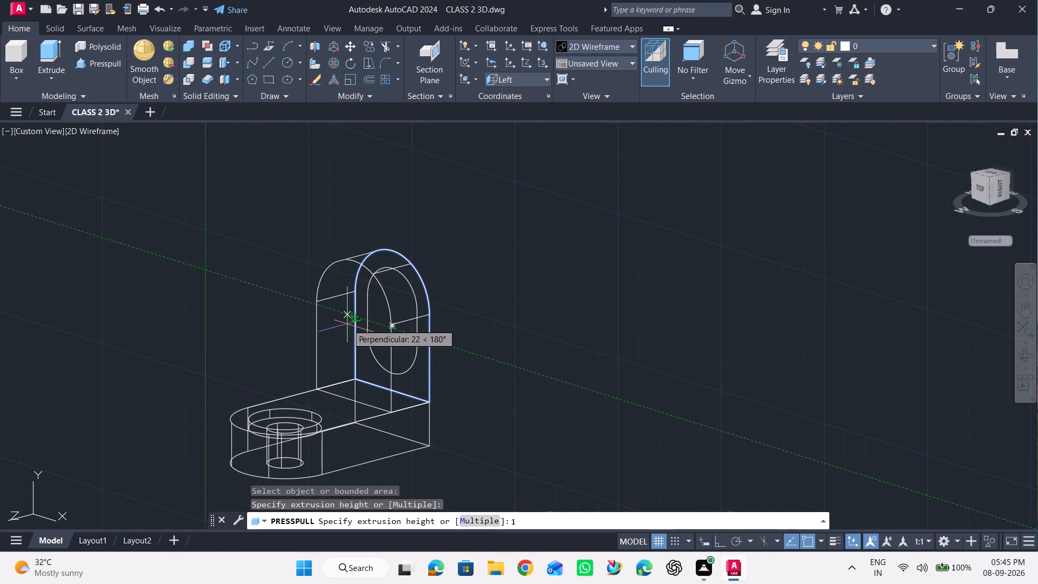
key("8")
key("Return")
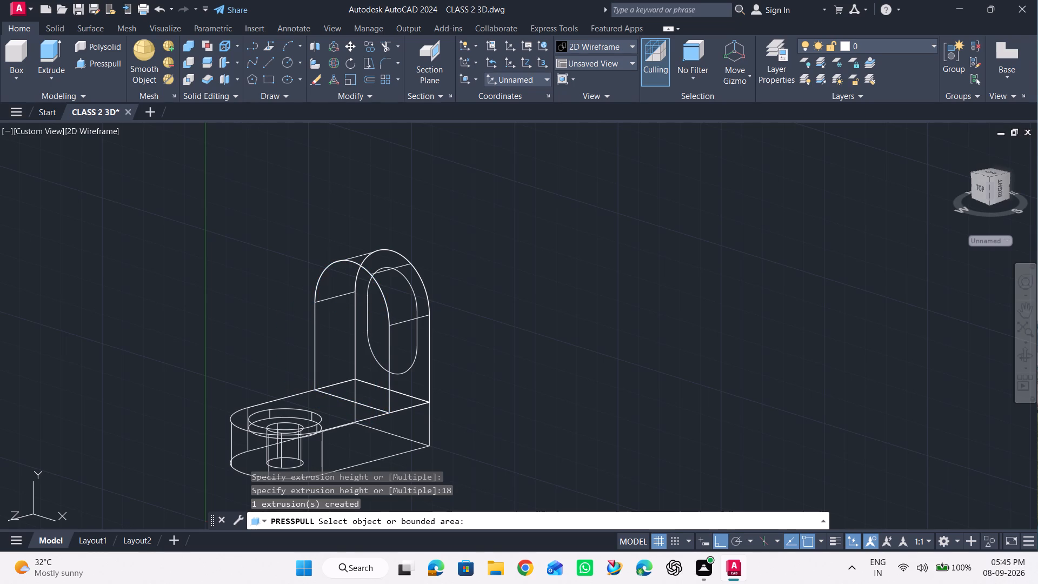
Presspull the slot profile 24 units in the same direction, through the plate.
left_click(367, 291)
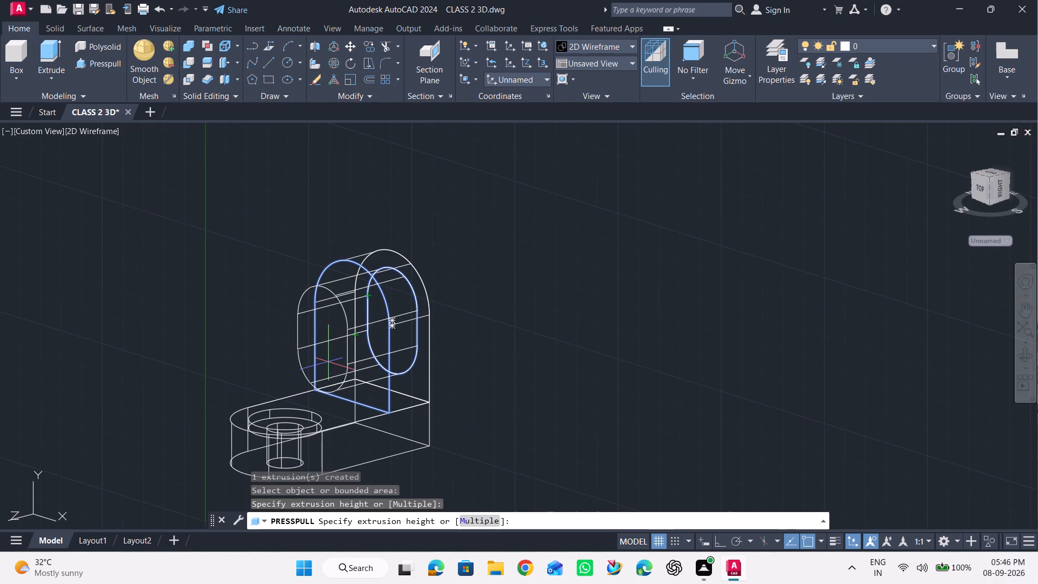
scroll(328, 362, "up", 2)
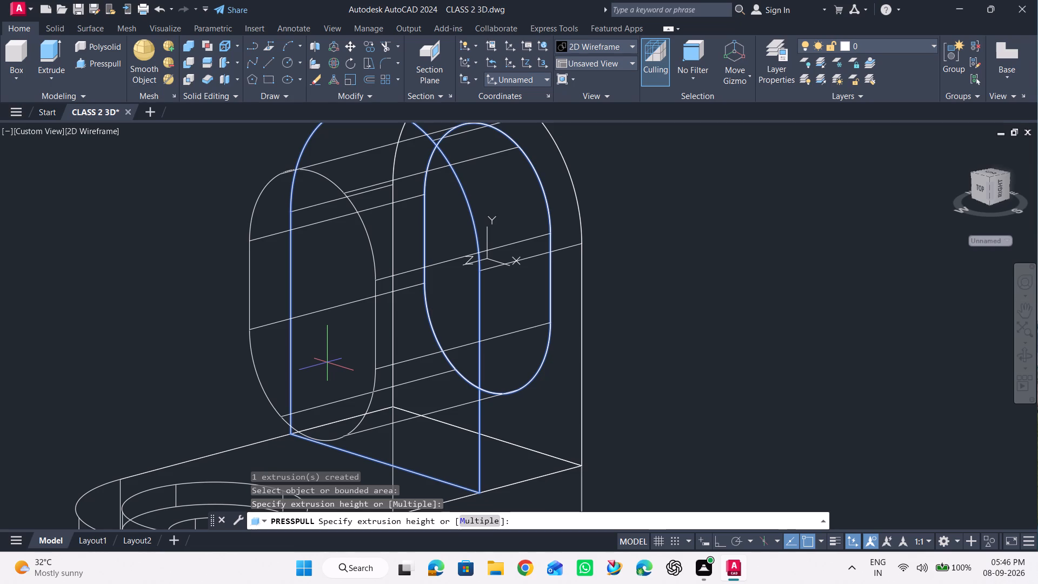
type("24")
key("Return")
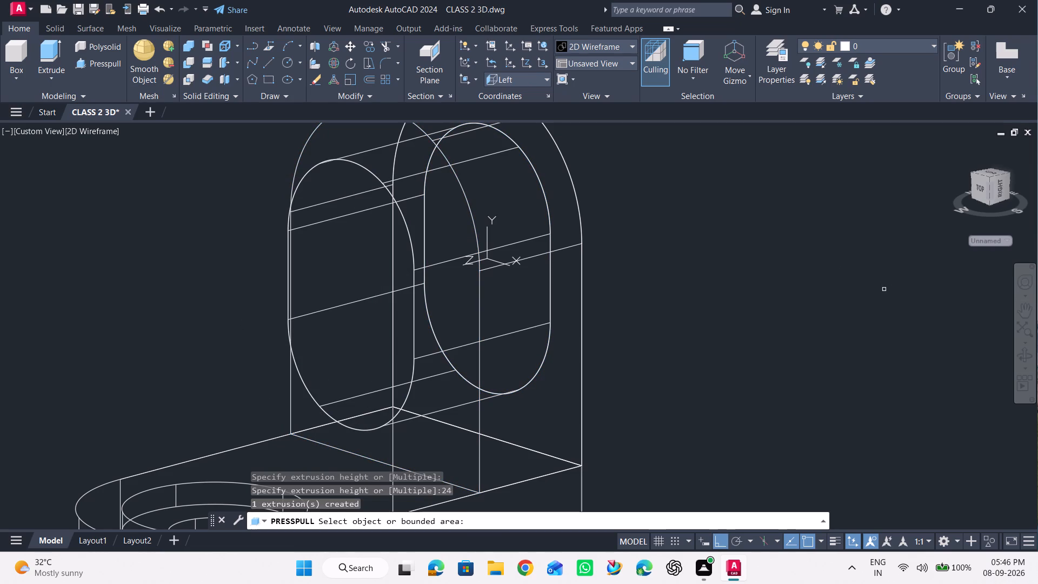
key("space")
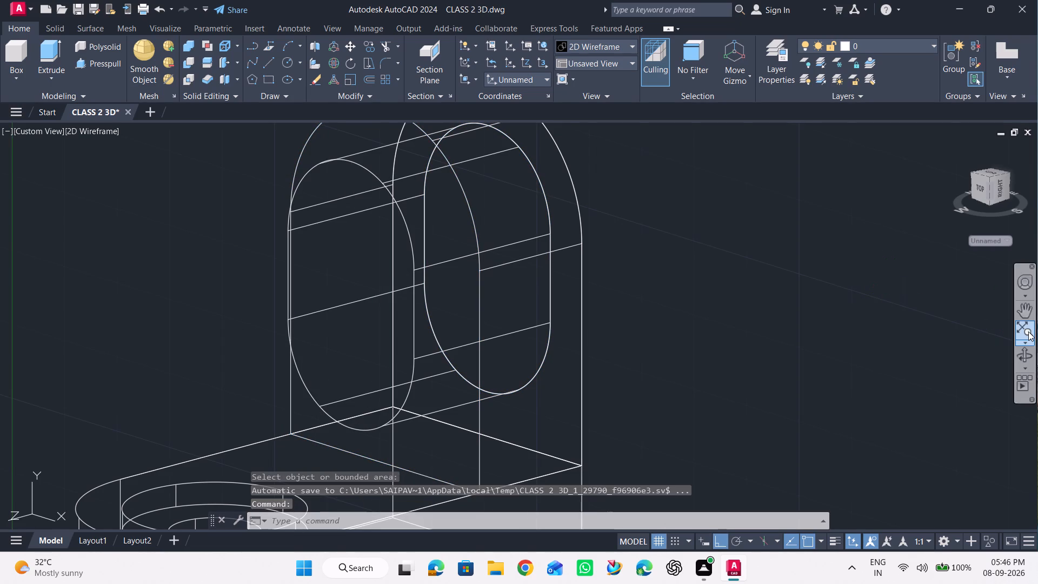
Orbit around the model to examine the extruded plate and slot from both sides.
left_click(1029, 356)
left_click_drag(835, 323, 898, 323)
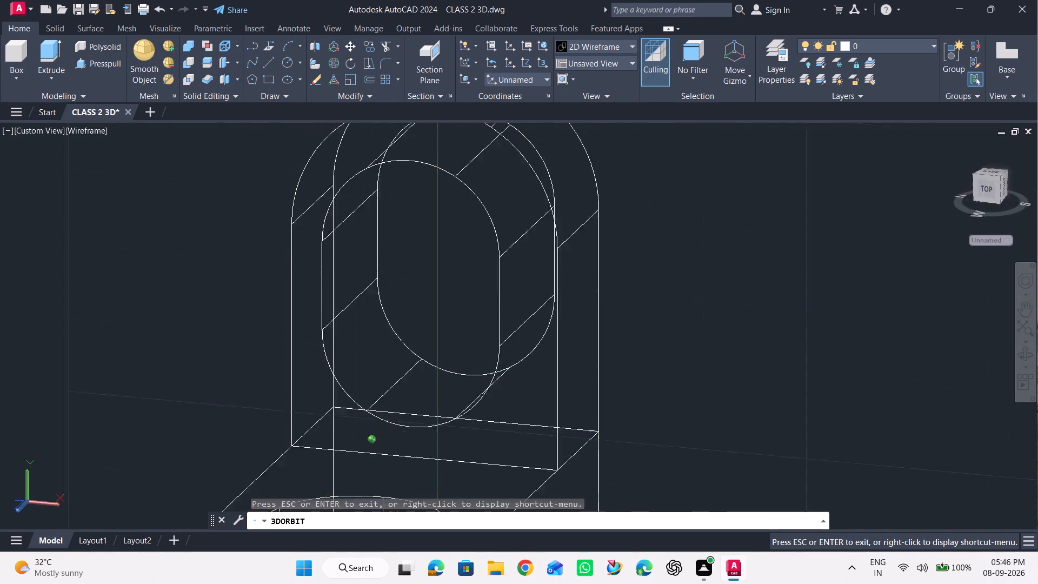
left_click_drag(898, 323, 867, 313)
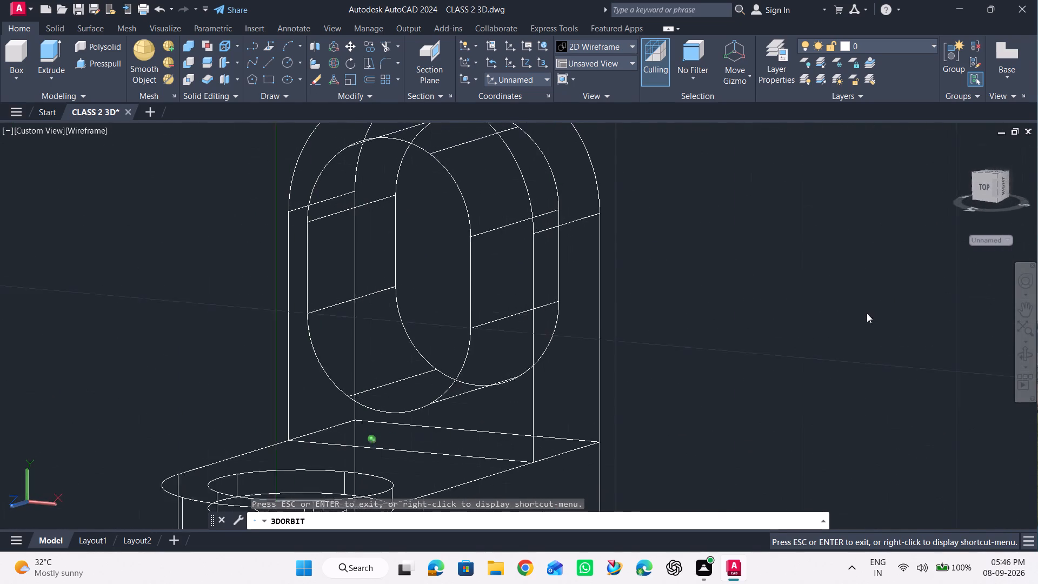
left_click_drag(867, 313, 876, 322)
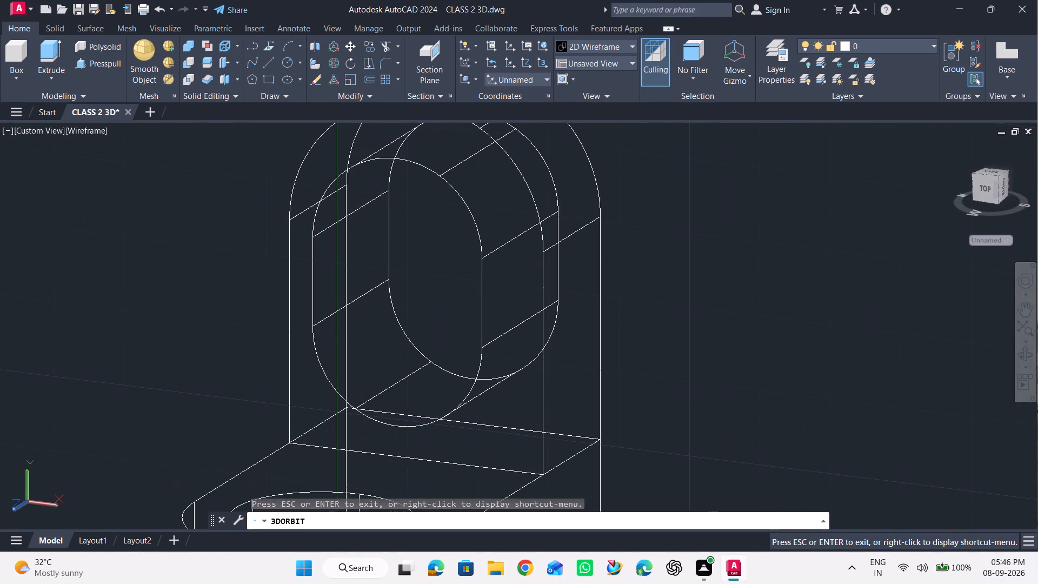
key("Escape")
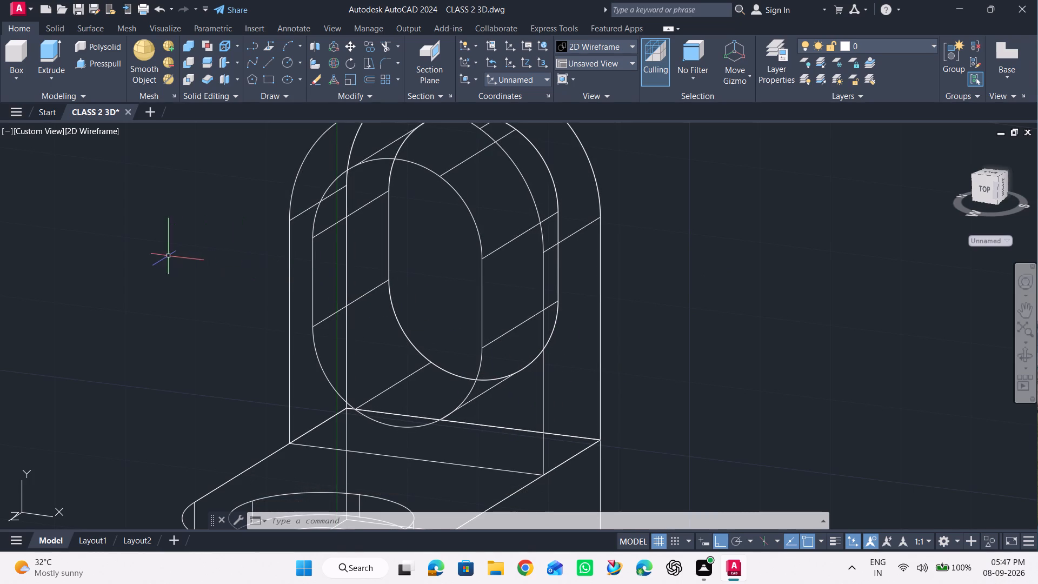
left_click(1026, 356)
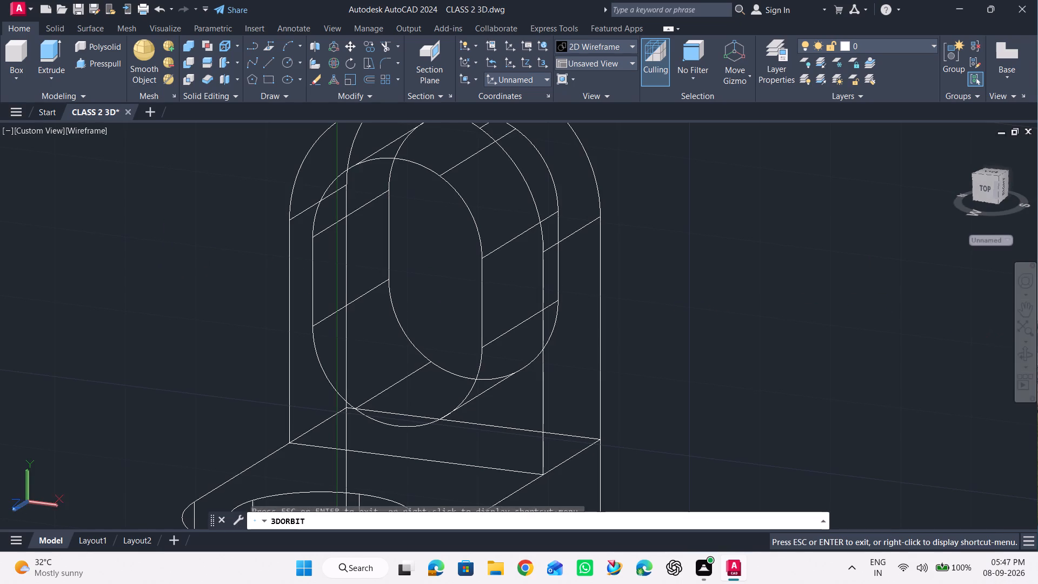
left_click_drag(663, 300, 779, 296)
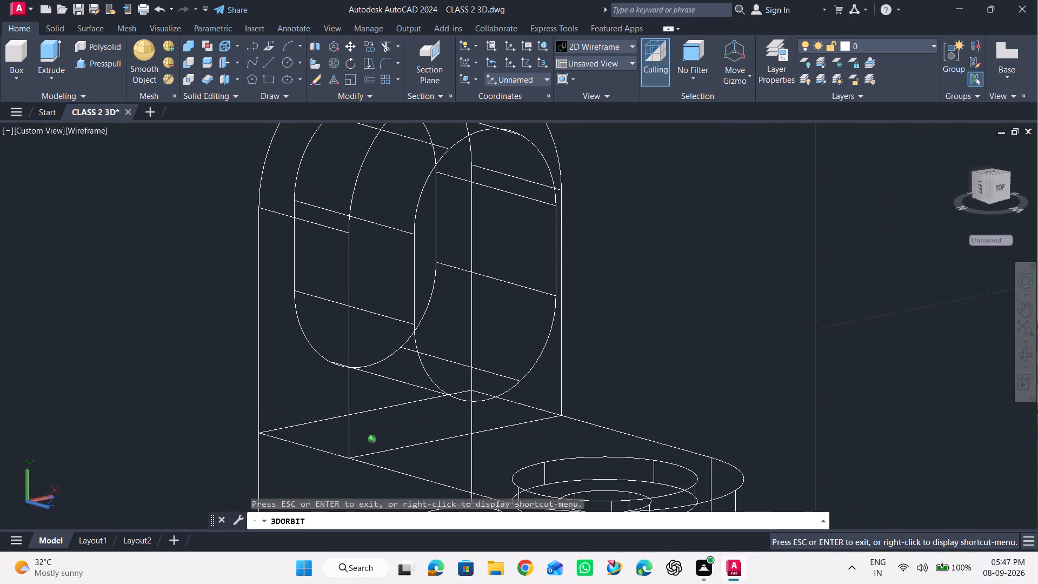
key("space")
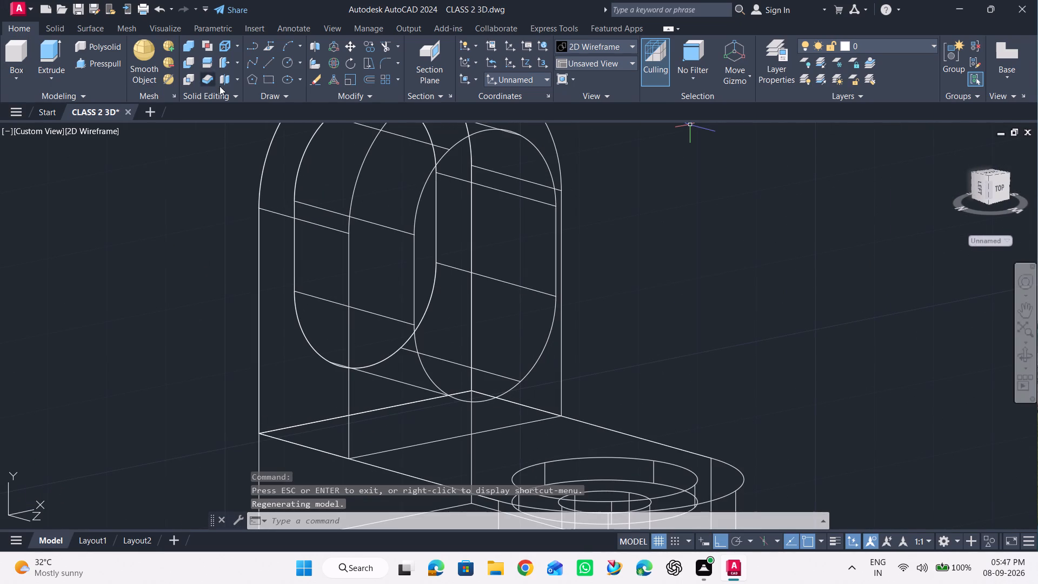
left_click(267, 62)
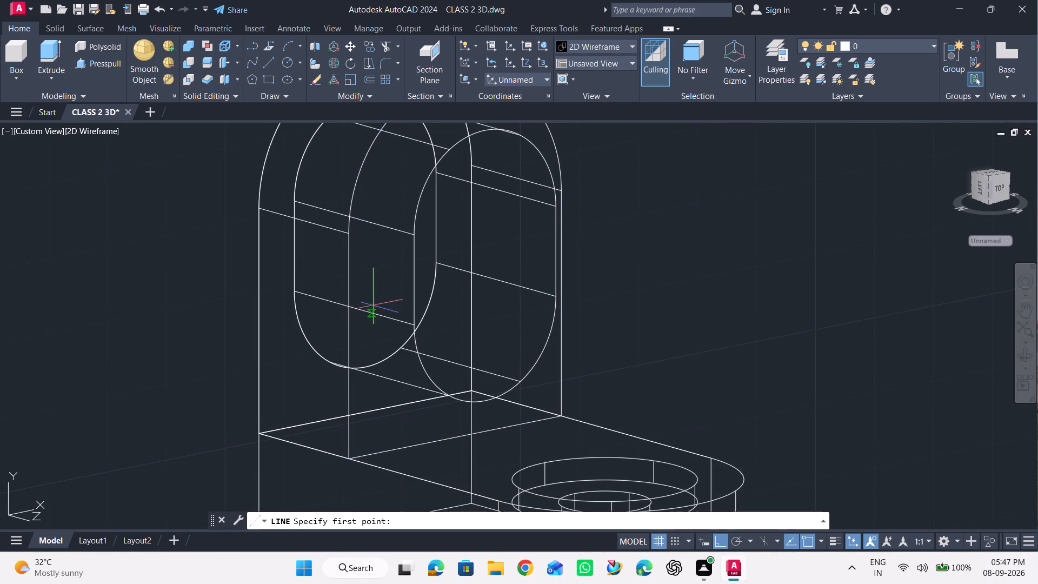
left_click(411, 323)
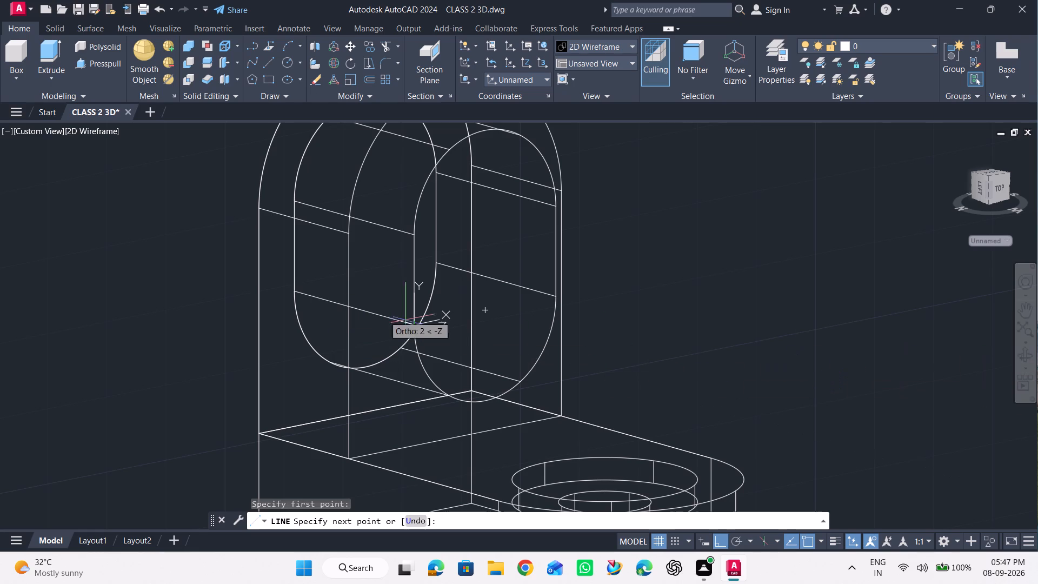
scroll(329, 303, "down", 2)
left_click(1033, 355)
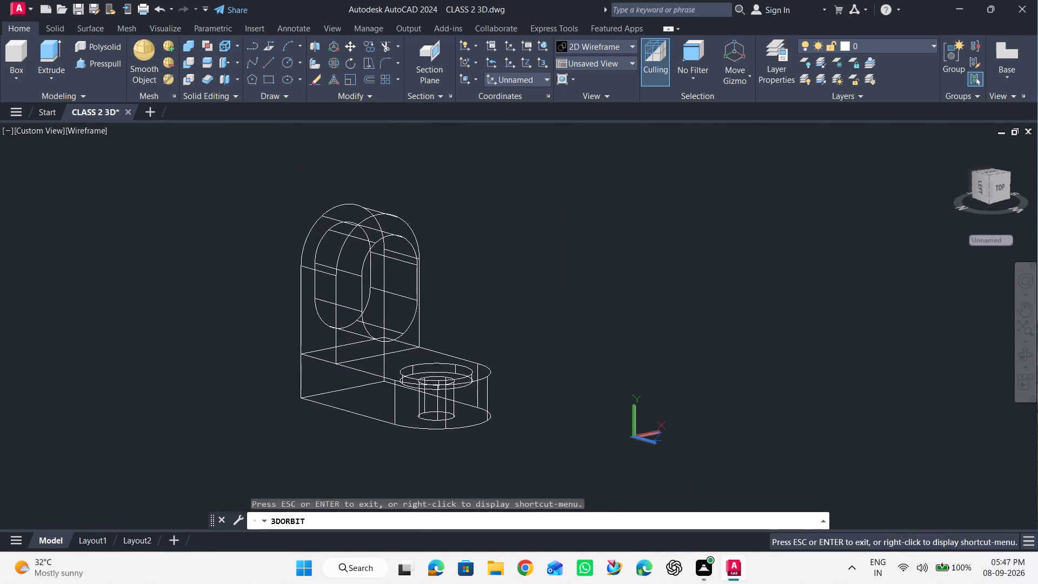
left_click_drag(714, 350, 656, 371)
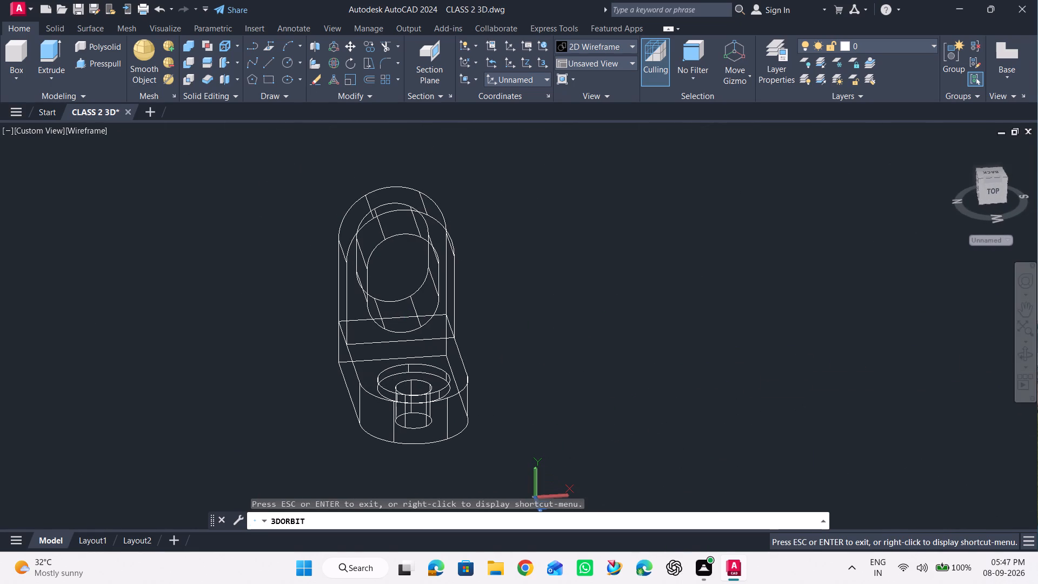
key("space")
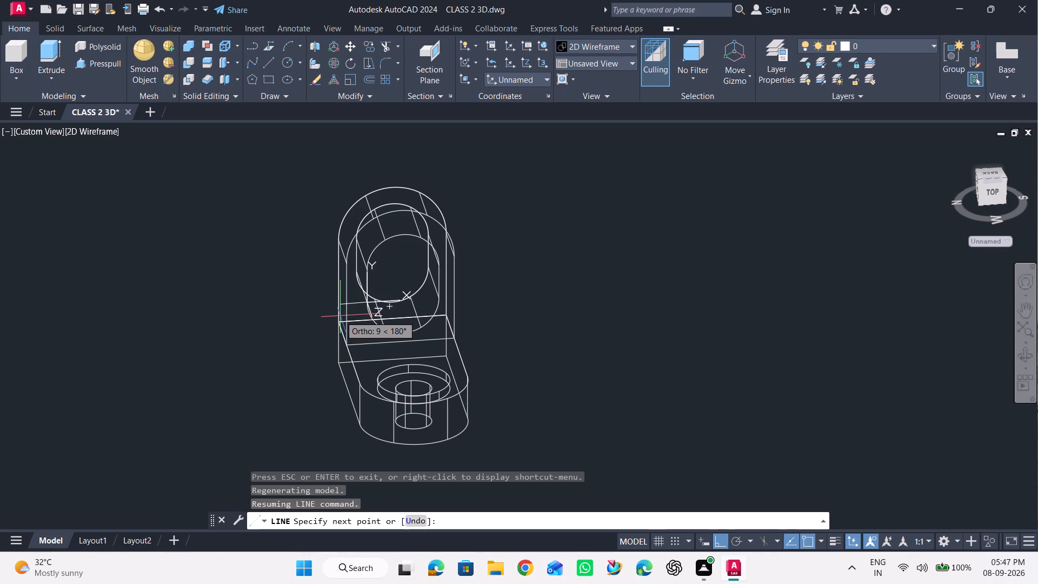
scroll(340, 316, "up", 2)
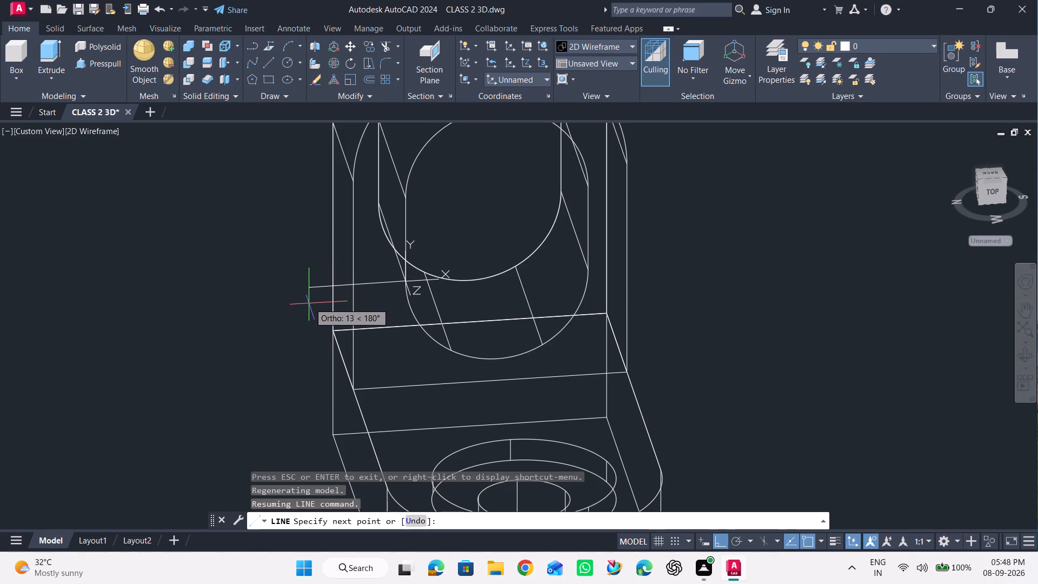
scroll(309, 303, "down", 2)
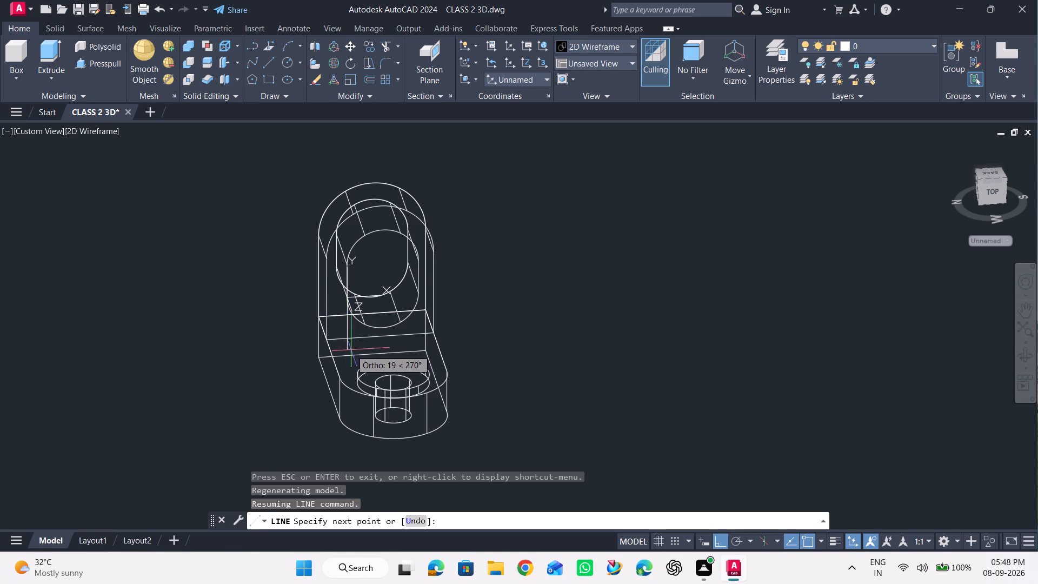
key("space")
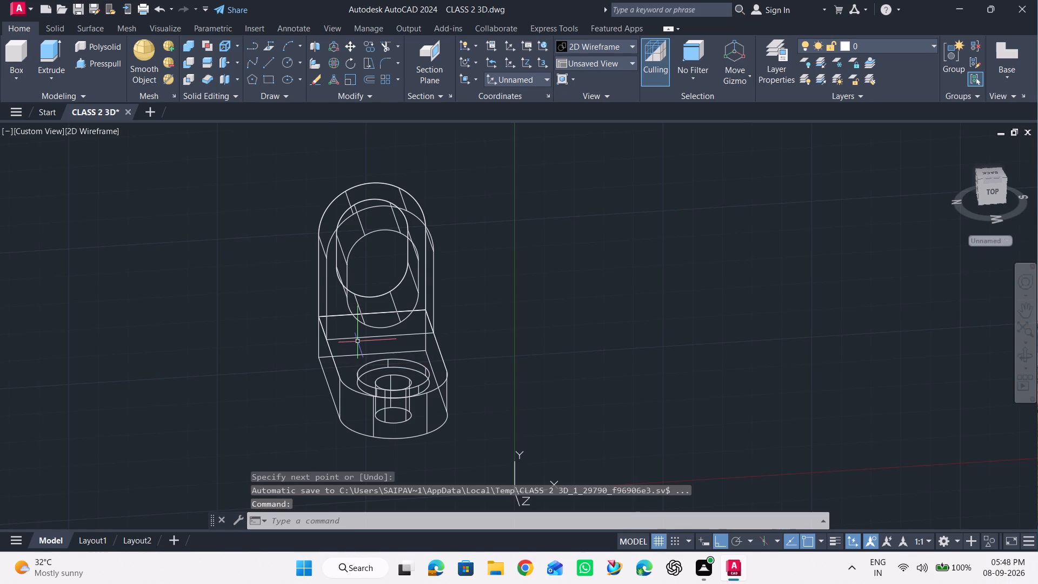
Orbit around the model to examine the base and upright plate from the side and from the back.
left_click(1024, 360)
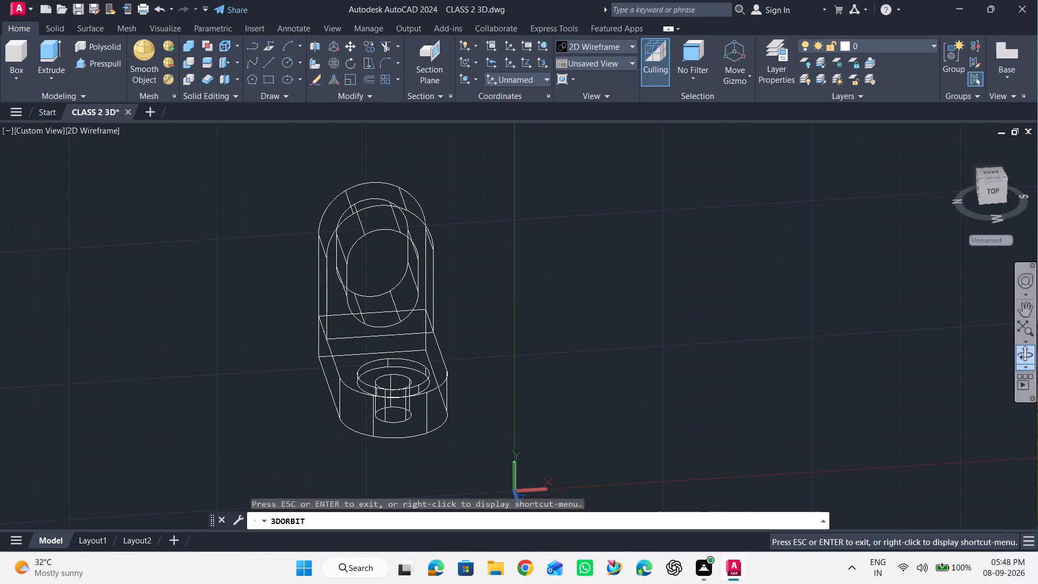
left_click_drag(807, 361, 620, 324)
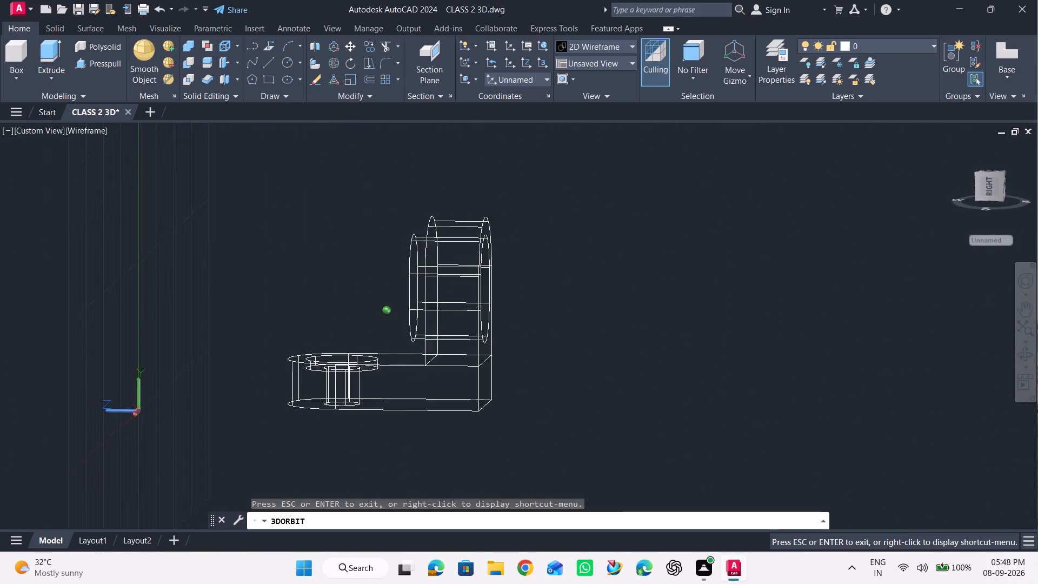
left_click_drag(620, 324, 637, 312)
scroll(424, 296, "up", 2)
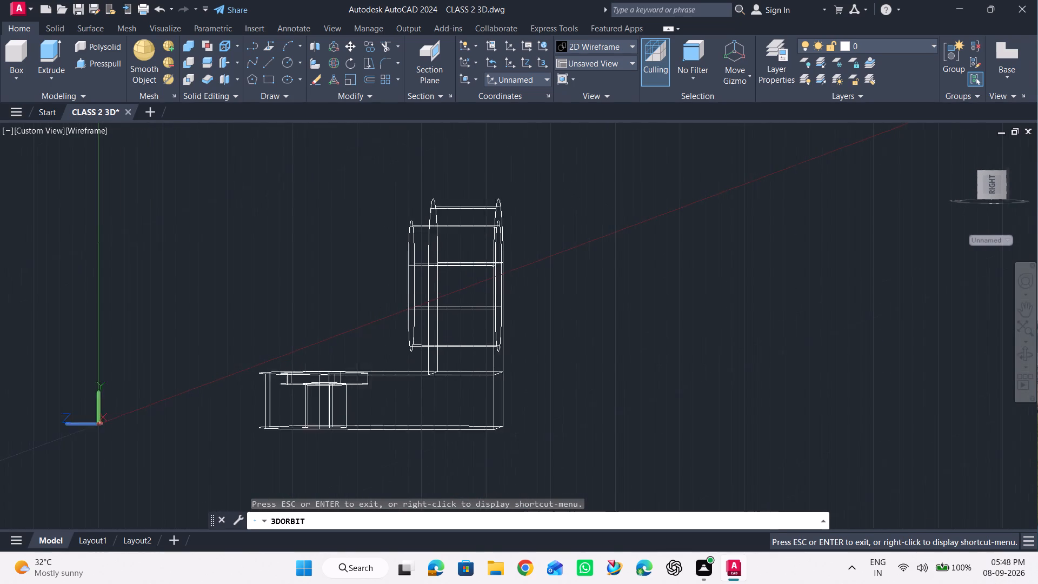
scroll(424, 296, "up", 1)
scroll(471, 301, "up", 3)
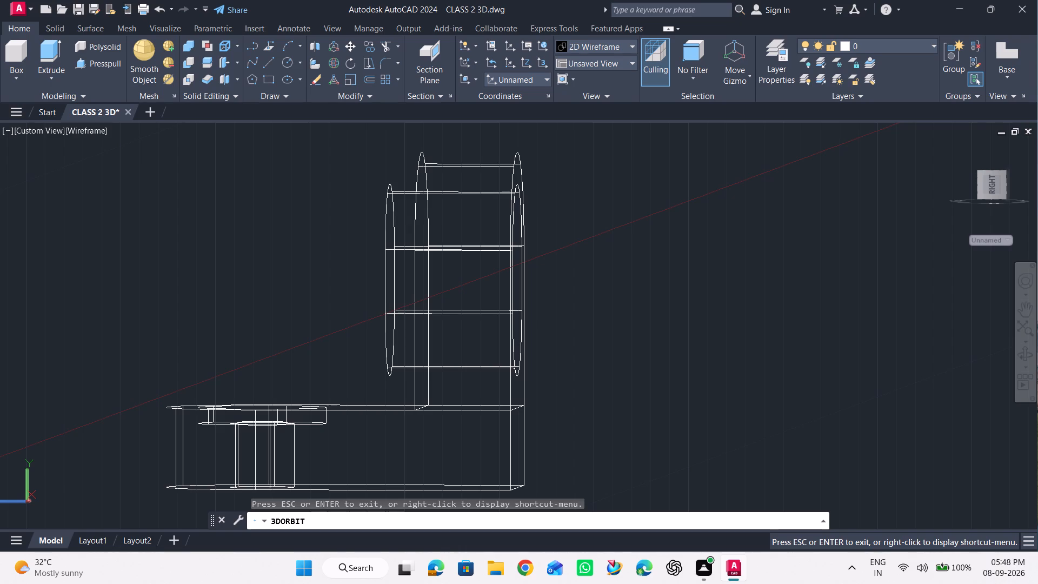
key("Escape")
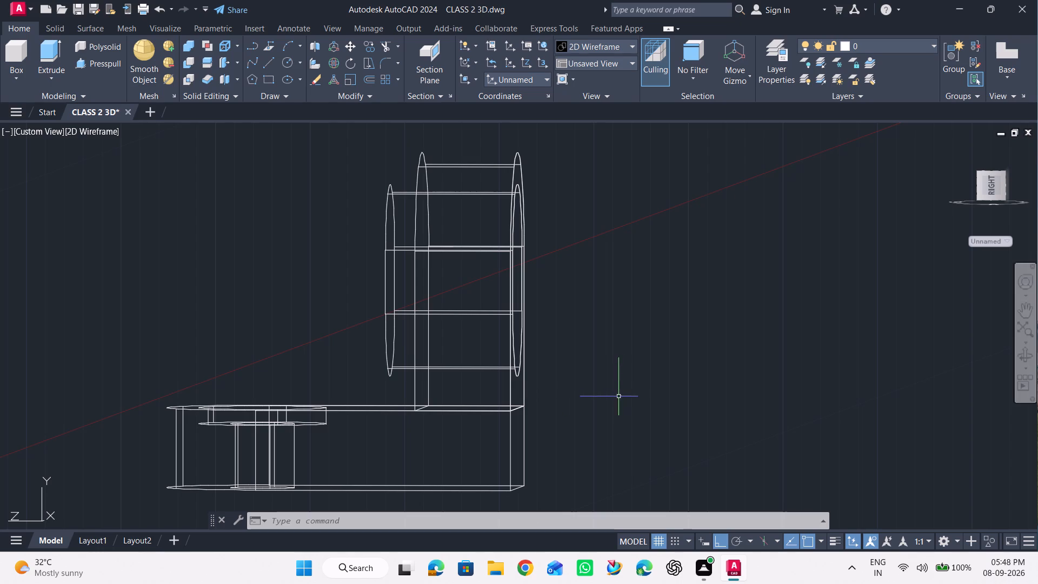
left_click(1032, 356)
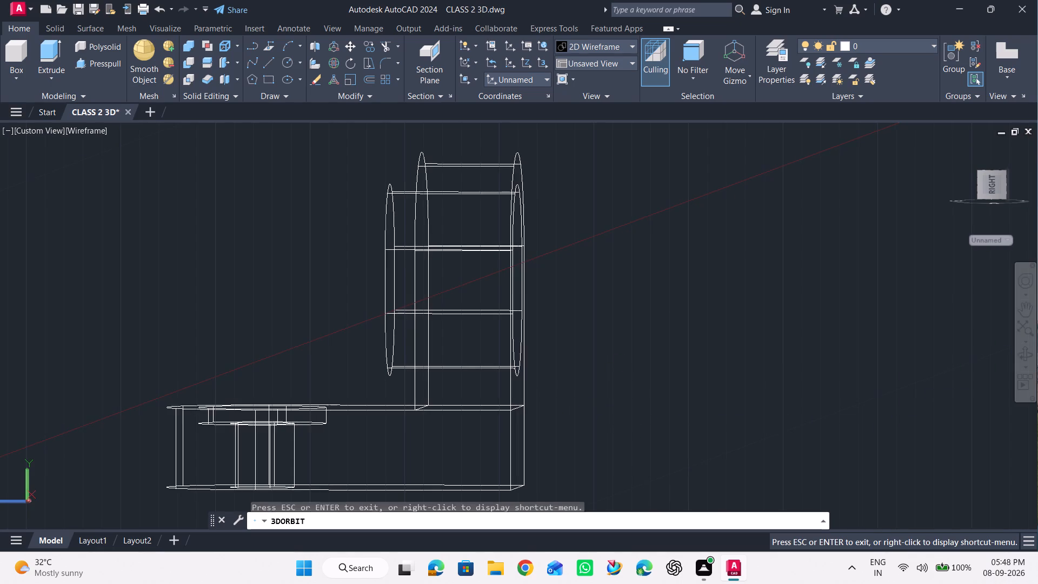
left_click_drag(724, 404, 556, 410)
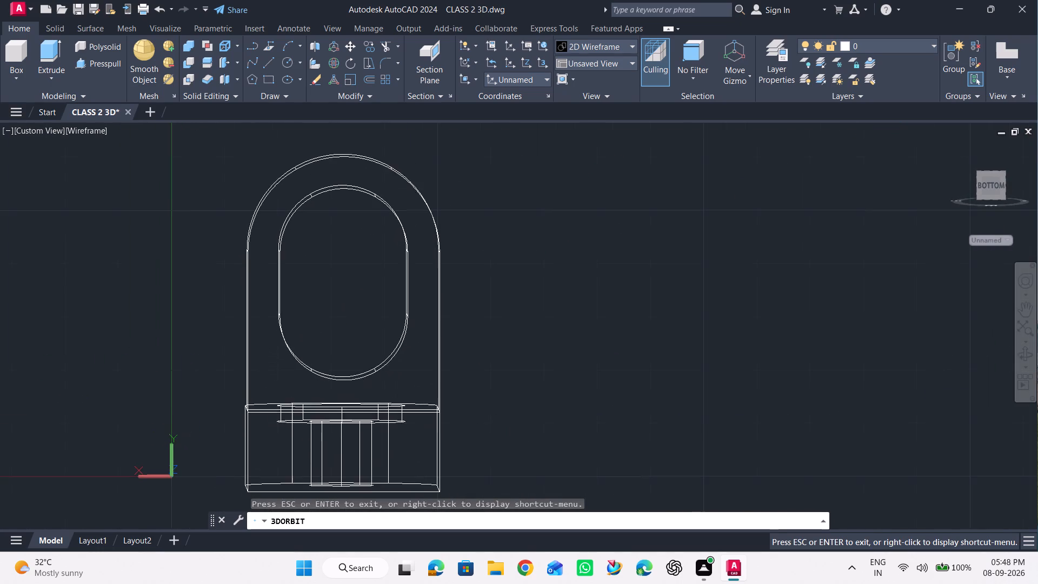
scroll(551, 402, "down", 2)
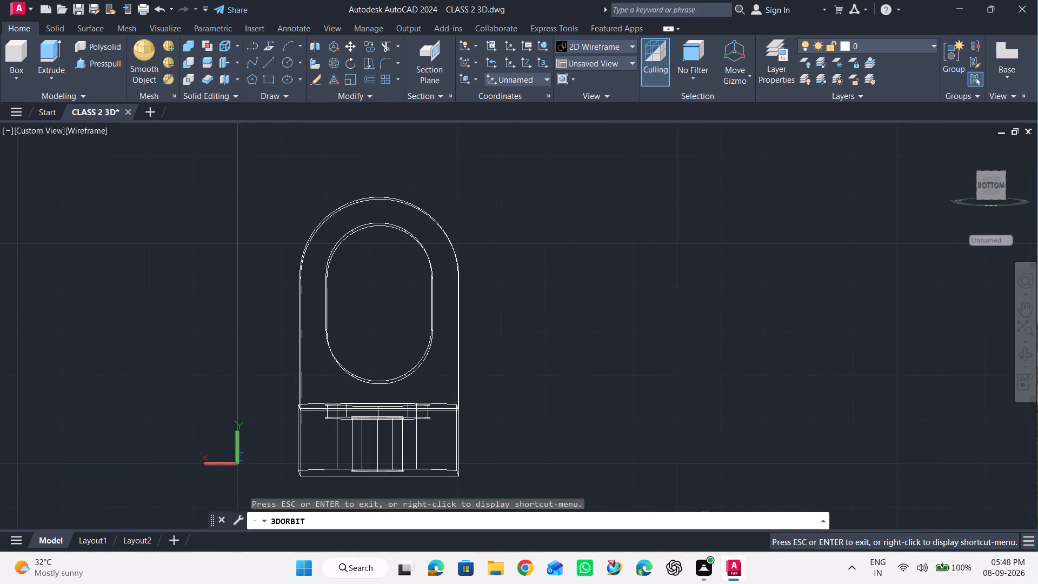
left_click_drag(571, 421, 569, 426)
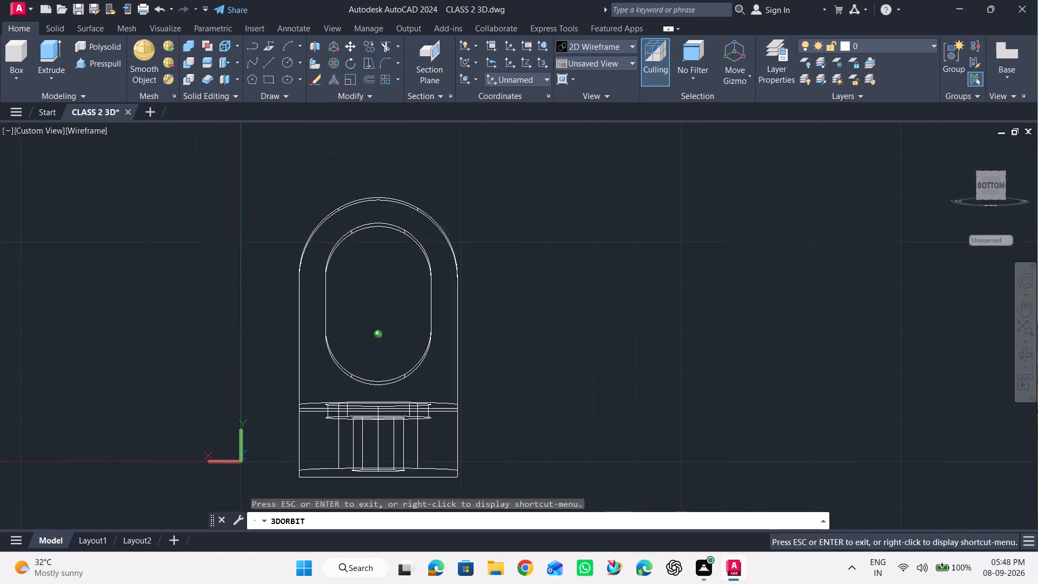
left_click_drag(569, 426, 584, 430)
scroll(567, 415, "down", 1)
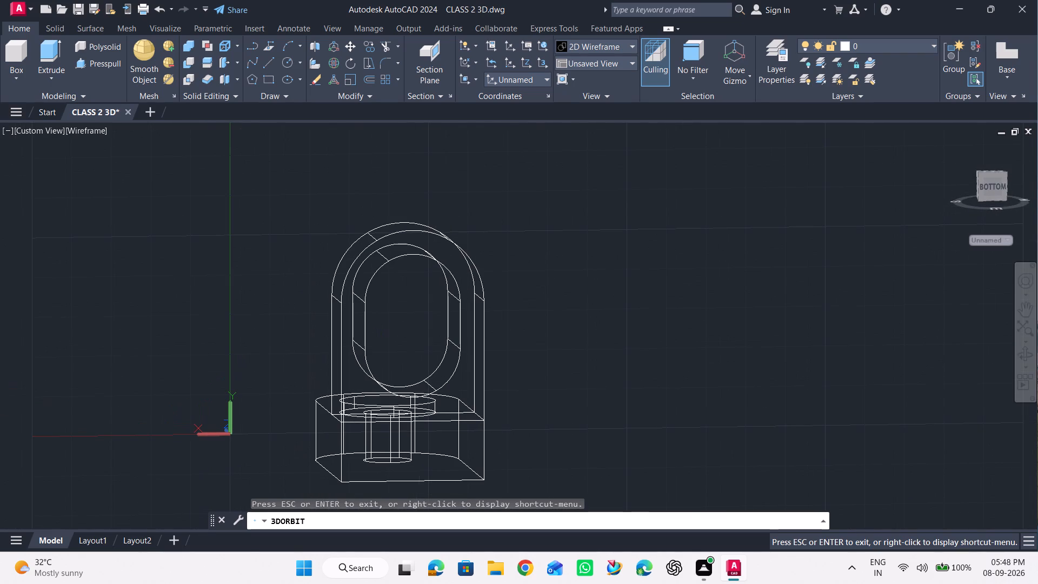
key("space")
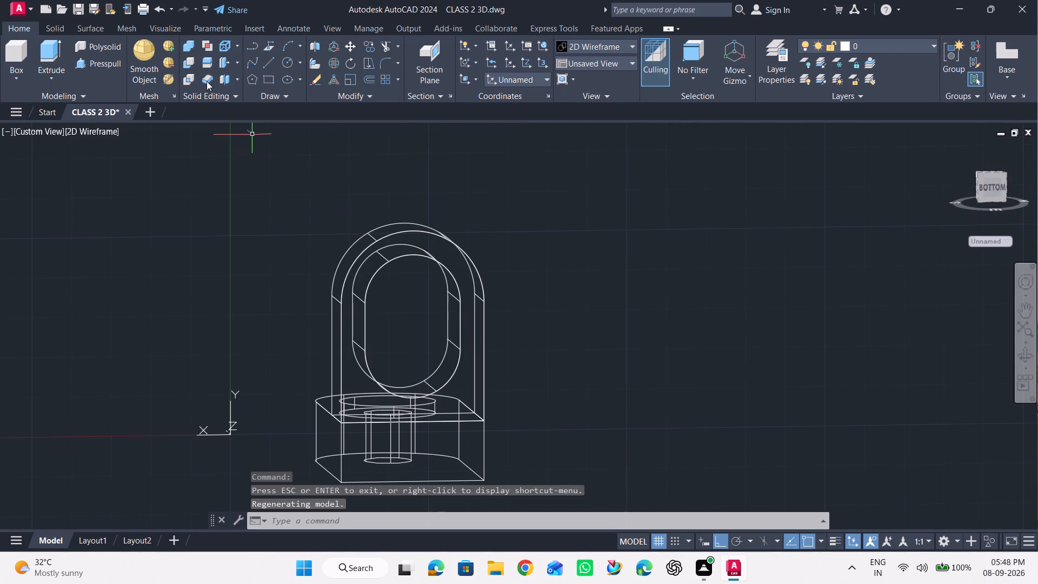
From the midpoint of the base's bottom back edge, draw lines 6 up, 7.5 along +X, and back down to the edge.
left_click(265, 63)
scroll(197, 146, "down", 1)
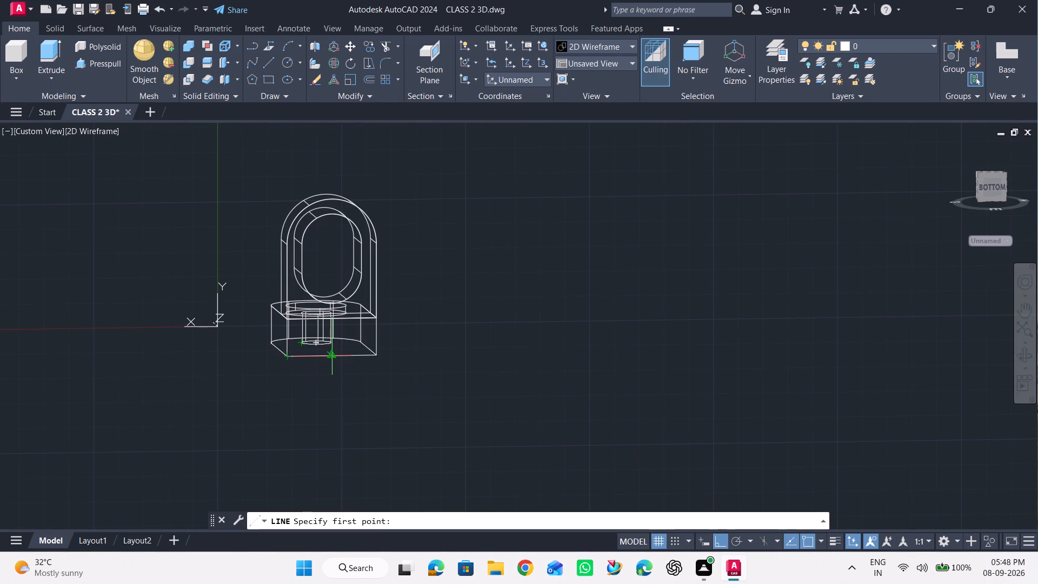
scroll(332, 354, "up", 1)
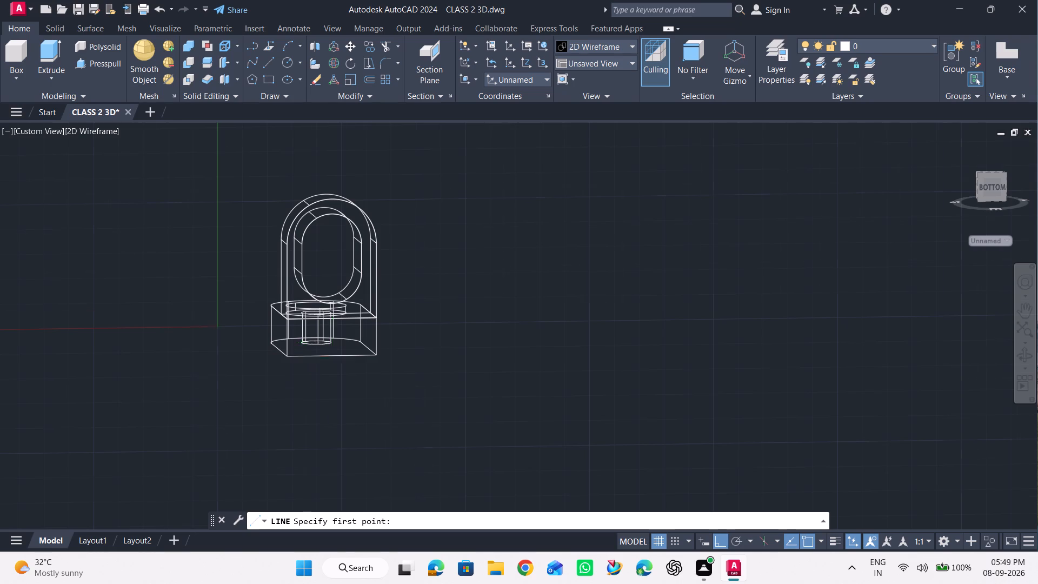
scroll(332, 354, "up", 2)
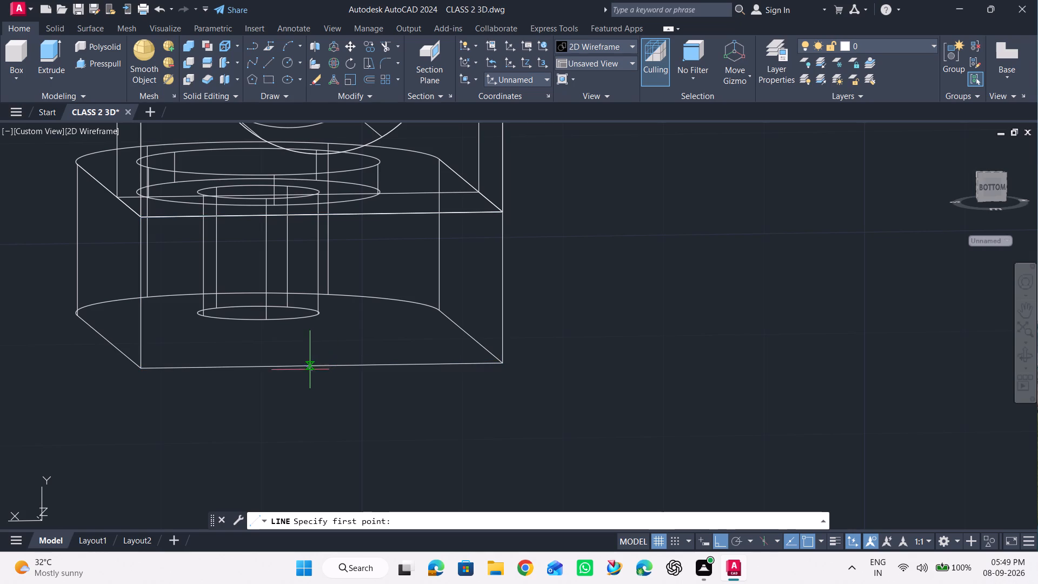
left_click(321, 364)
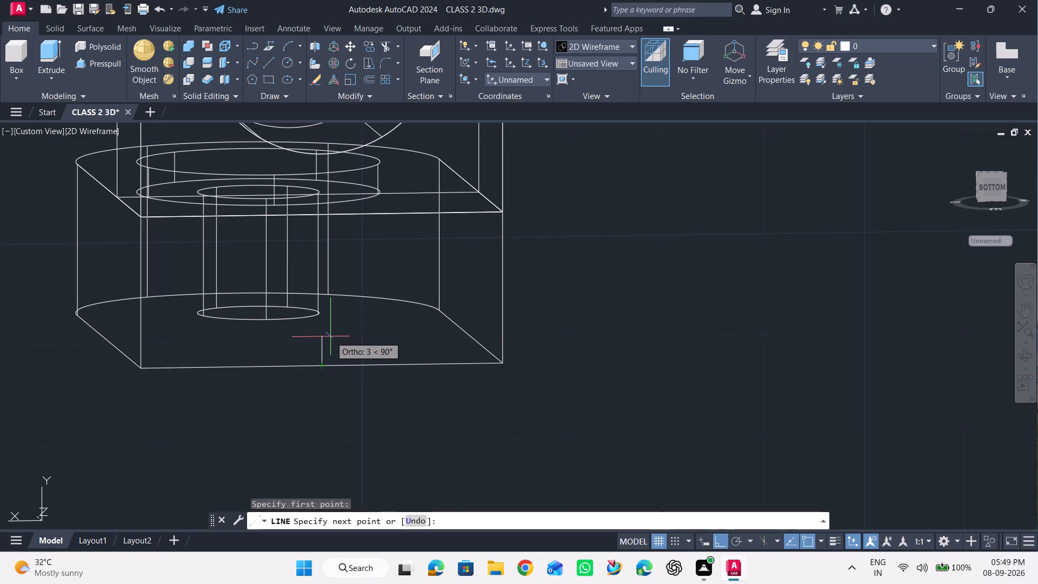
key("6")
key("Return")
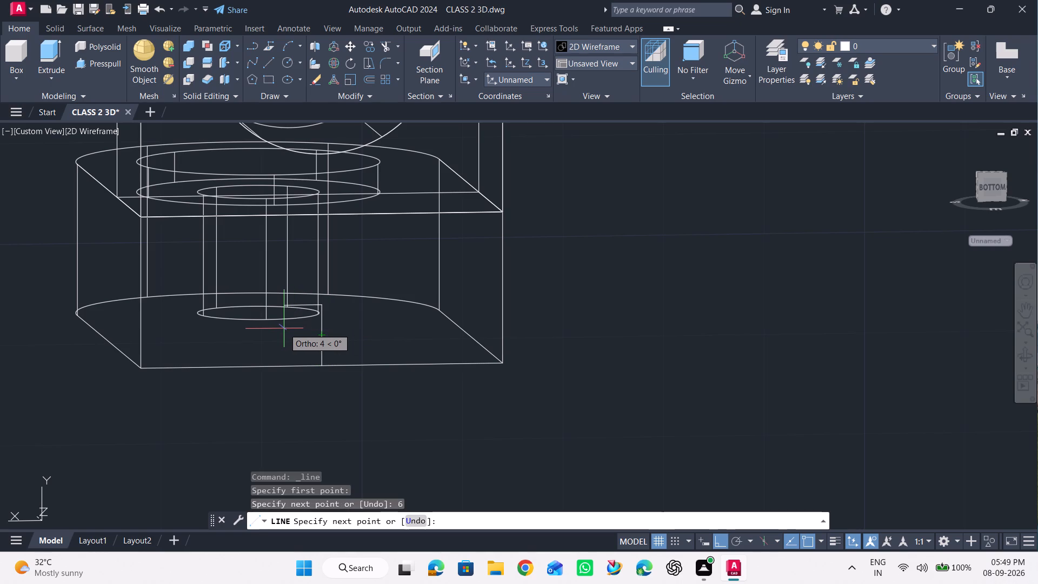
type("7.5")
key("Return")
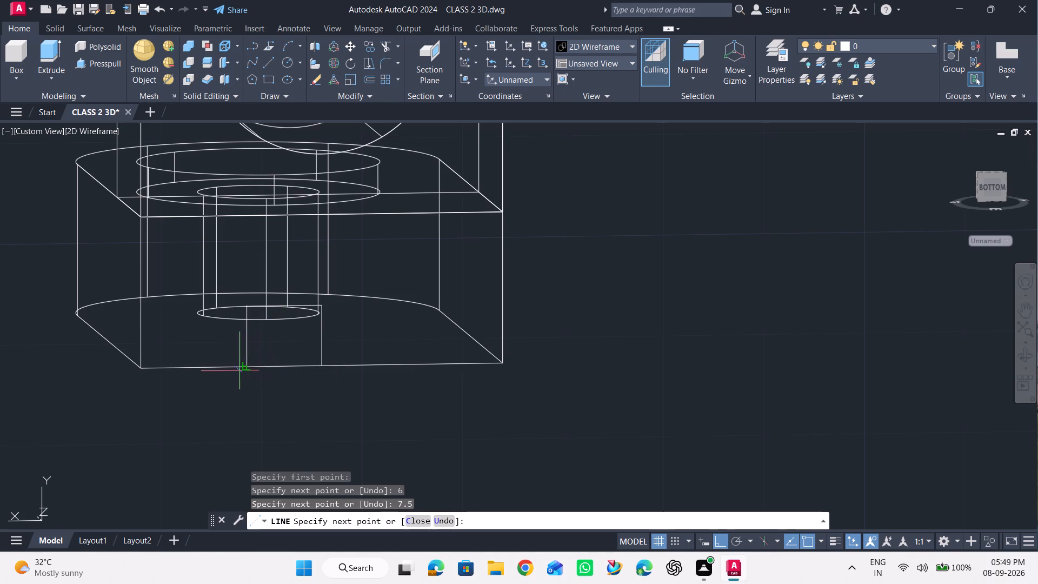
left_click(247, 369)
key("space")
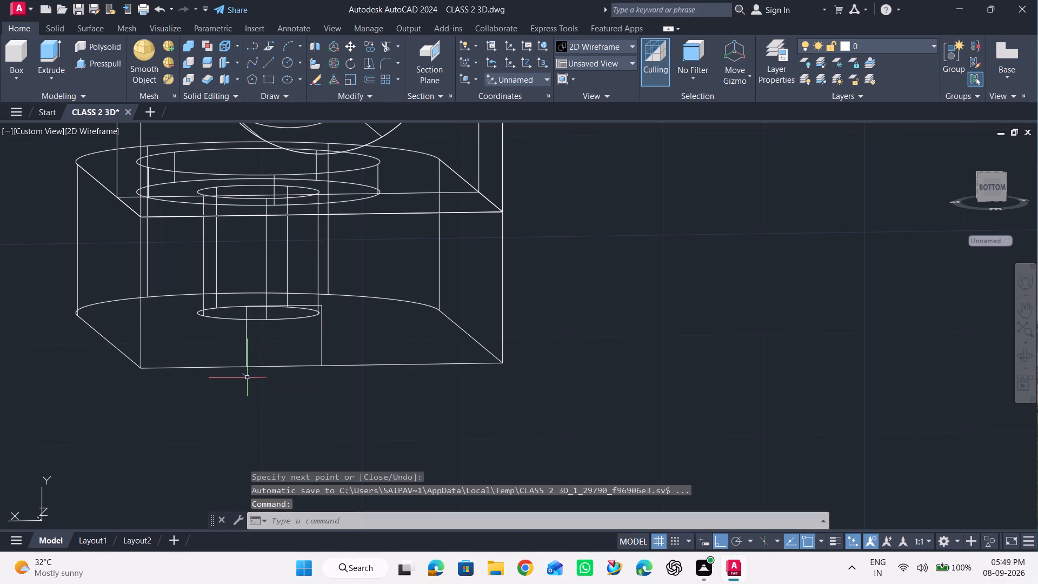
From the top of the 6-unit centre line, draw a line 7.5 the opposite way and down to the bottom edge.
key("space")
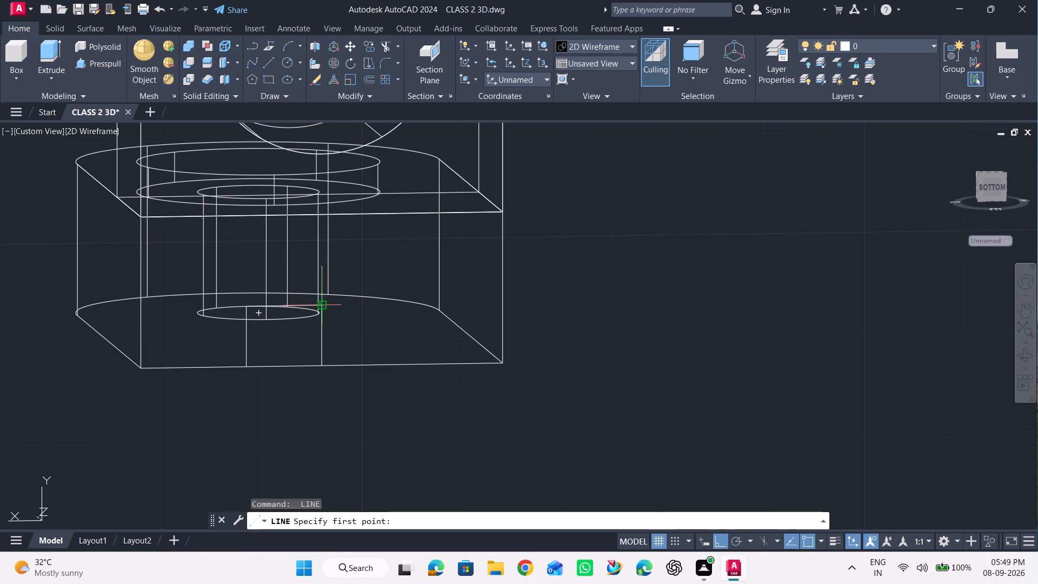
left_click(322, 302)
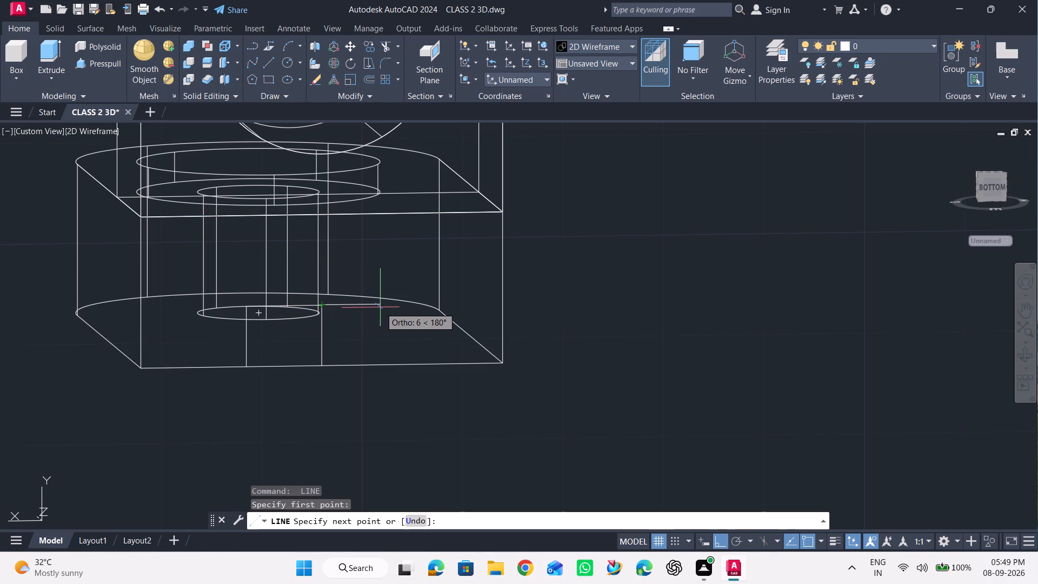
type("7.5")
key("Return")
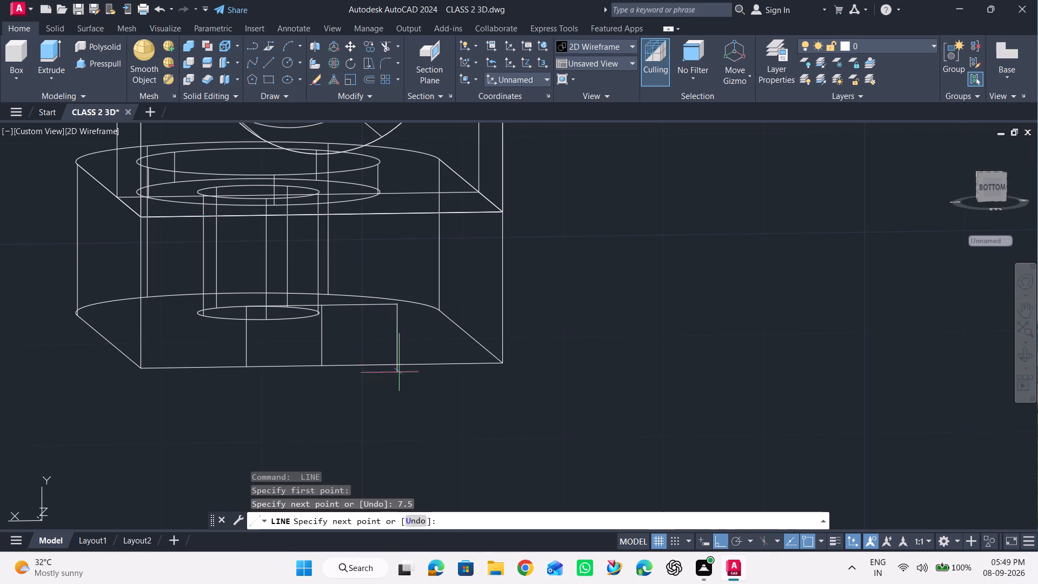
left_click(400, 362)
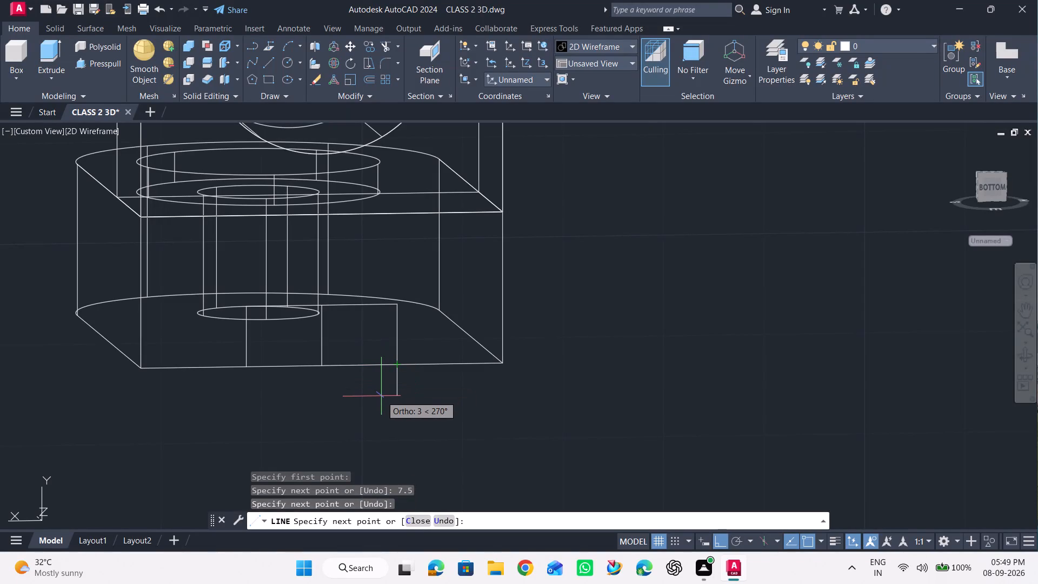
key("space")
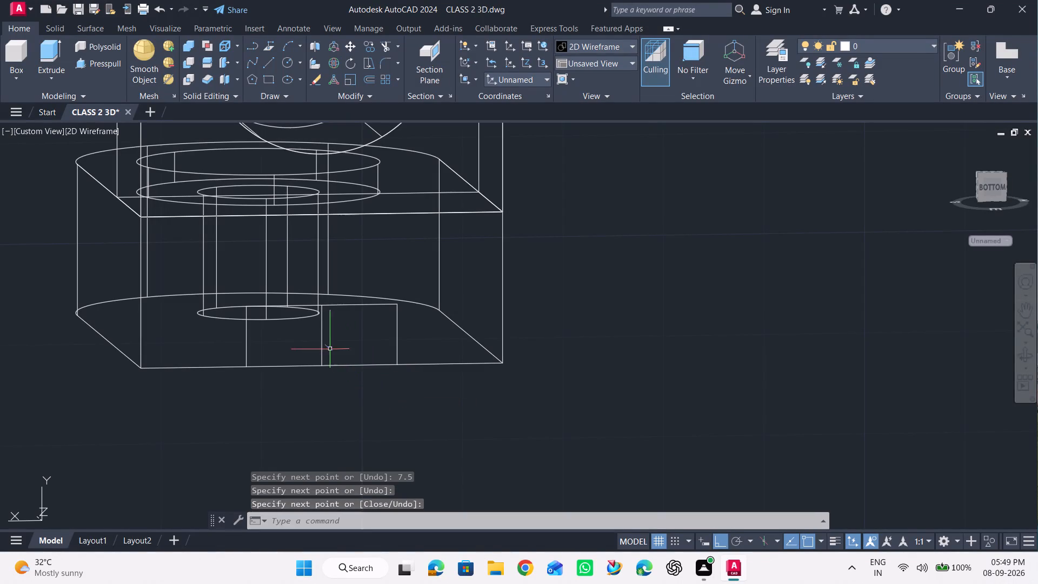
Delete the vertical centre line between the two halves of the notch outline on the base's back face.
left_click(321, 340)
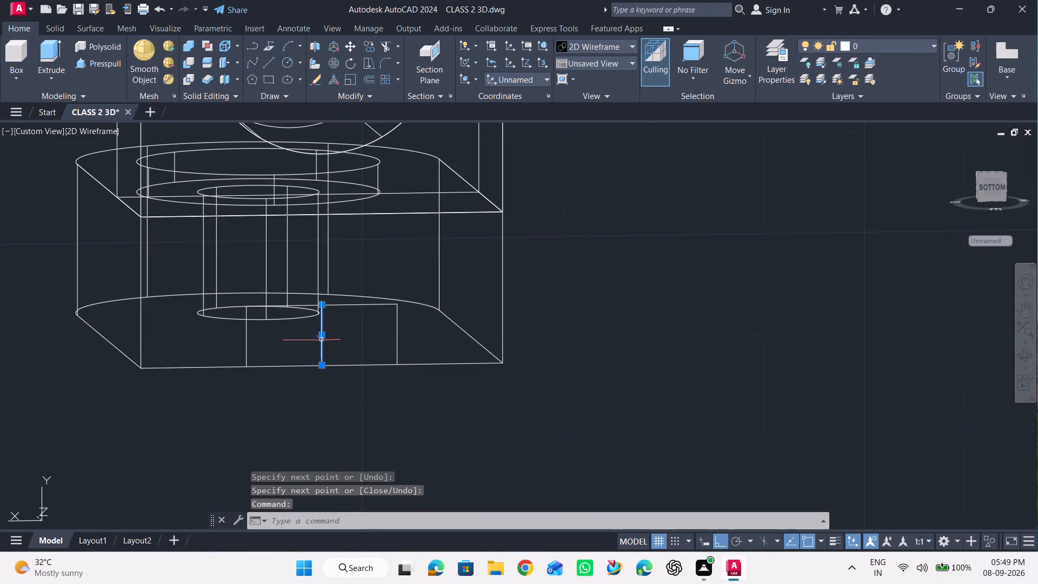
key("Delete")
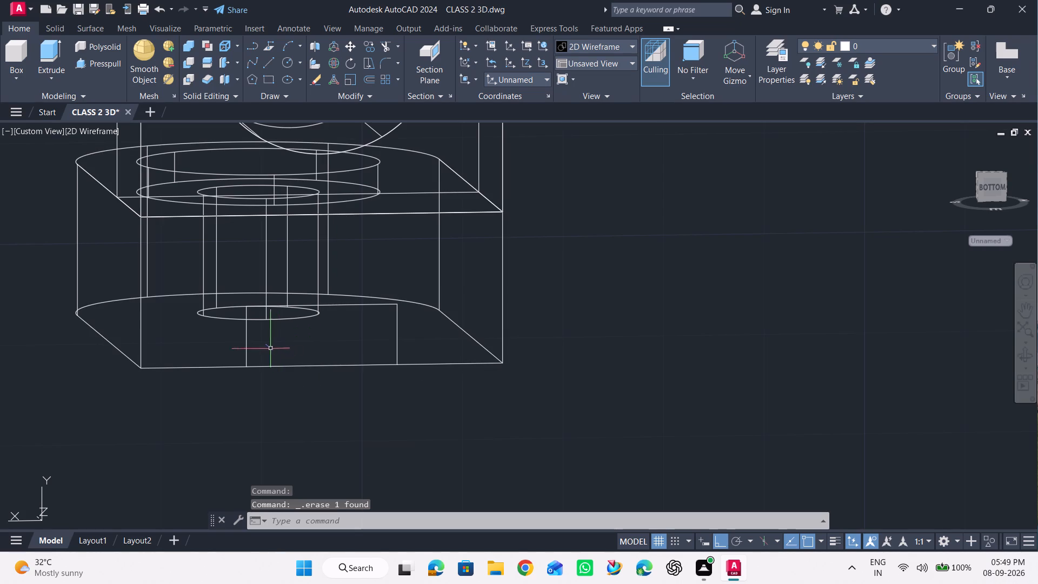
Join the four lines of the notch outline on the base's back face into one polyline.
left_click(246, 339)
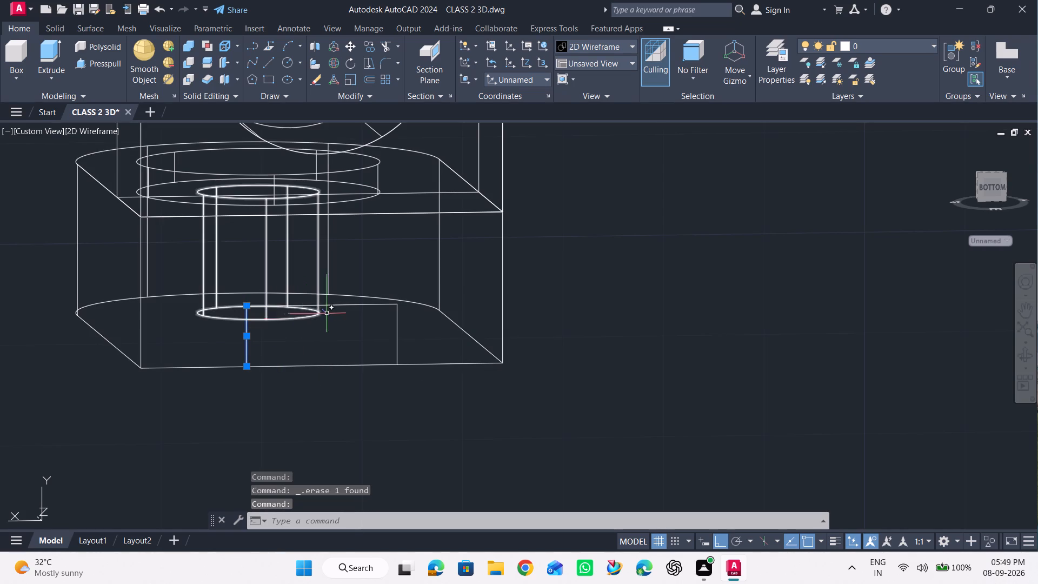
left_click(349, 304)
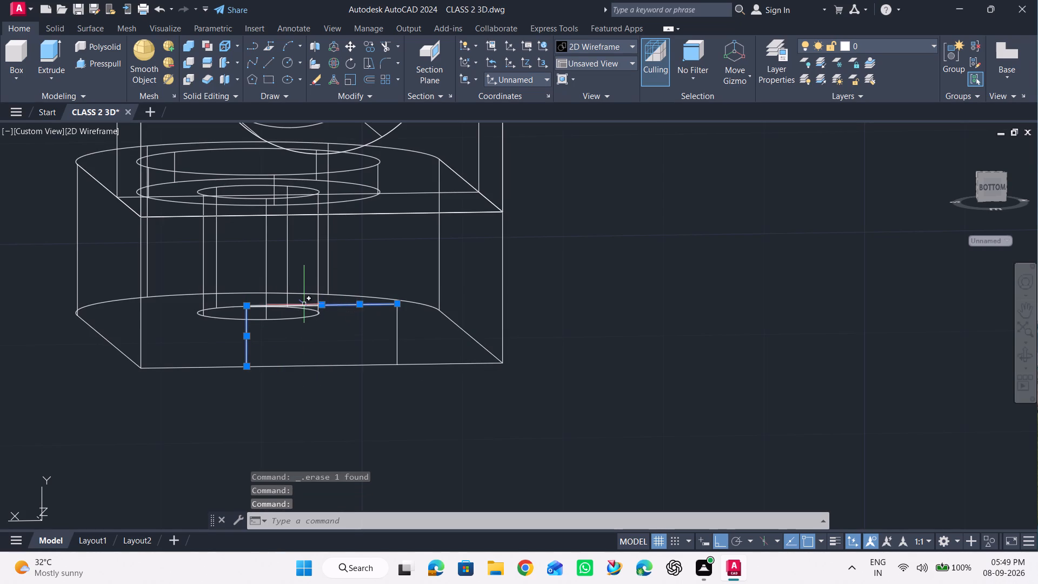
left_click(299, 307)
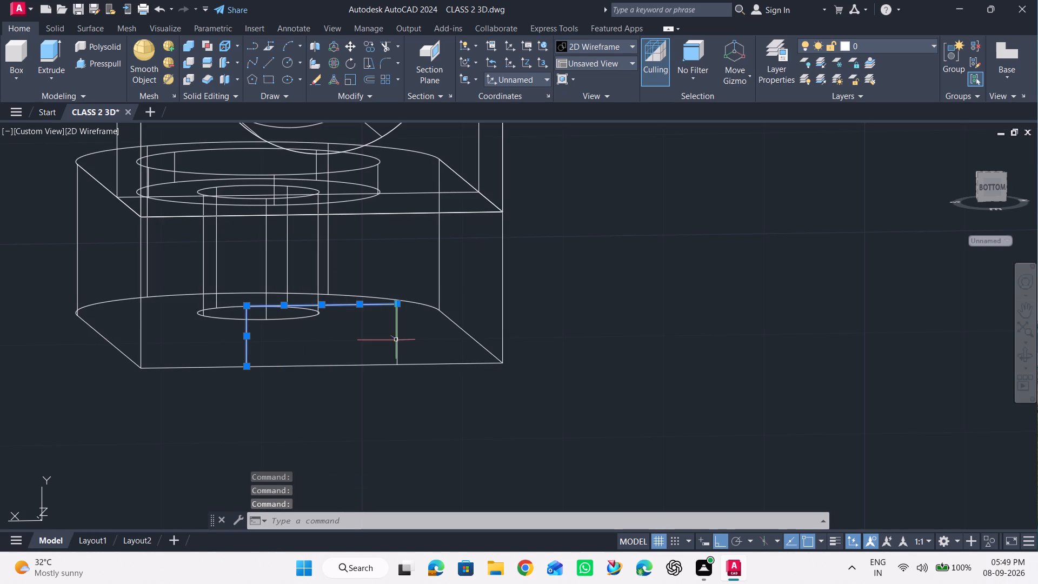
left_click(397, 337)
type("JION")
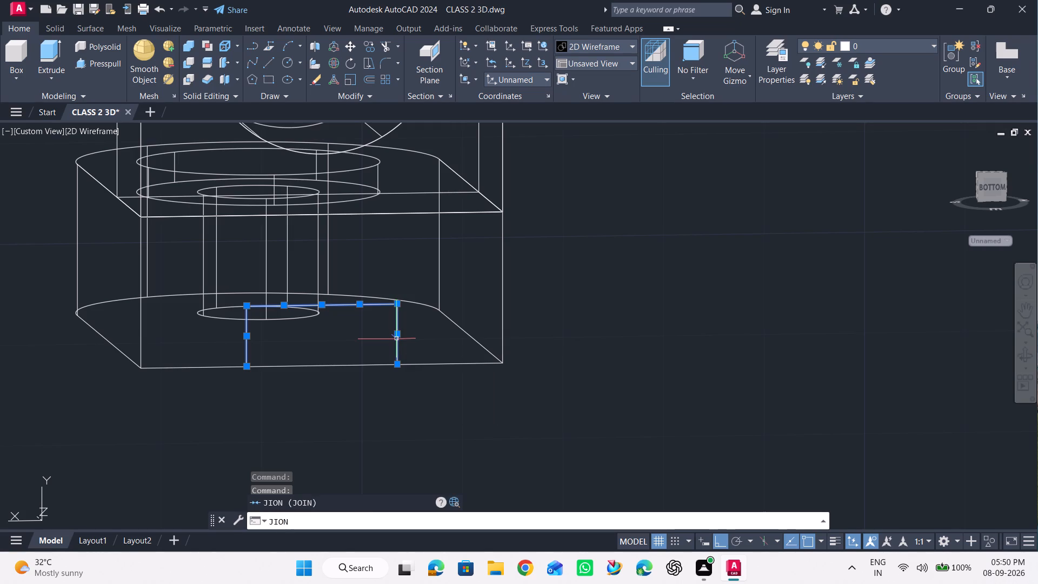
key("Return")
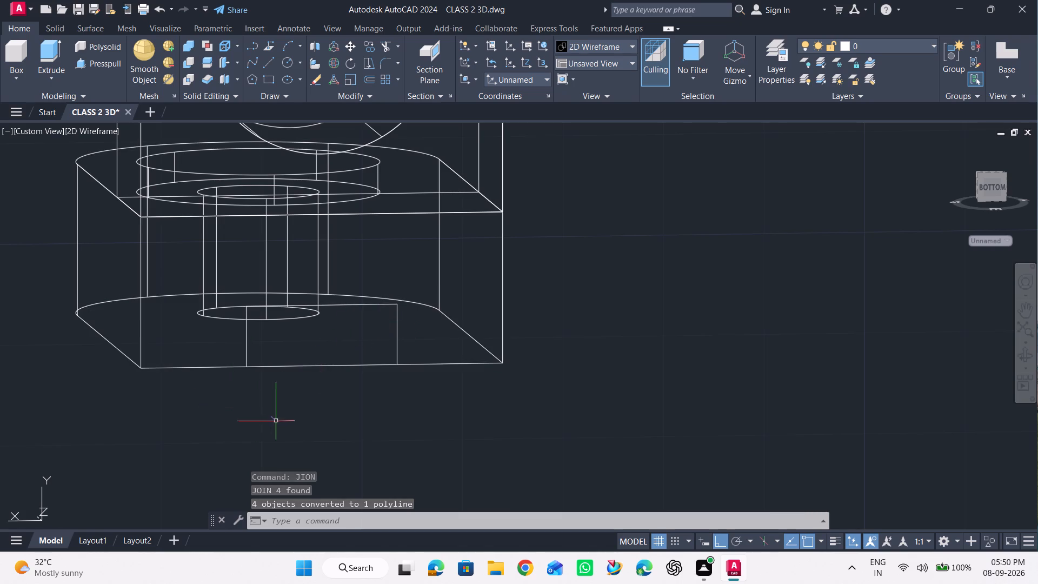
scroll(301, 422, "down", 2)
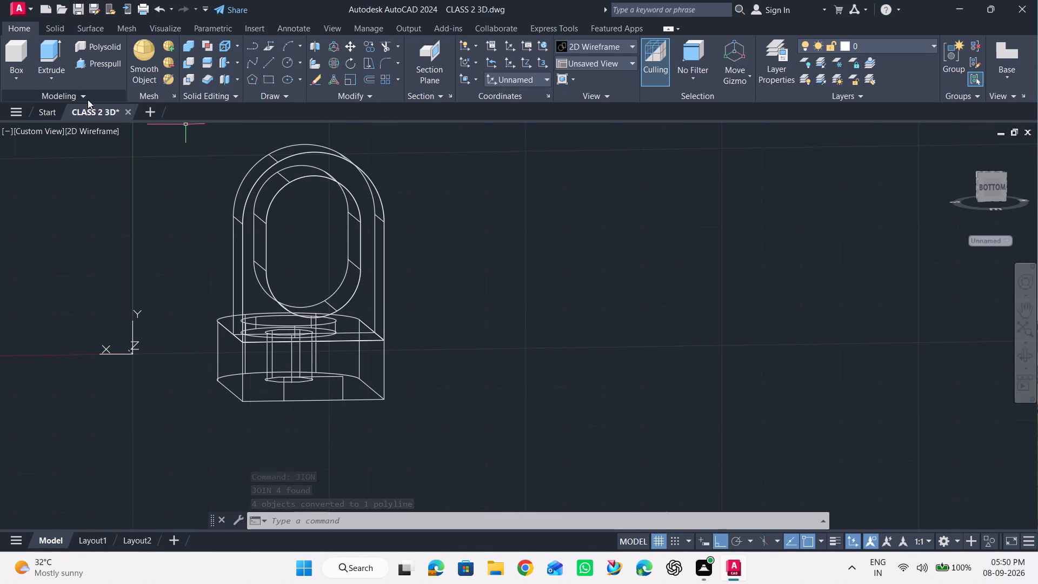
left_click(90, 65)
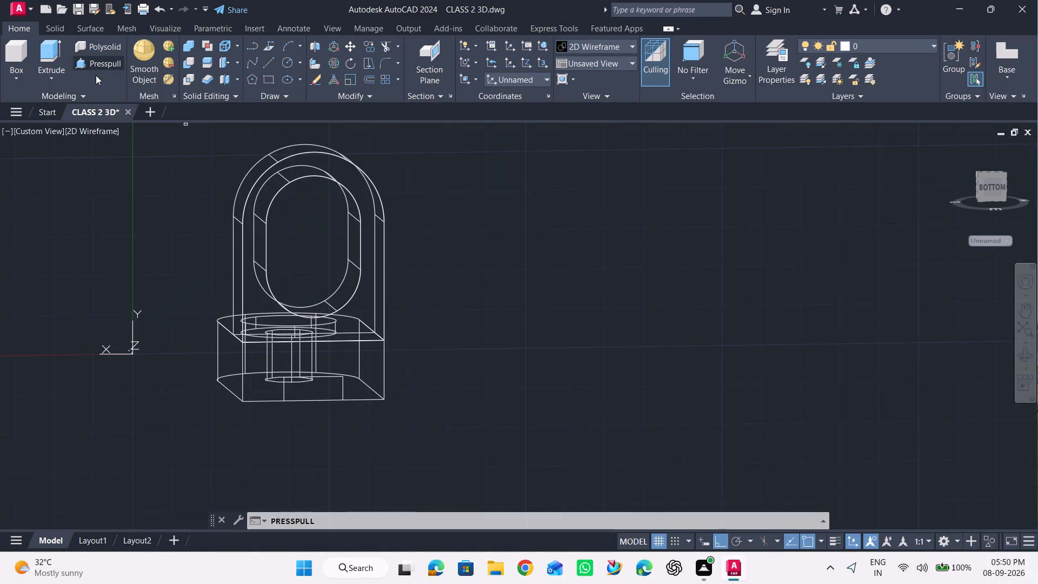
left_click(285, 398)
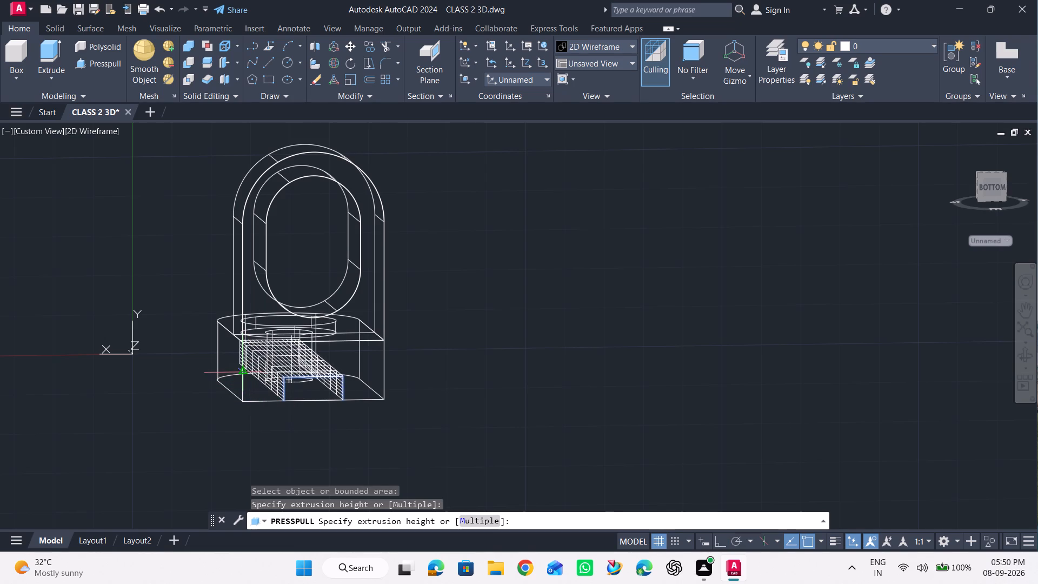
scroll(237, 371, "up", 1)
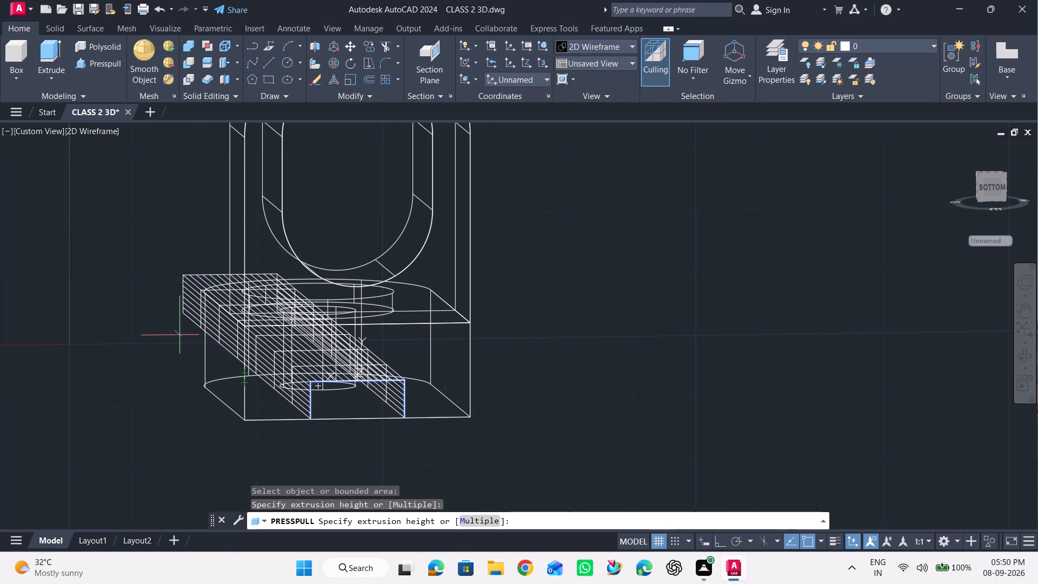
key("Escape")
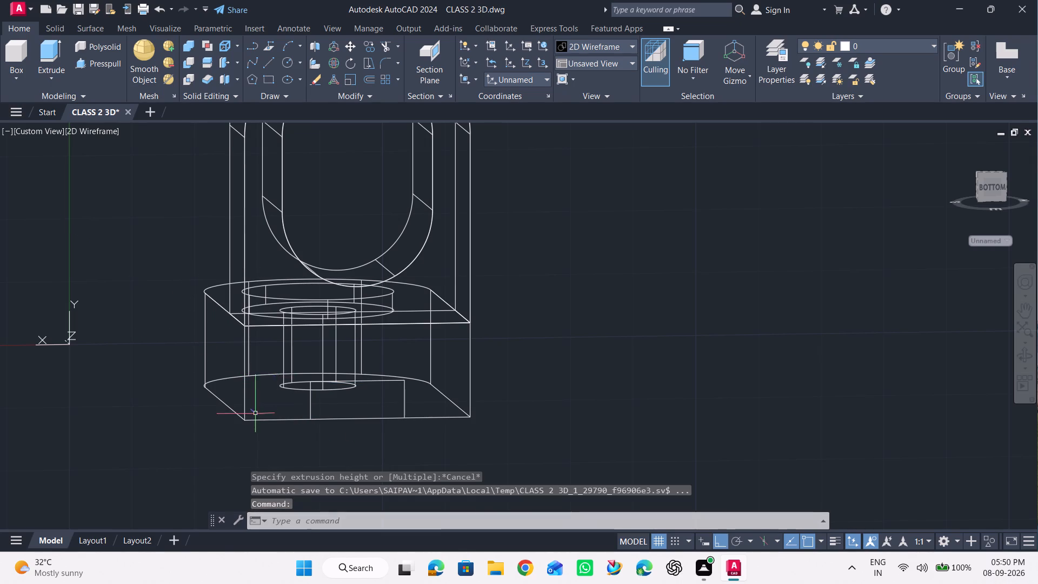
From the notch outline's near top corner, draw a line about 78 long along -Z, past the base's rounded end.
left_click(1027, 348)
left_click_drag(703, 350, 790, 354)
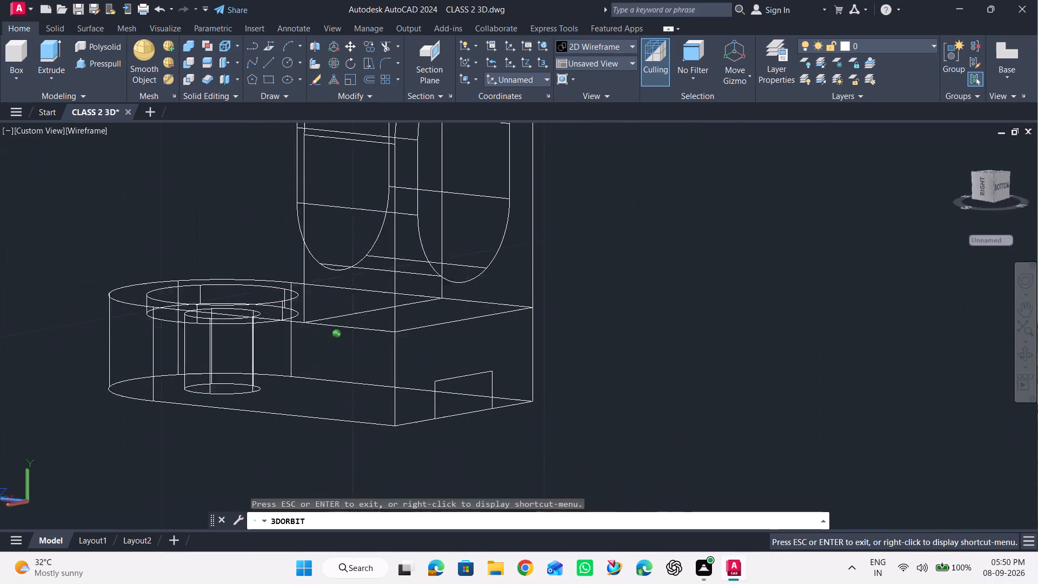
left_click_drag(790, 354, 842, 362)
key("Escape")
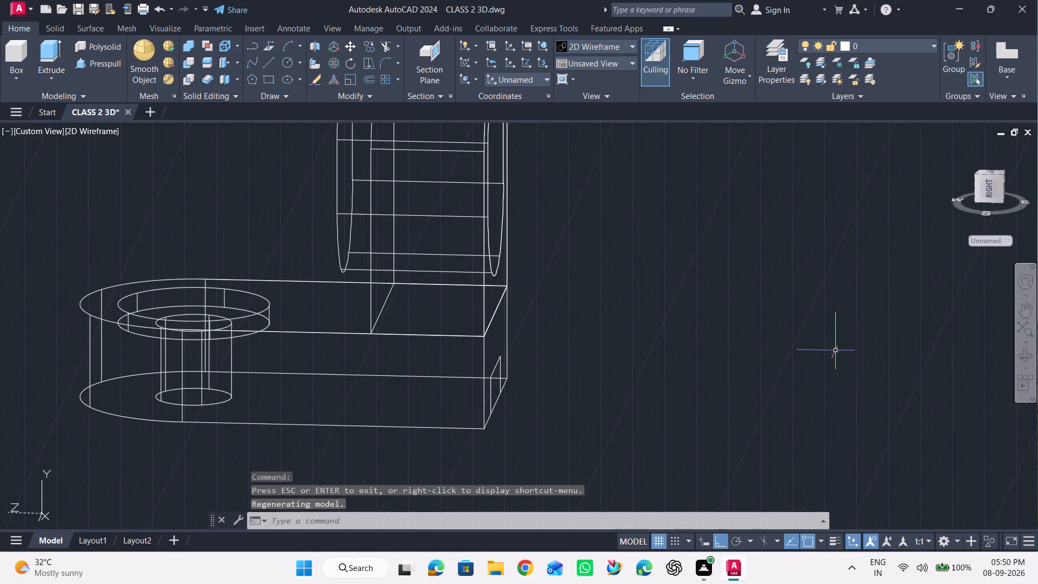
left_click(266, 63)
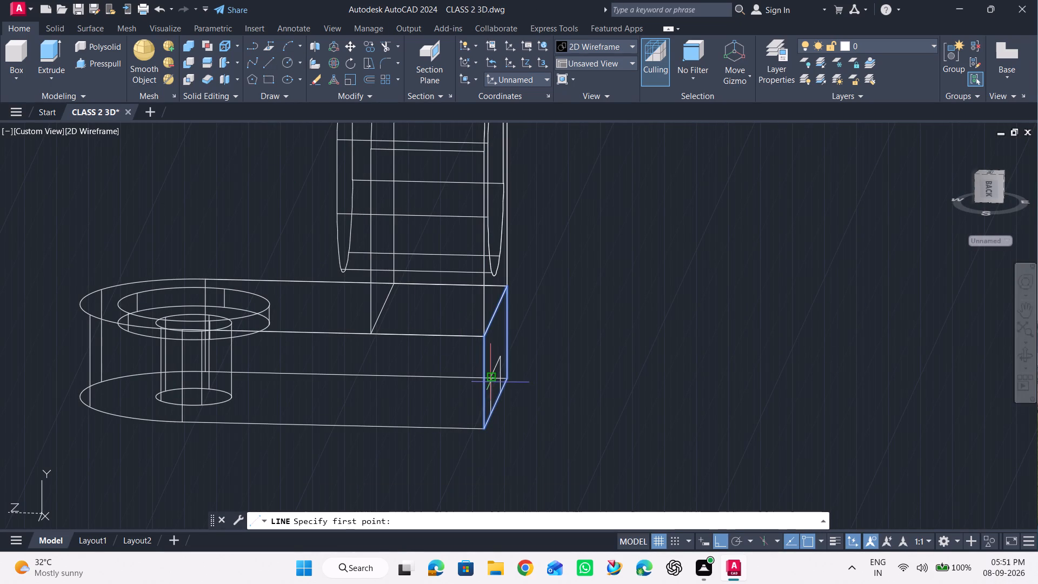
left_click(490, 382)
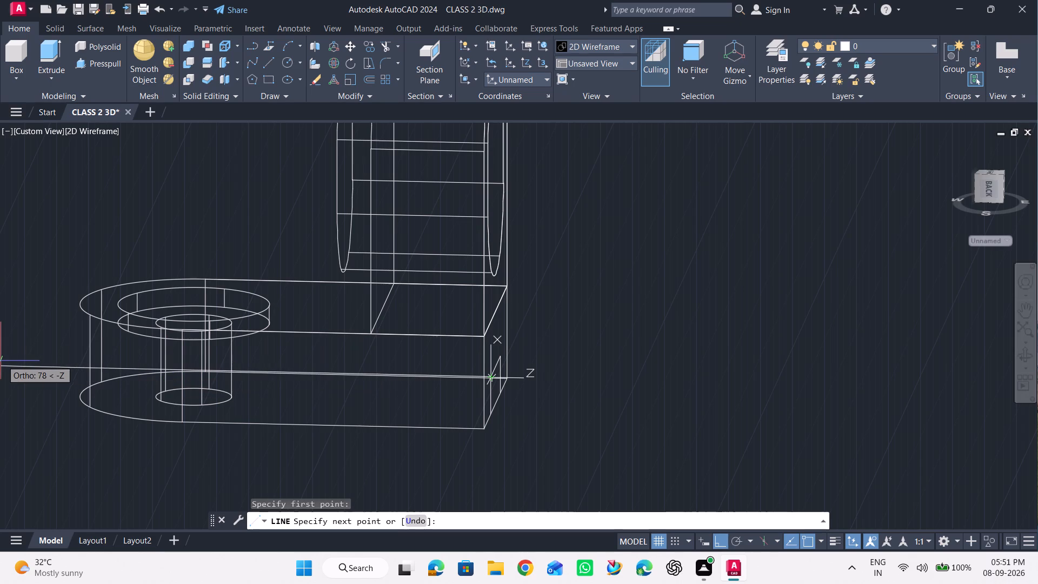
left_click(1, 360)
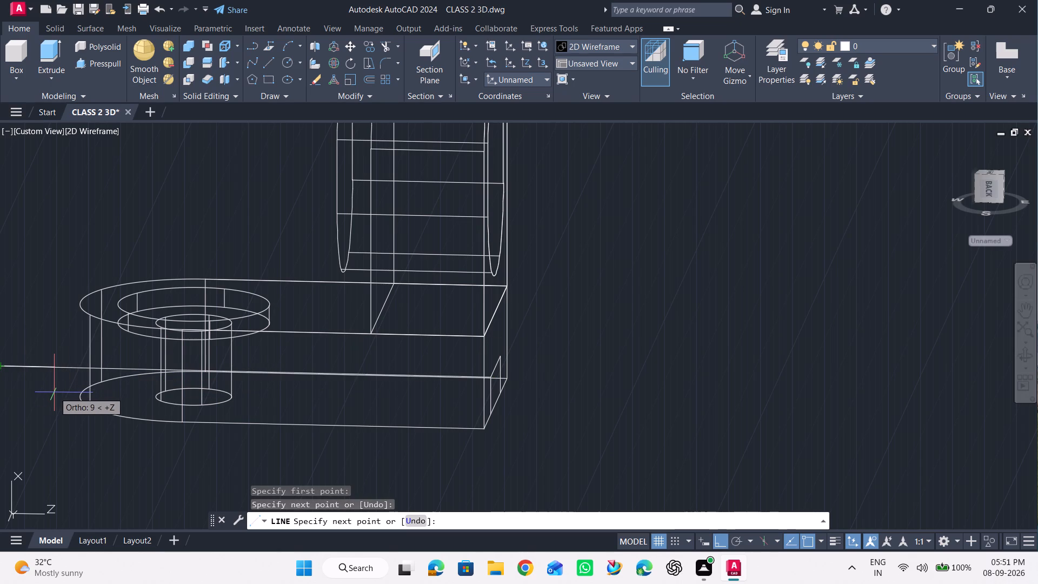
key("space")
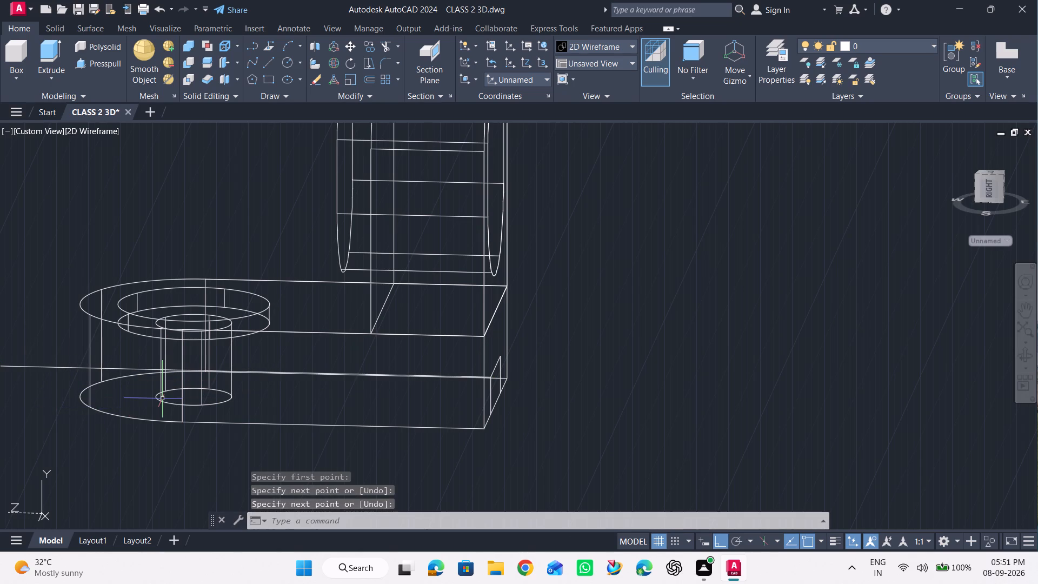
Examine the properties of the small cylinder solid standing in the base below the round recess.
left_click(163, 402)
scroll(161, 407, "up", 2)
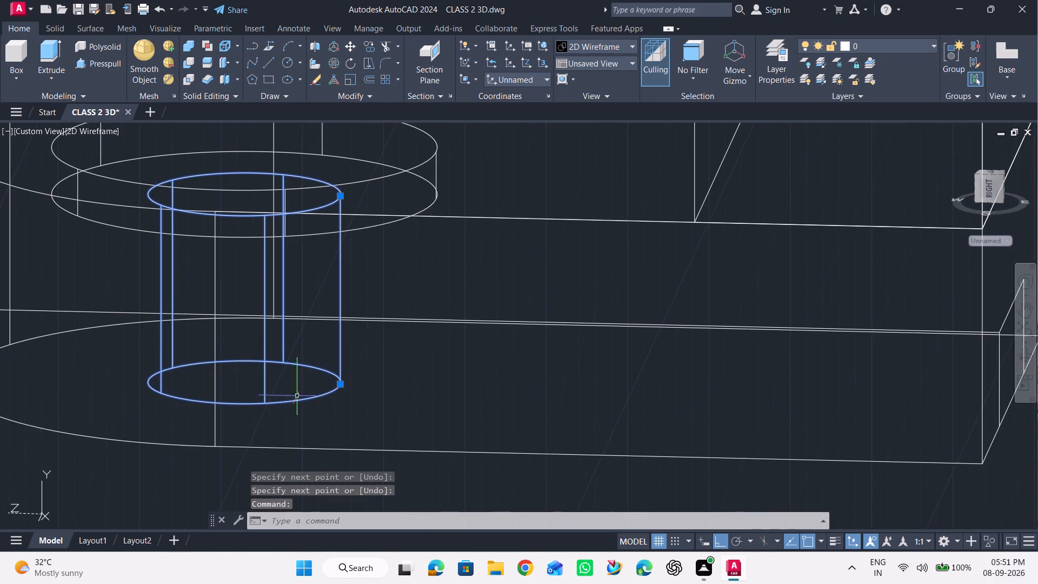
left_click(340, 384)
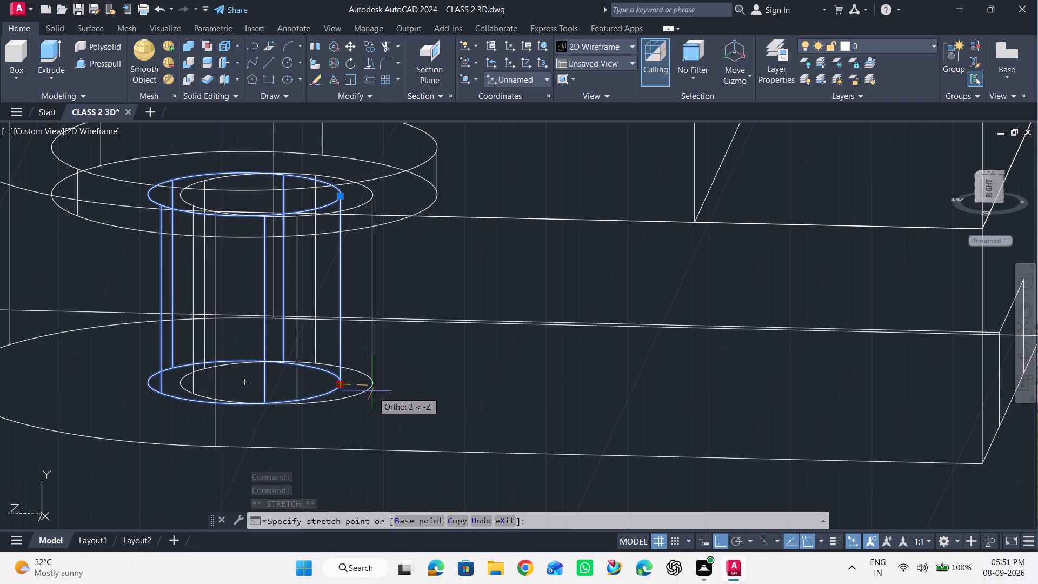
key("Escape")
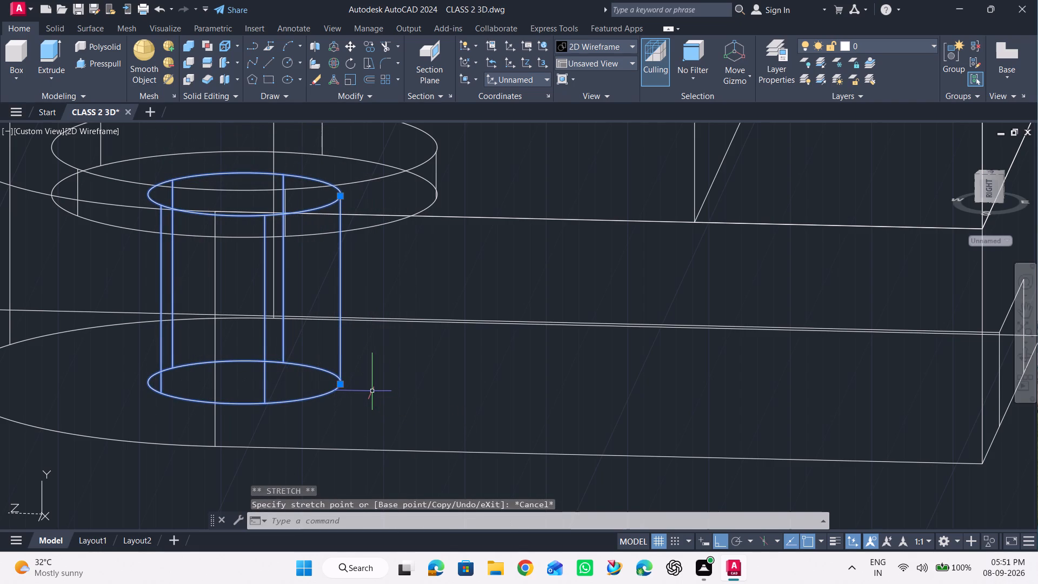
right_click(372, 391)
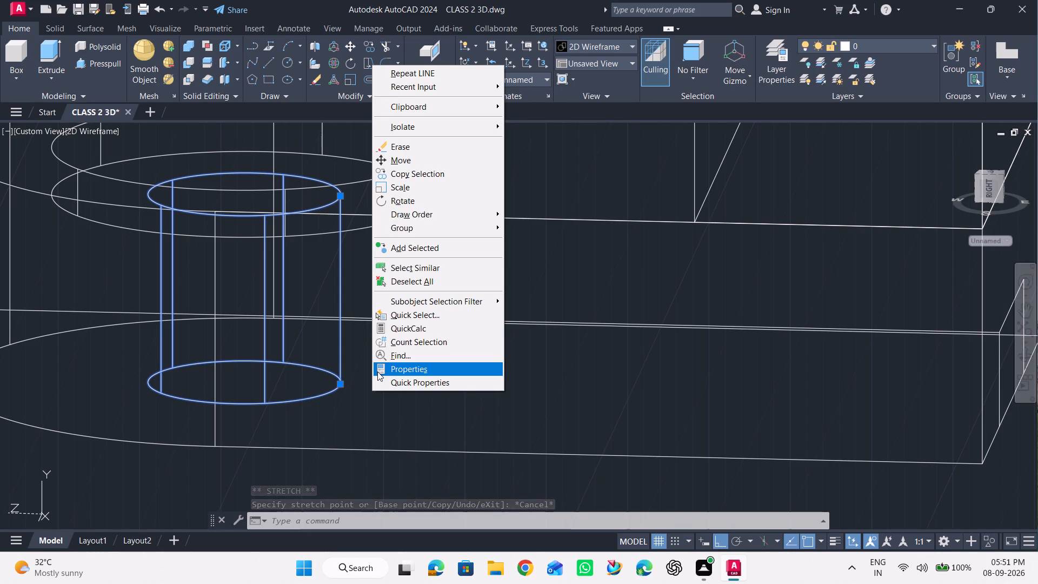
left_click(377, 371)
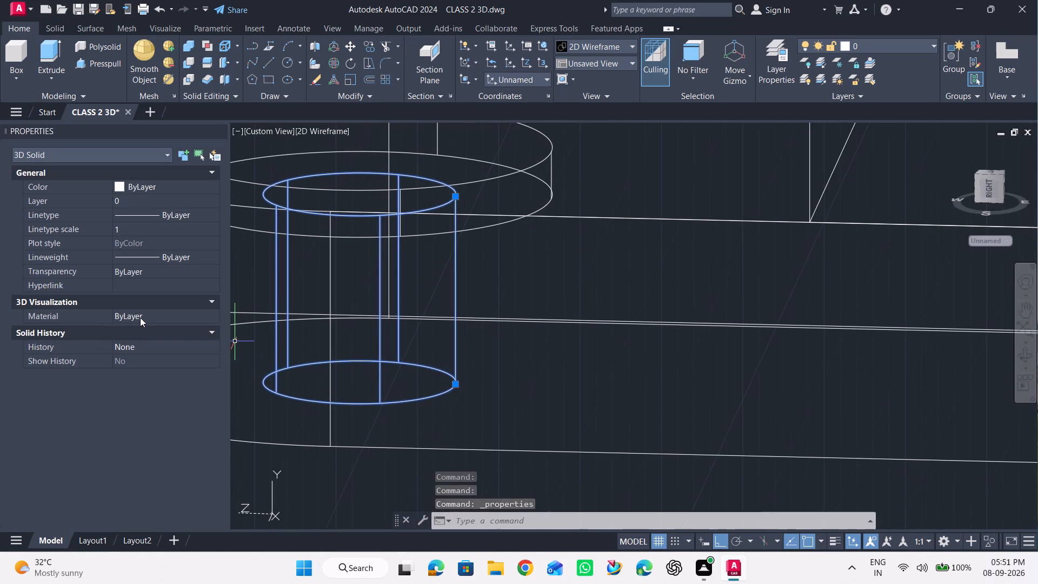
left_click(221, 130)
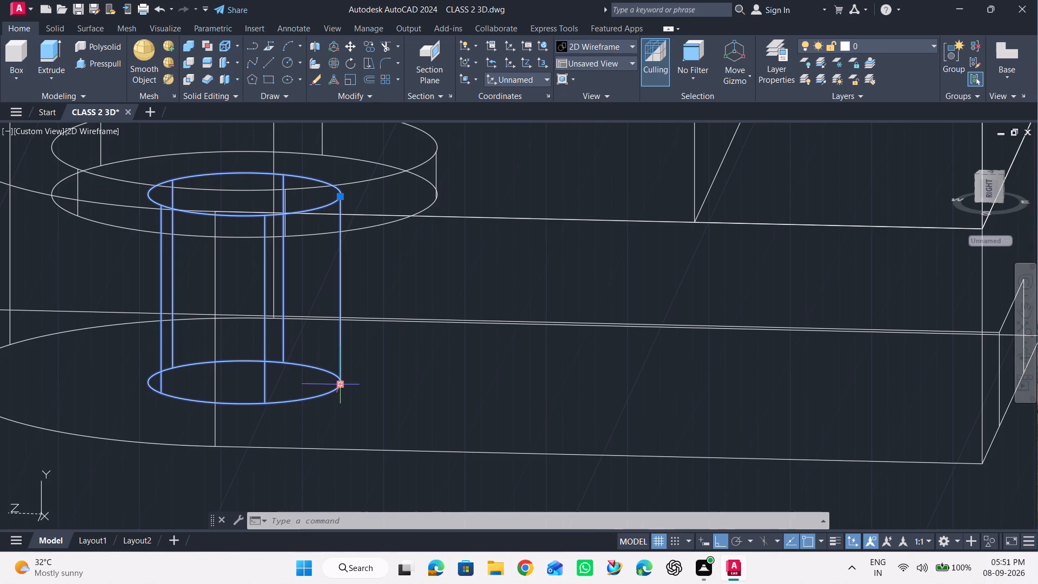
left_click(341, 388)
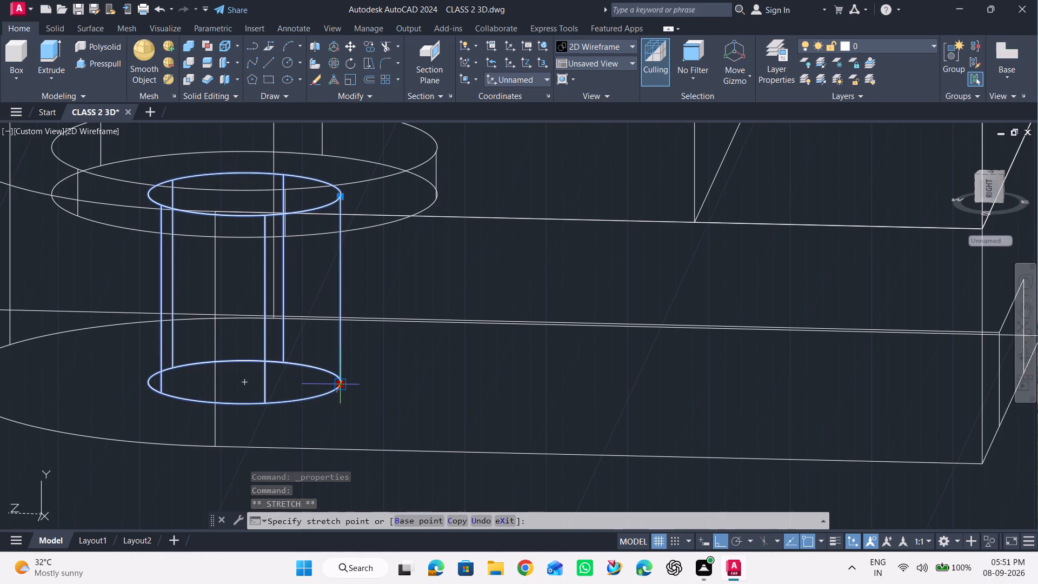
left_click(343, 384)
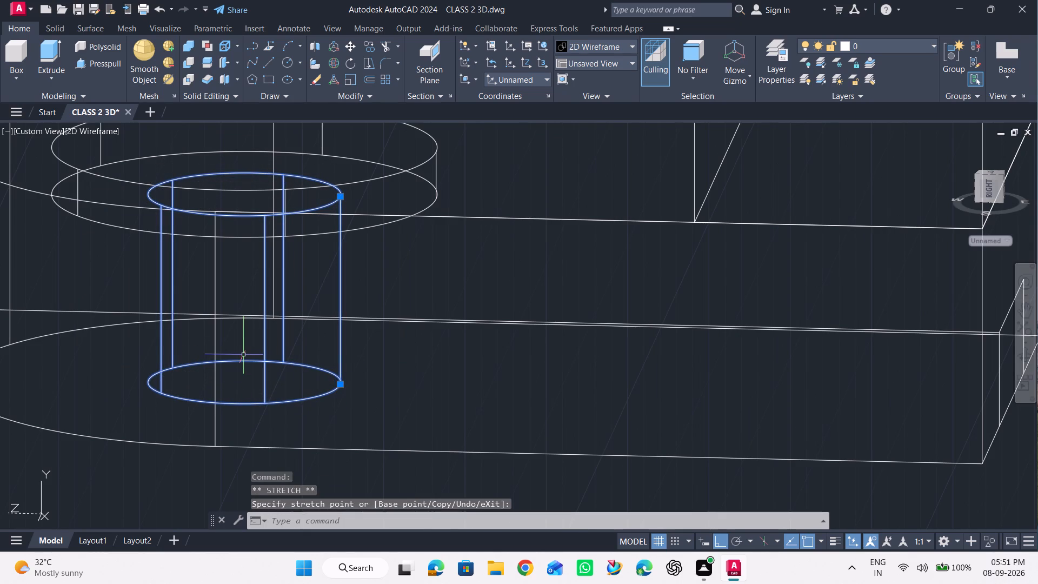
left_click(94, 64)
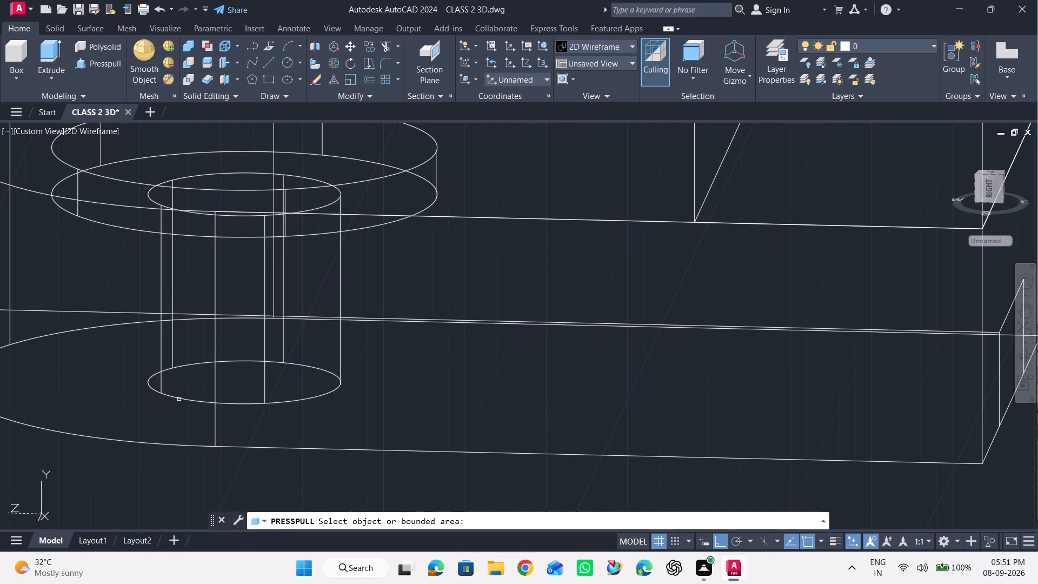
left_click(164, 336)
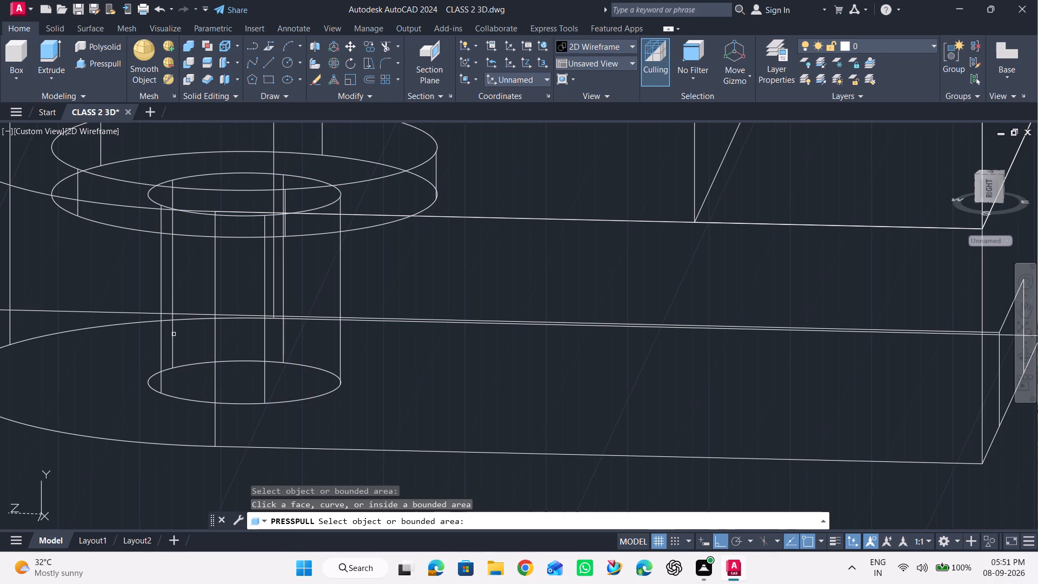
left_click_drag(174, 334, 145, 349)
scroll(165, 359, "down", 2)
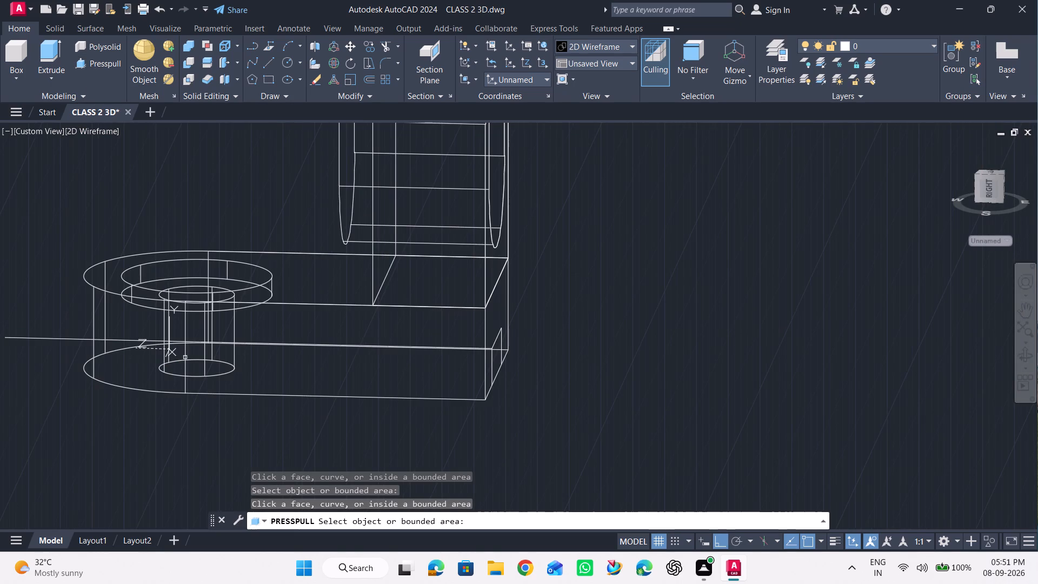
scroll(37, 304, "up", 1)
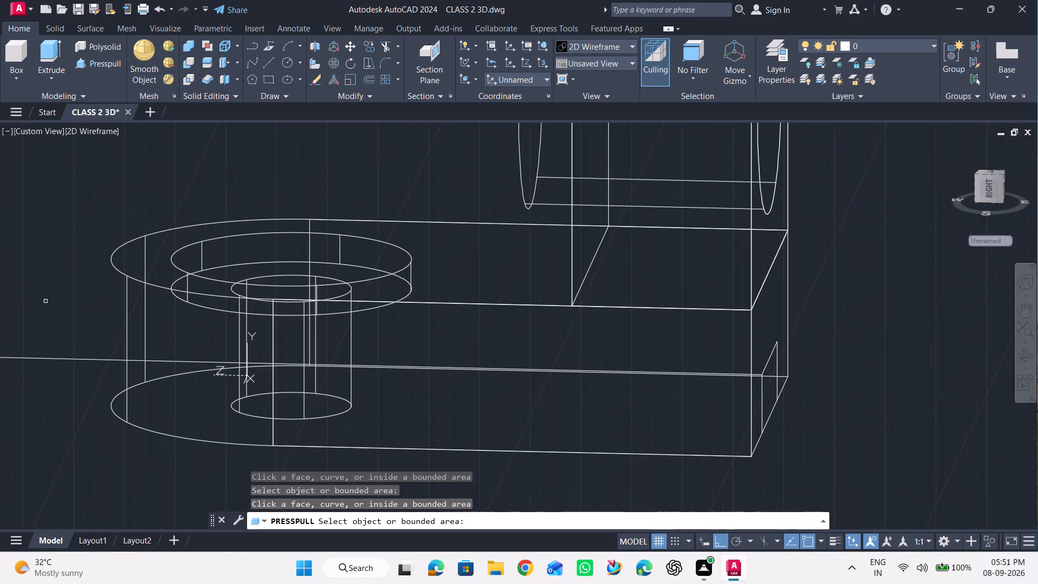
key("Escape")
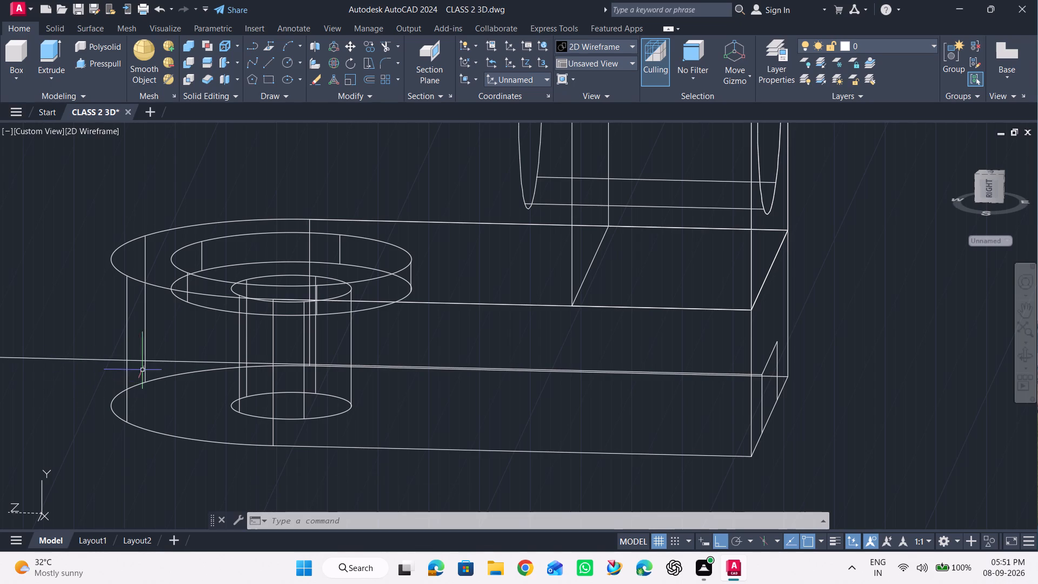
Move the small cylinder solid out of the base to a spot beyond and below its rounded end.
scroll(152, 363, "down", 2)
scroll(17, 390, "up", 2)
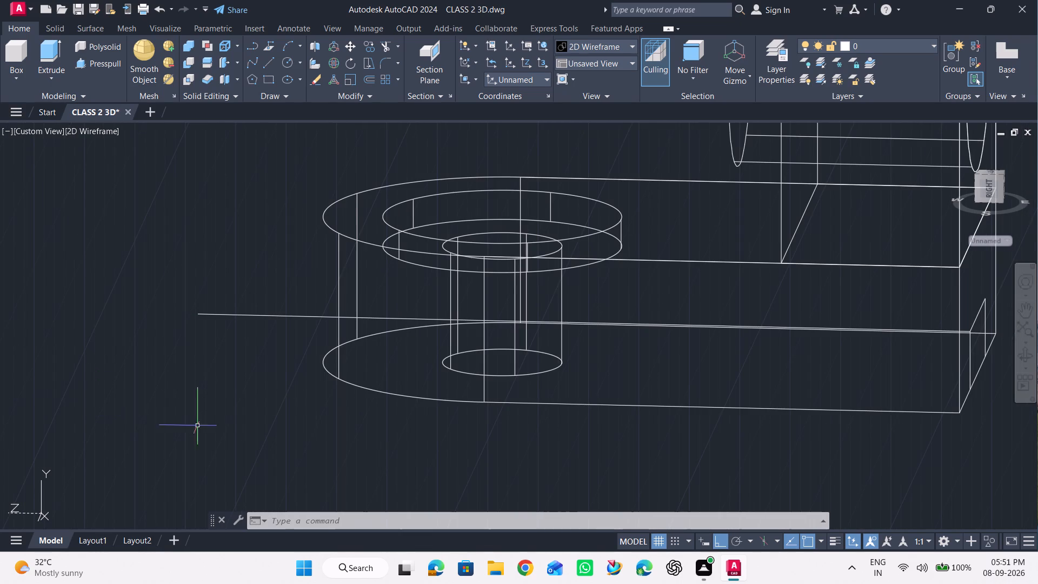
scroll(208, 394, "down", 1)
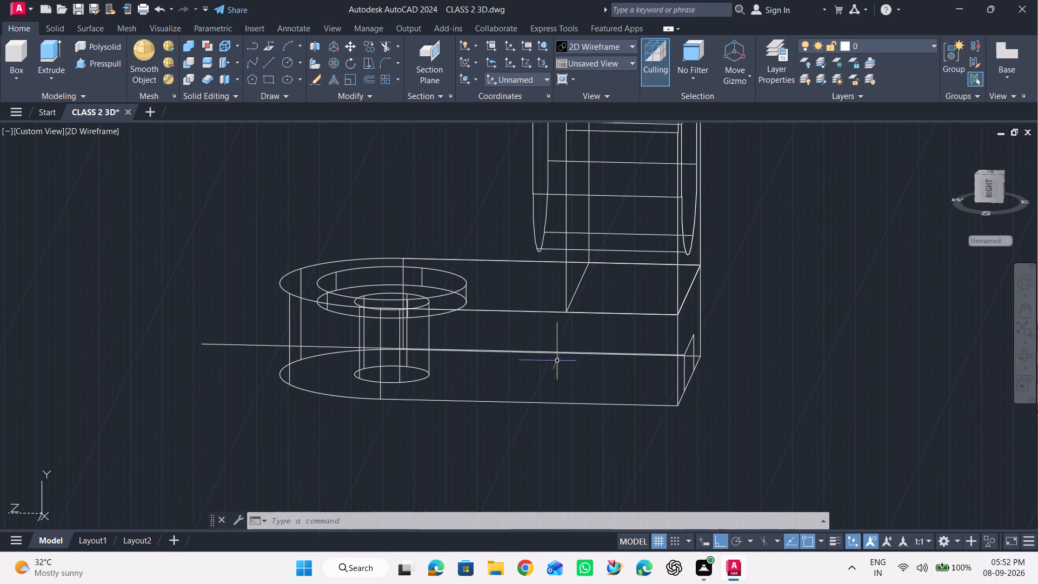
left_click(356, 376)
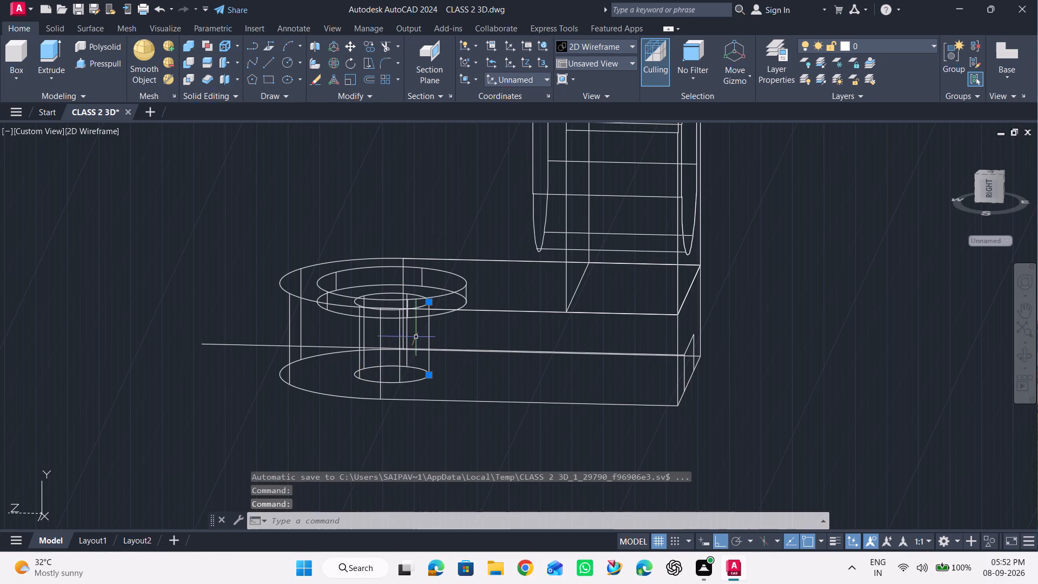
left_click_drag(428, 304, 431, 324)
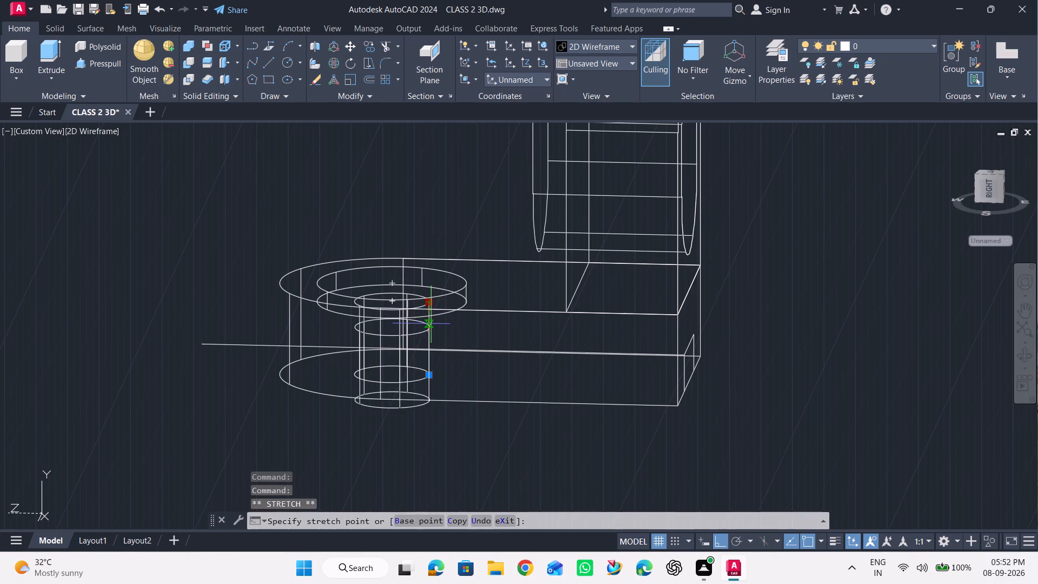
left_click_drag(431, 324, 302, 420)
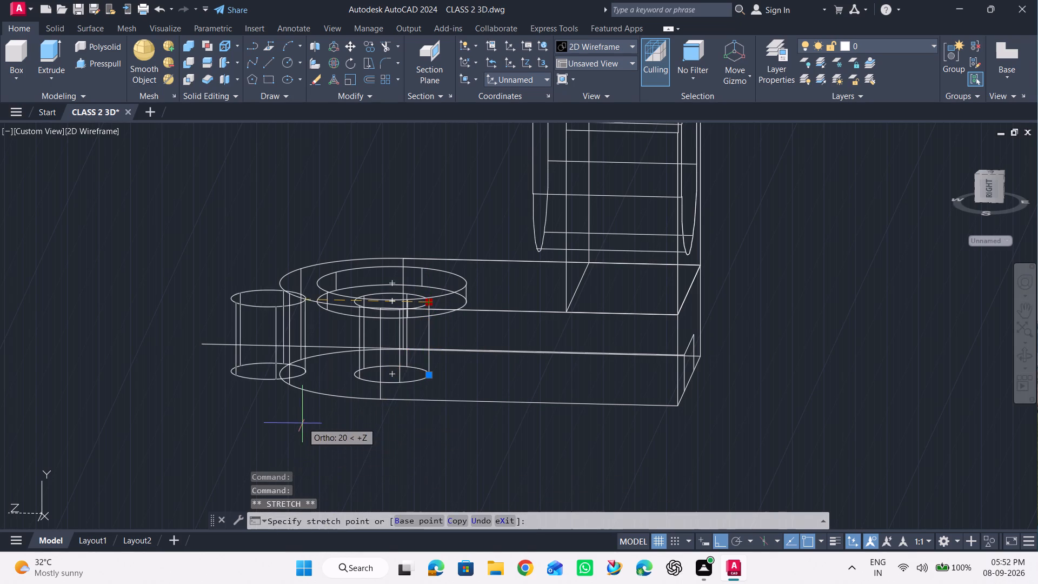
left_click_drag(302, 420, 302, 394)
left_click(302, 394)
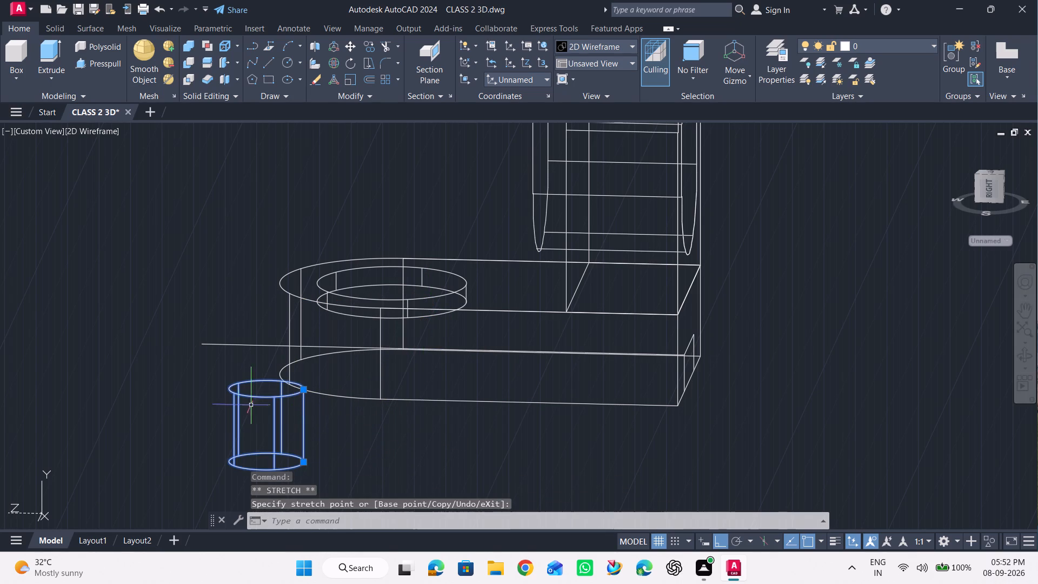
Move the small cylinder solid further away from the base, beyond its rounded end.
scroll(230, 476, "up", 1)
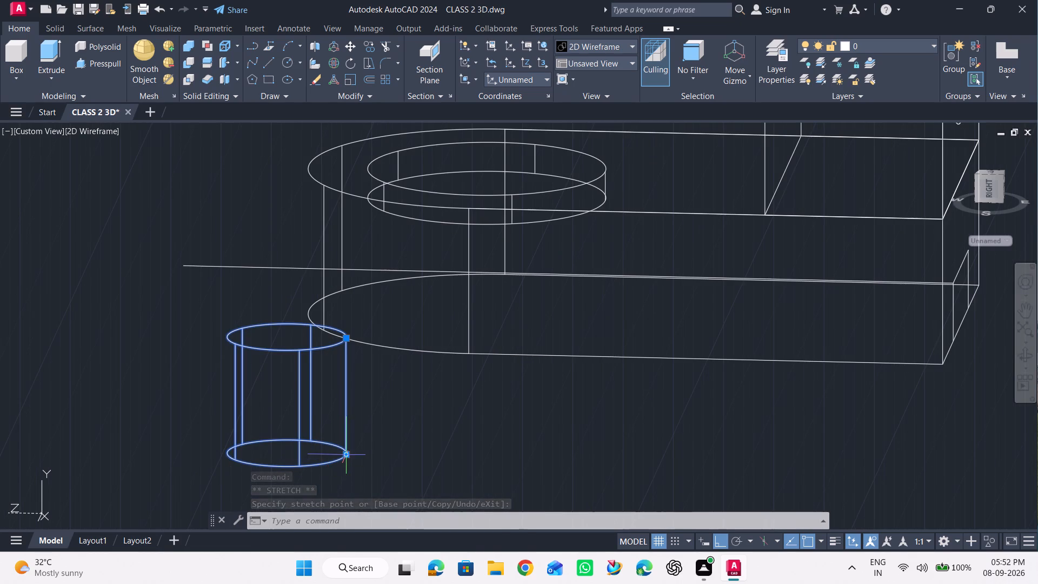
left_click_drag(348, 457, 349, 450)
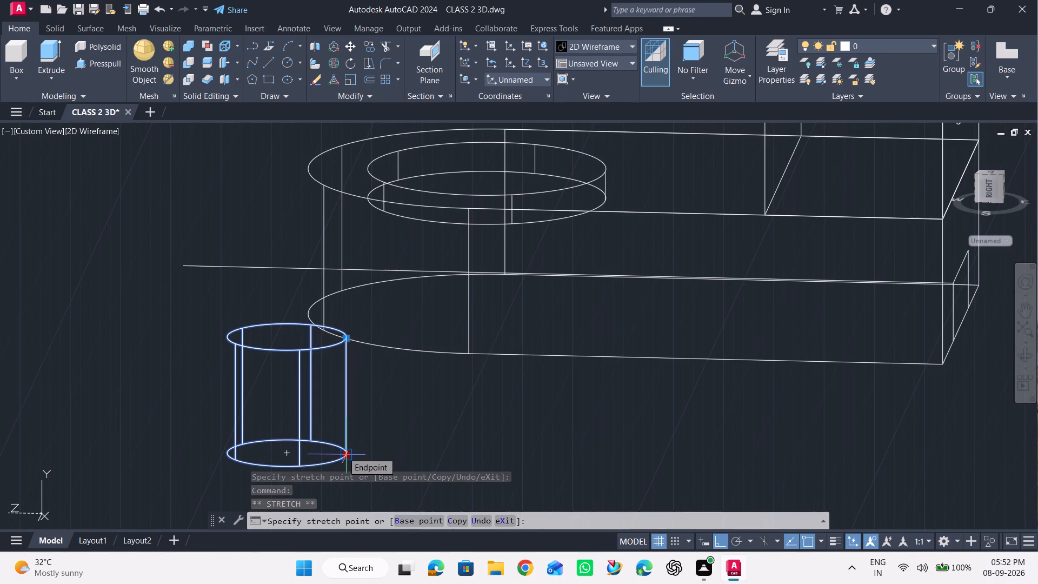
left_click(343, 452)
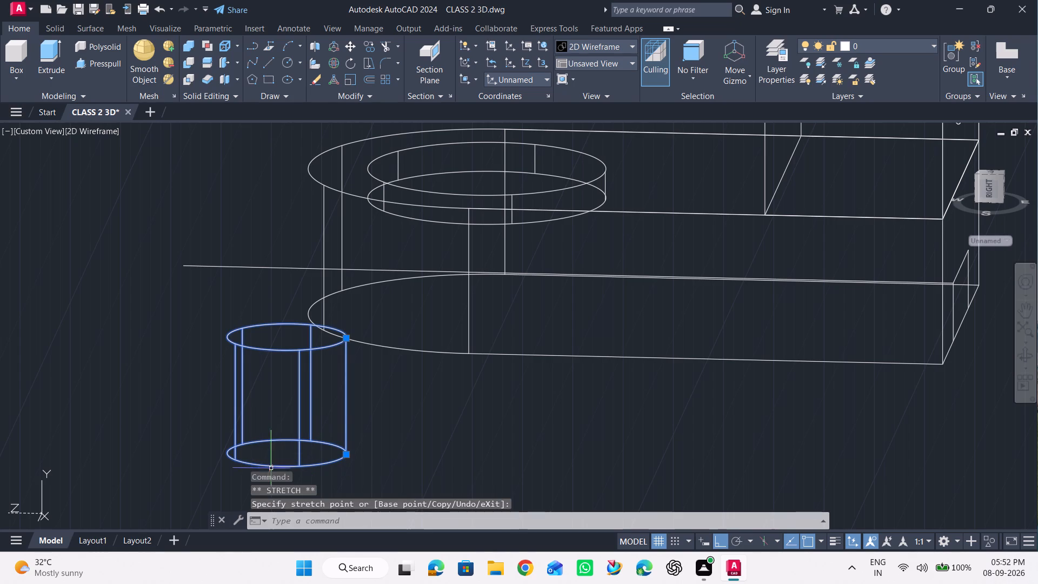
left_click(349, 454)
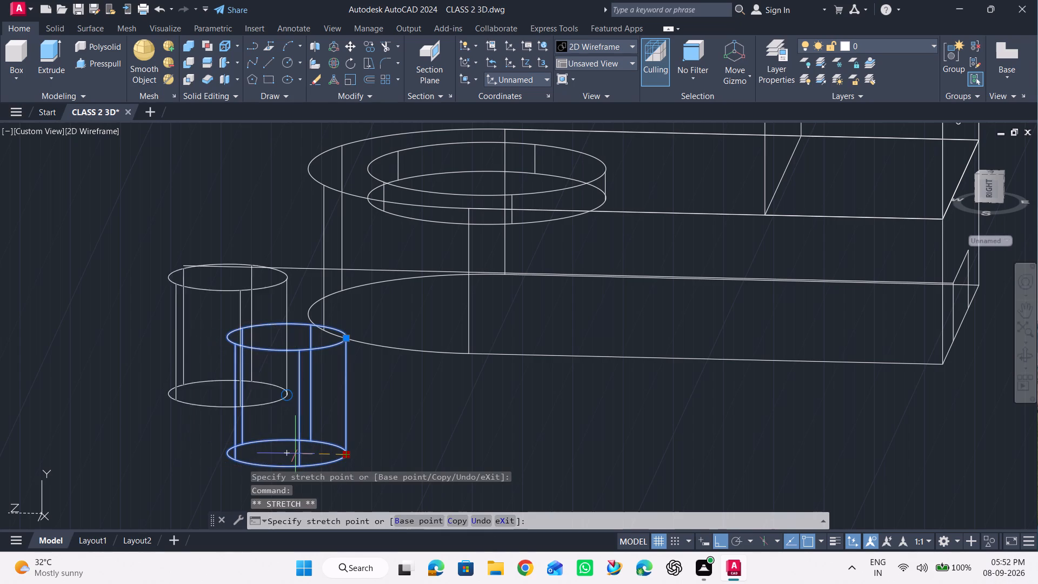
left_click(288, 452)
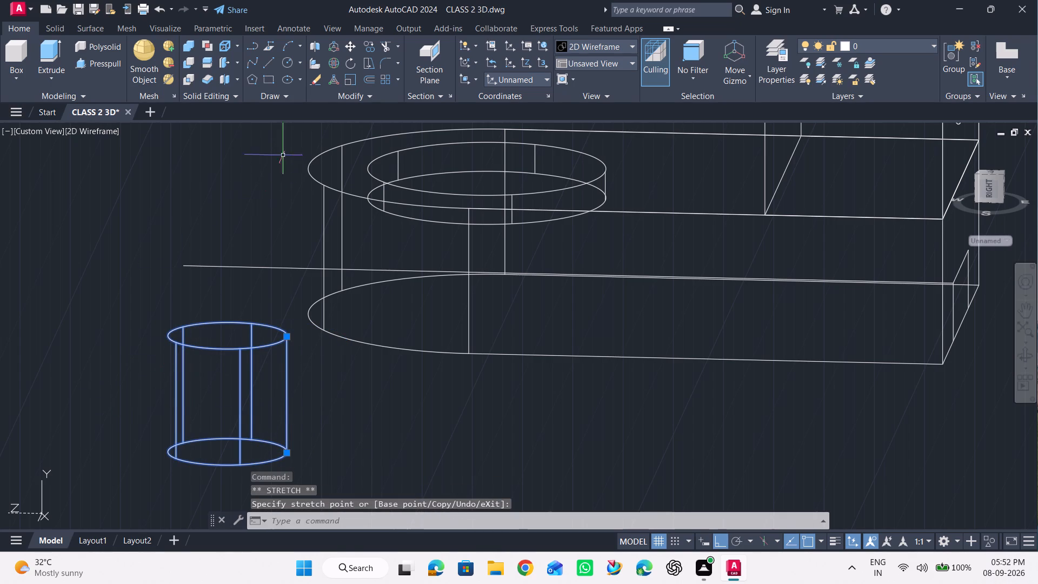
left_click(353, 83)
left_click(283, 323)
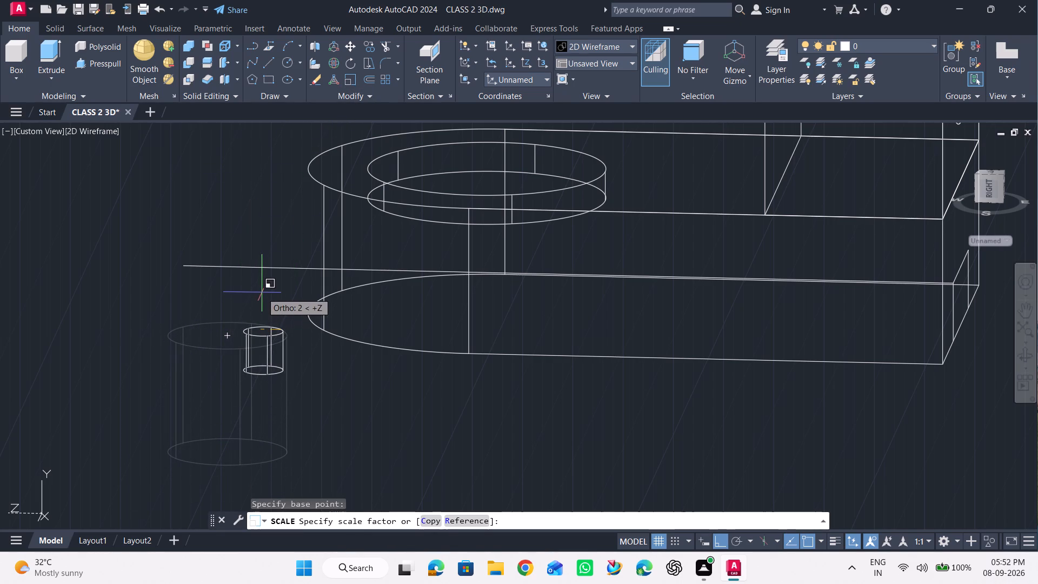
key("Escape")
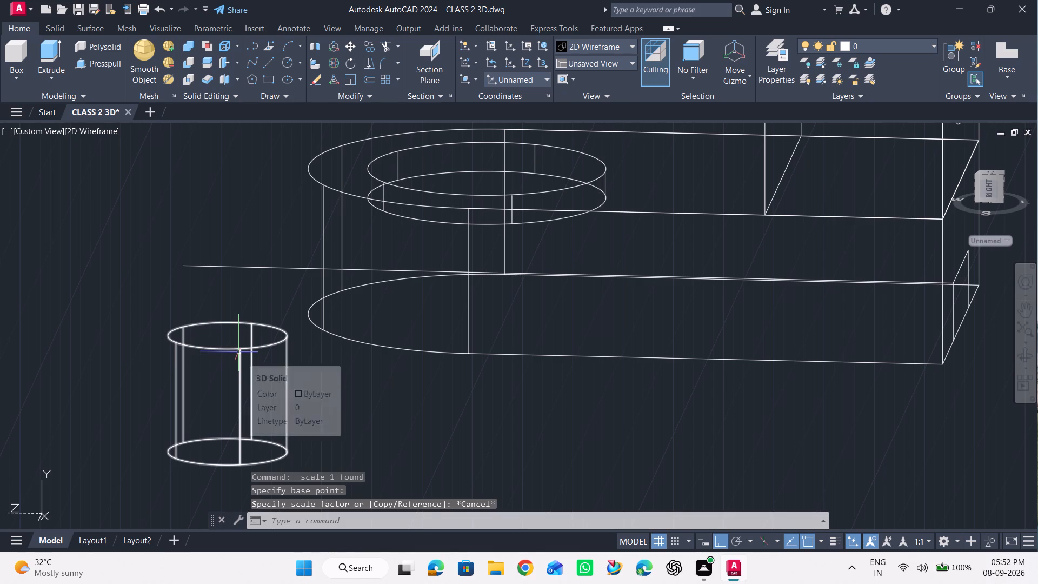
Undo the small cylinder solid's moves, back to its place in the base below the round recess.
key("ctrl+z")
key("ctrl+z")
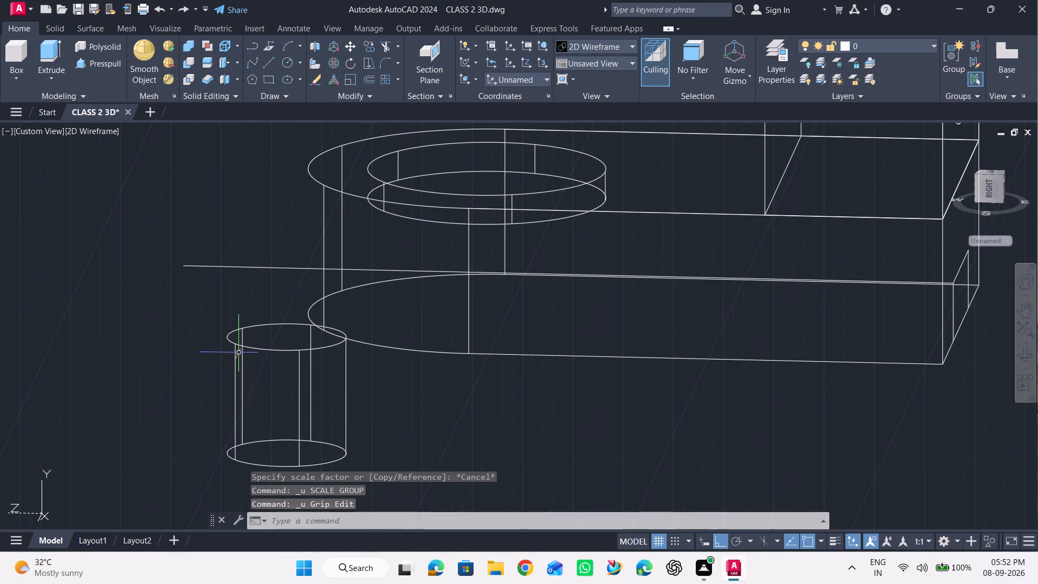
key("ctrl+z")
key("ctrl+z")
key("ctrl+z")
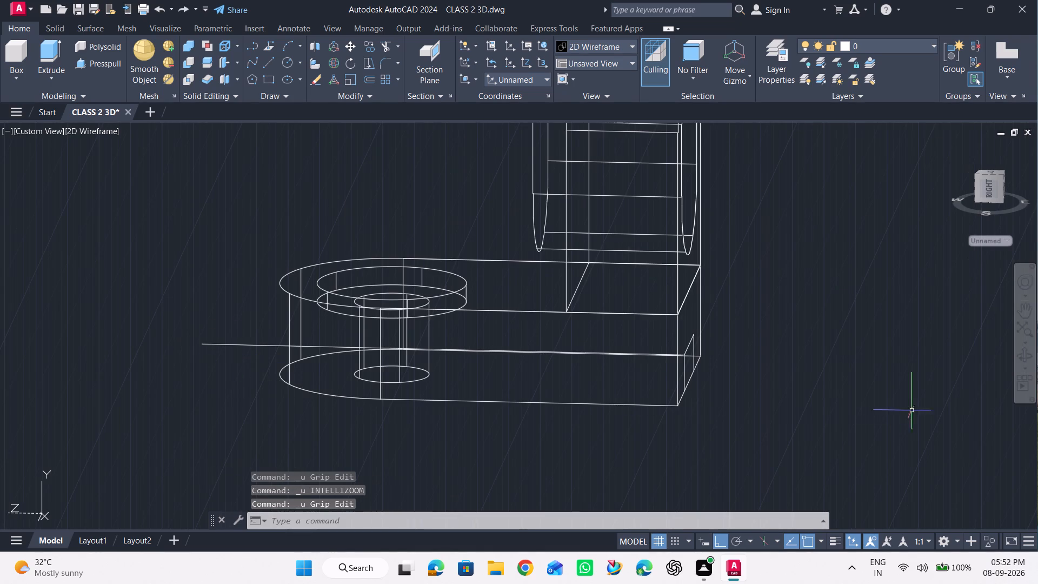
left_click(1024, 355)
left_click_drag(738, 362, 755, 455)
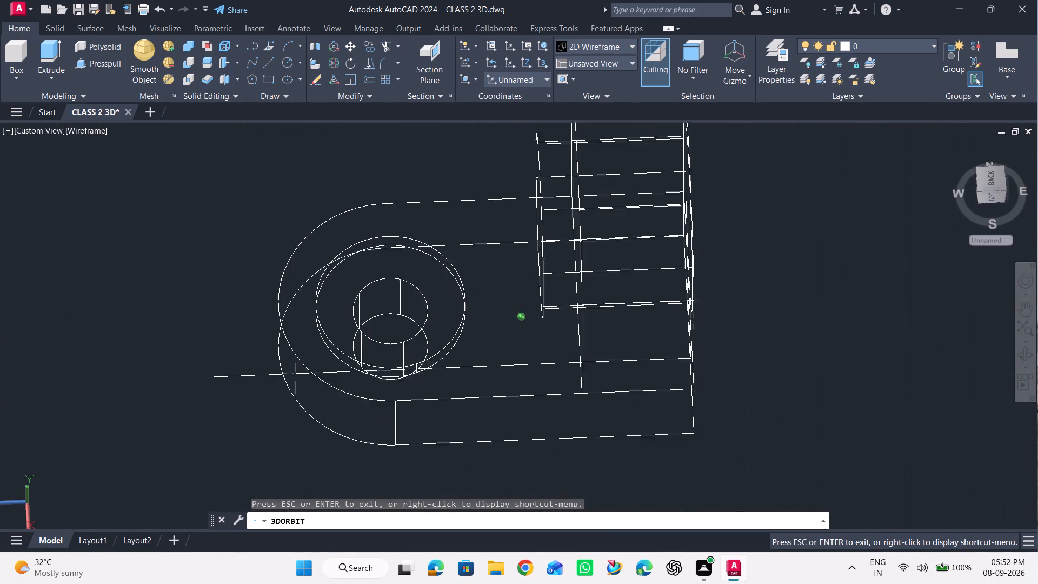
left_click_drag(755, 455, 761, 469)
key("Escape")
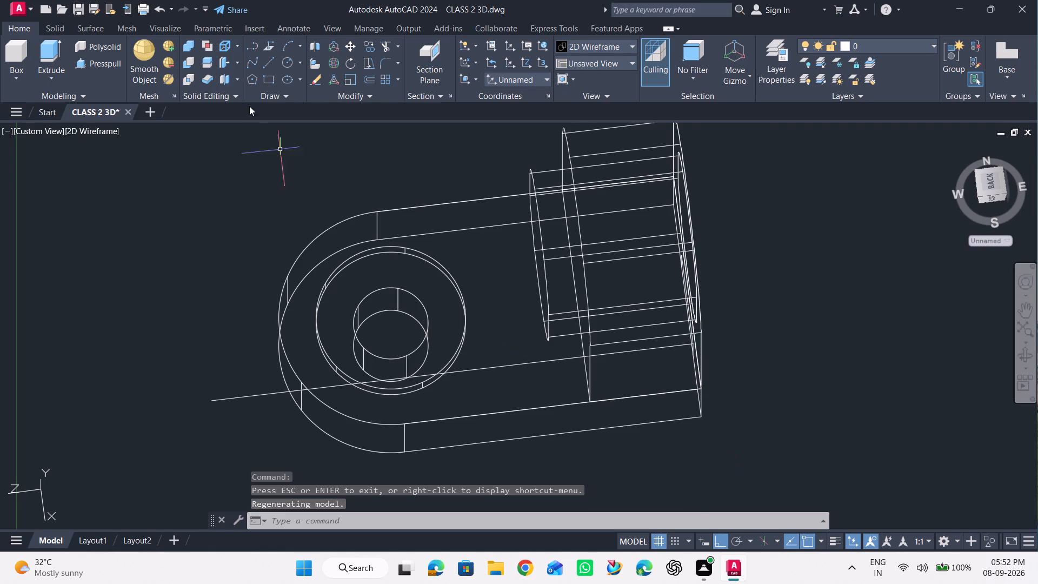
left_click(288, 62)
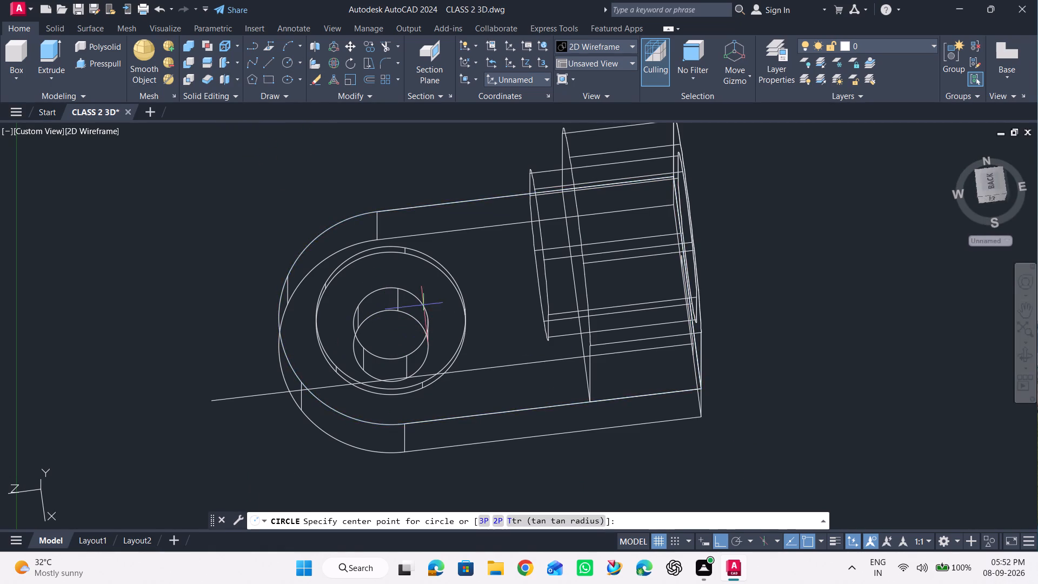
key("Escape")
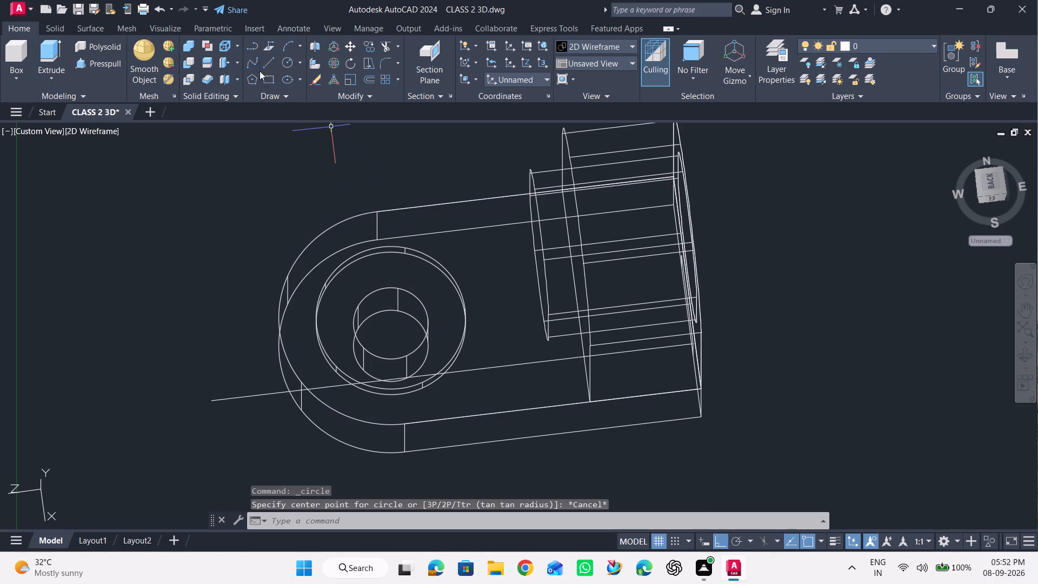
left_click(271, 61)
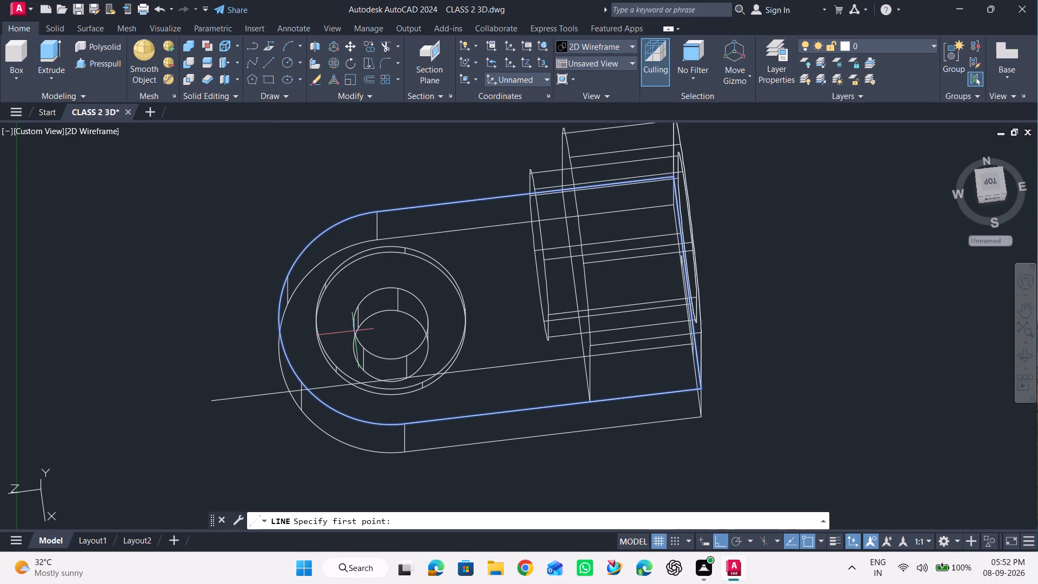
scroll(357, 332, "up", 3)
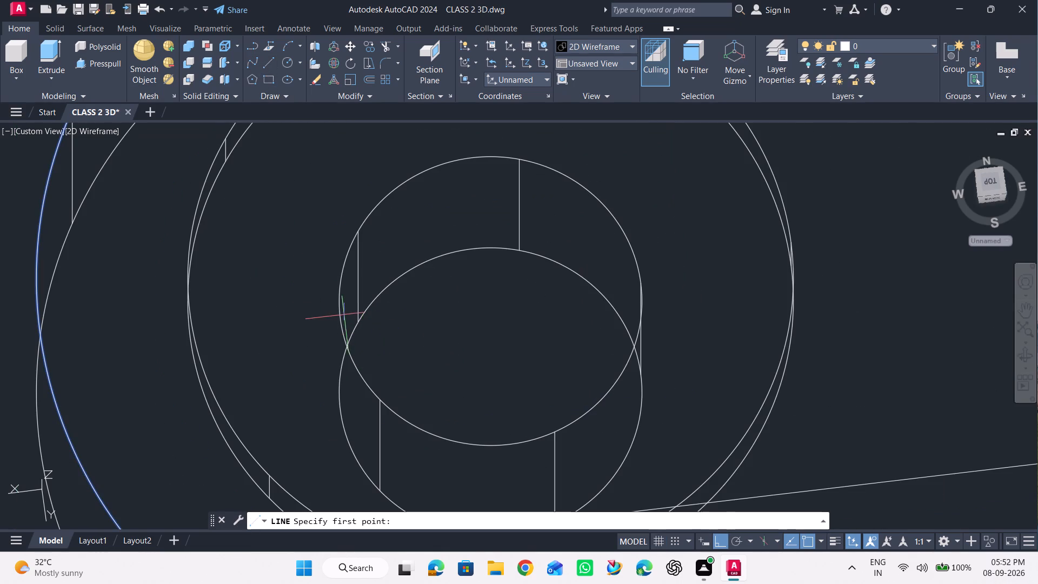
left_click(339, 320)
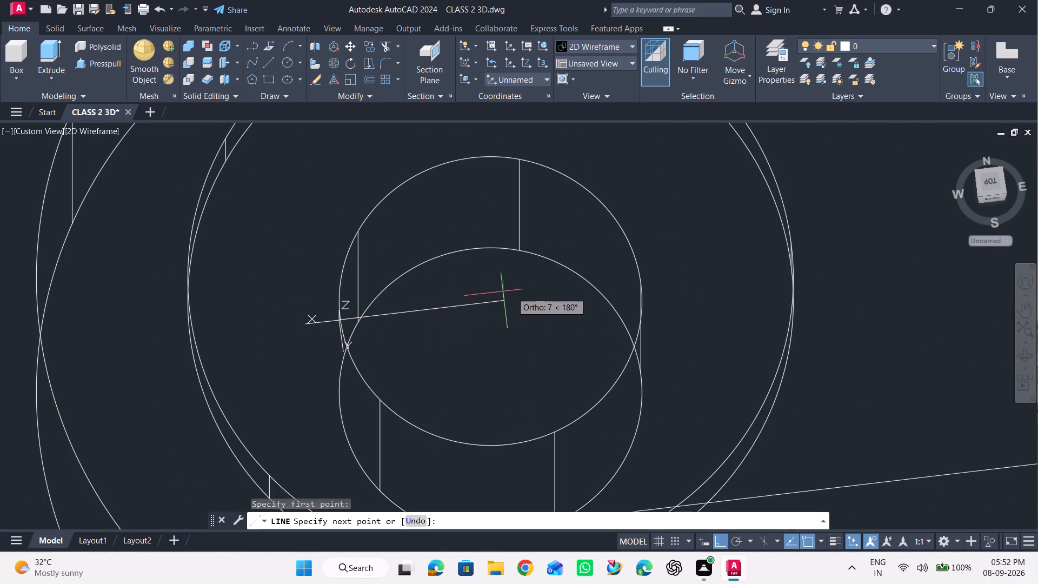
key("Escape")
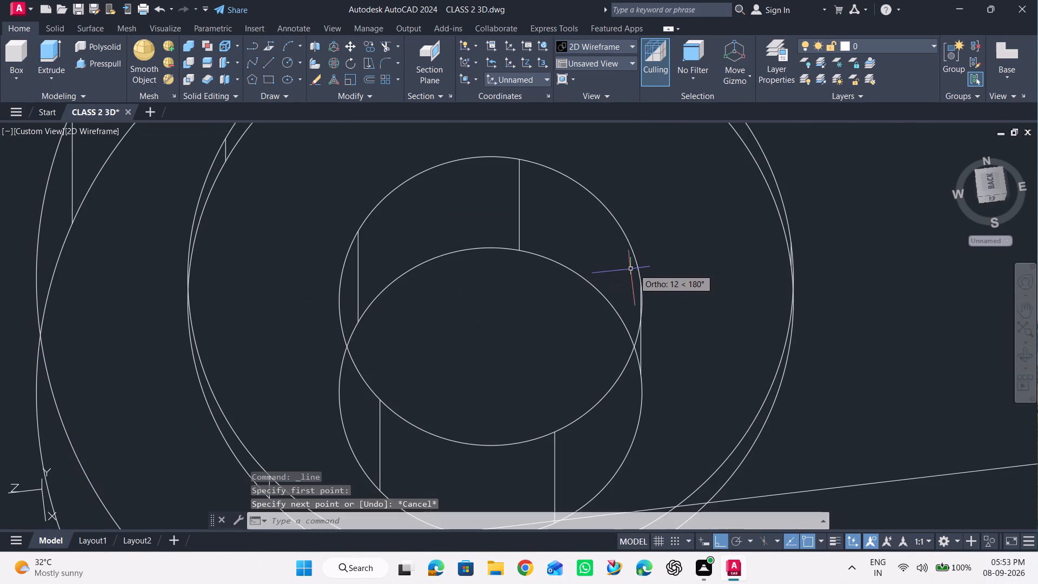
Examine the part from several standard views and by orbiting, focusing on the round recess and the small cylinder in the base.
left_click(995, 197)
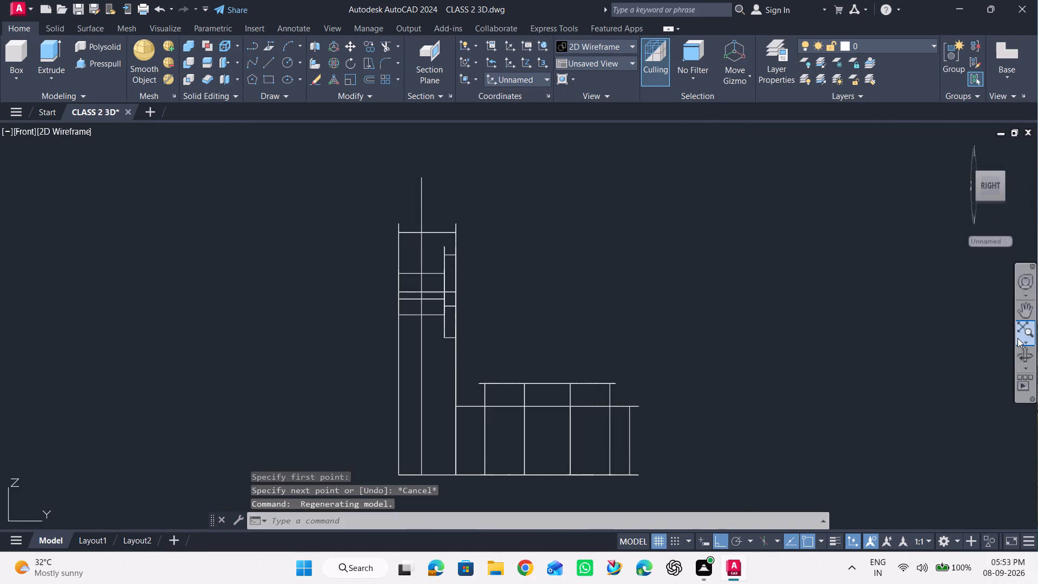
left_click_drag(1024, 350, 1019, 347)
left_click_drag(722, 245, 604, 373)
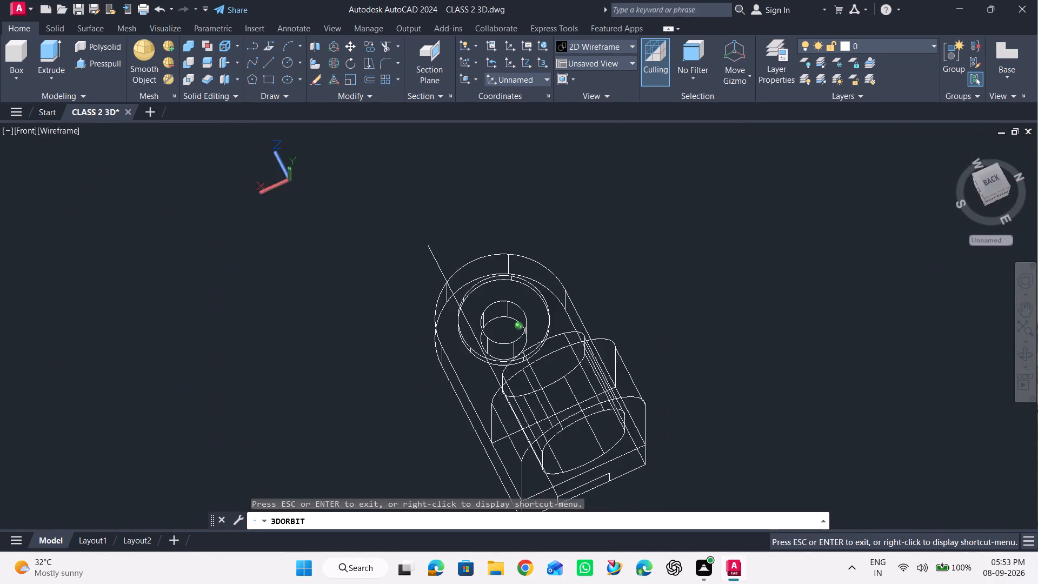
left_click_drag(604, 373, 597, 414)
scroll(511, 305, "up", 3)
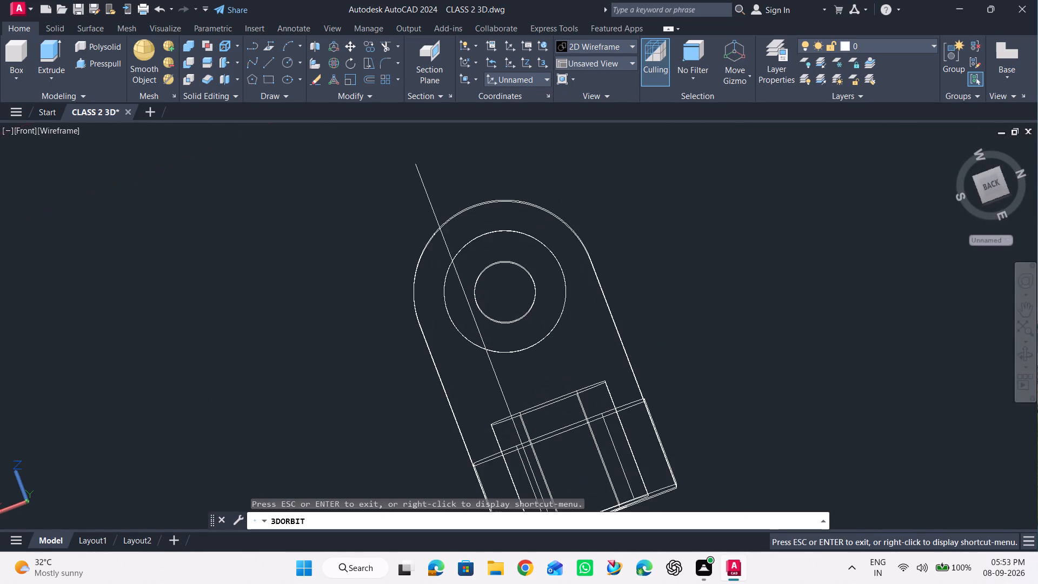
scroll(506, 278, "up", 7)
key("Escape")
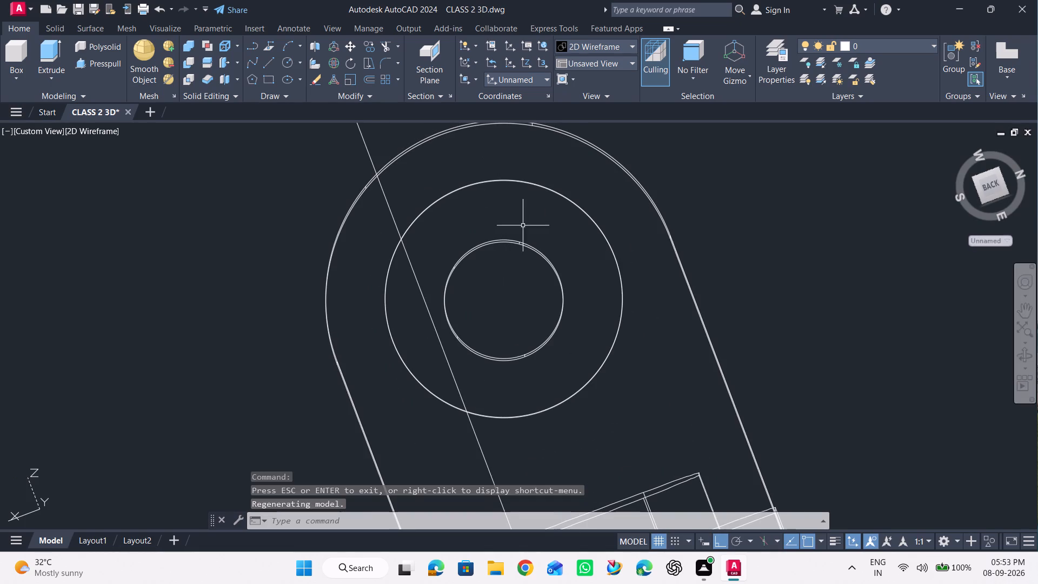
left_click(998, 174)
left_click(1003, 184)
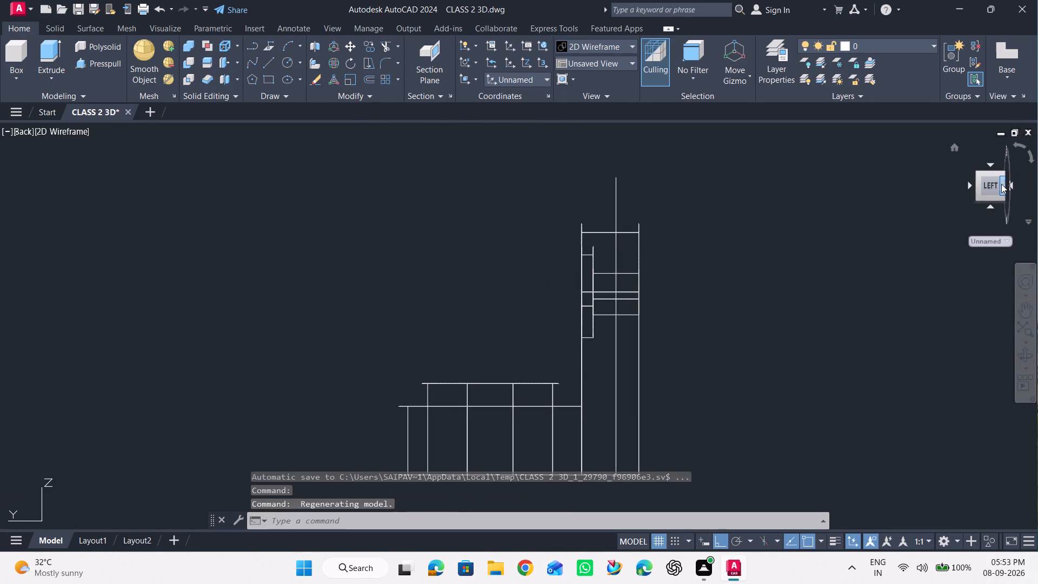
left_click(1003, 183)
left_click(1003, 183)
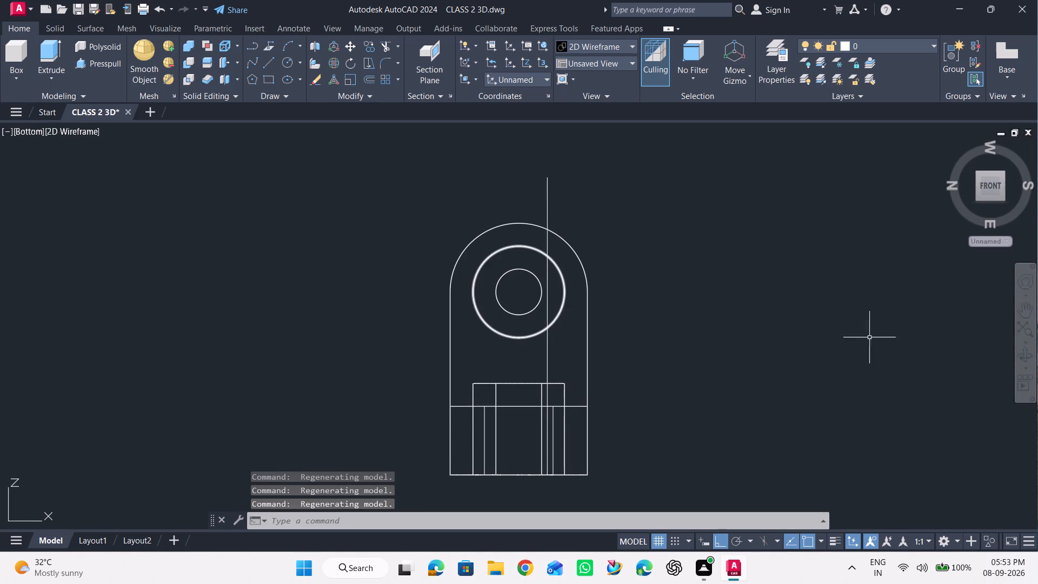
left_click(1030, 357)
left_click_drag(861, 320, 849, 393)
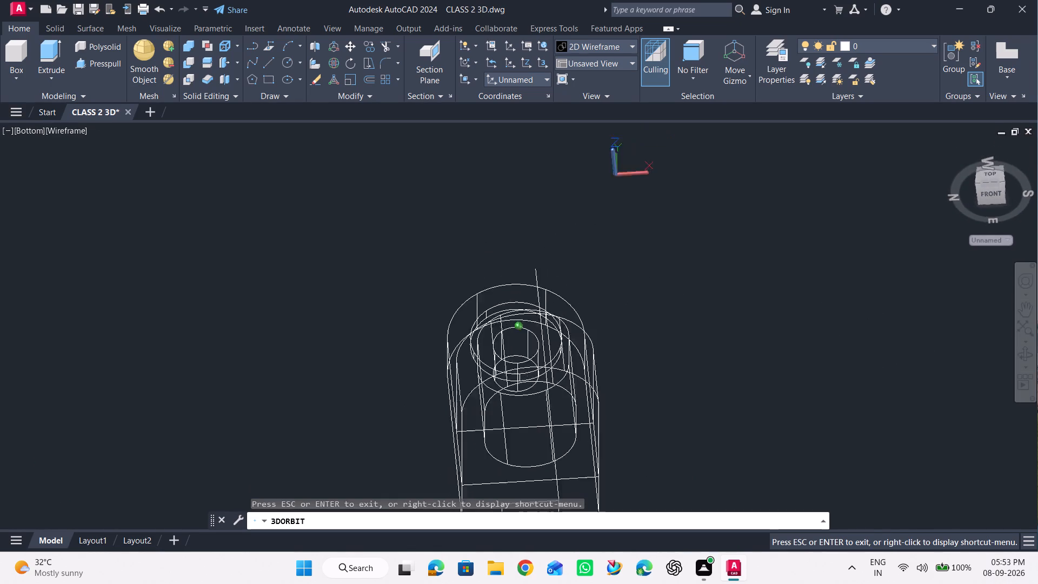
left_click_drag(849, 393, 843, 422)
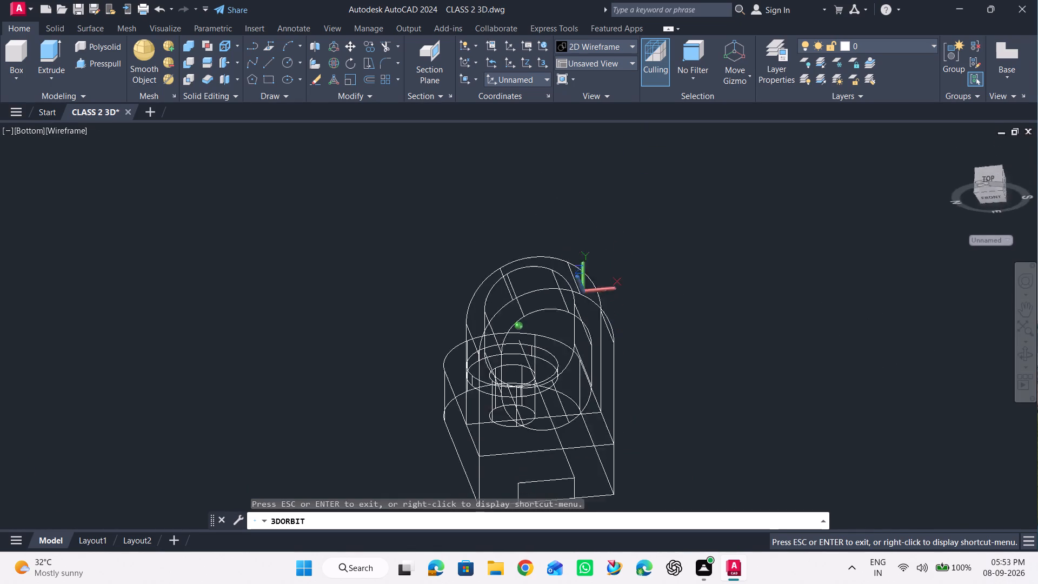
left_click_drag(843, 422, 789, 495)
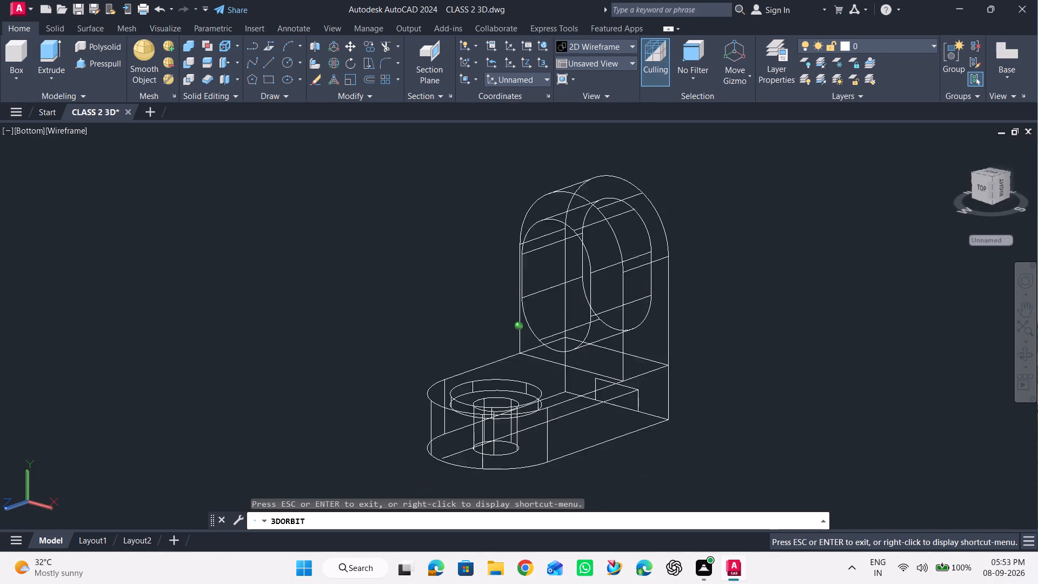
left_click_drag(789, 495, 790, 476)
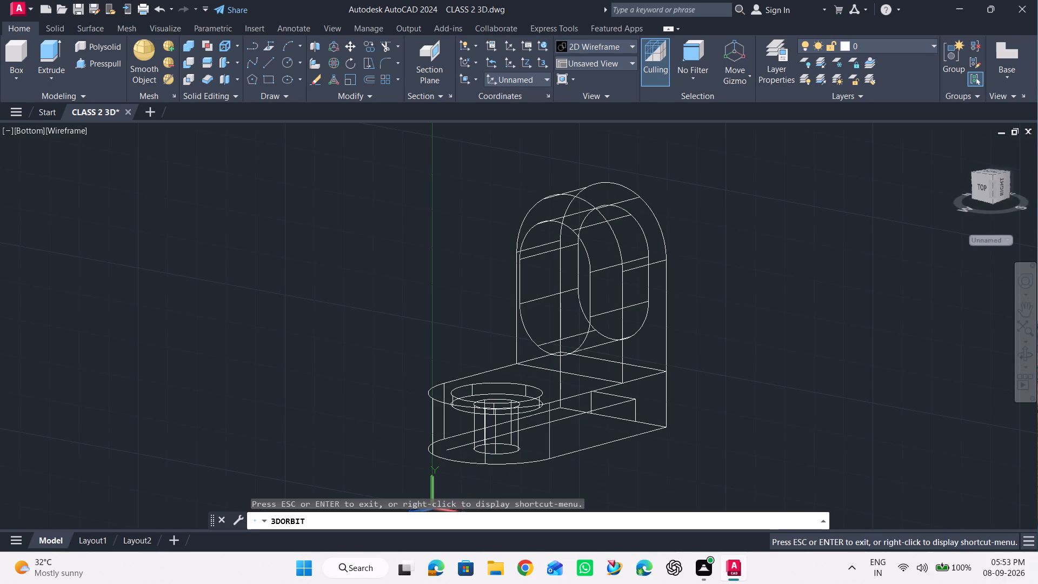
key("Escape")
left_click(981, 188)
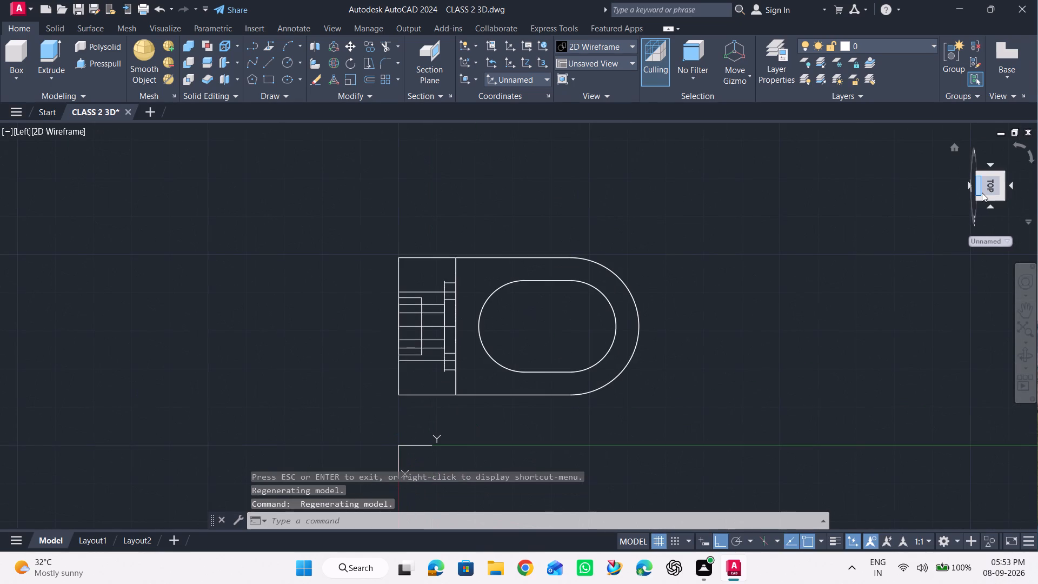
left_click(1018, 140)
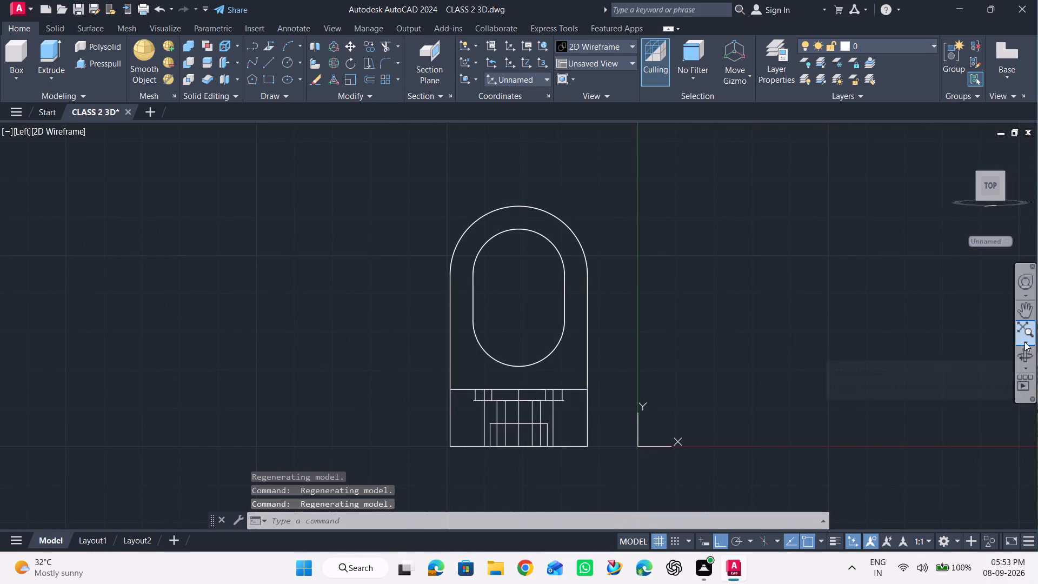
left_click(1024, 356)
left_click_drag(829, 324, 786, 488)
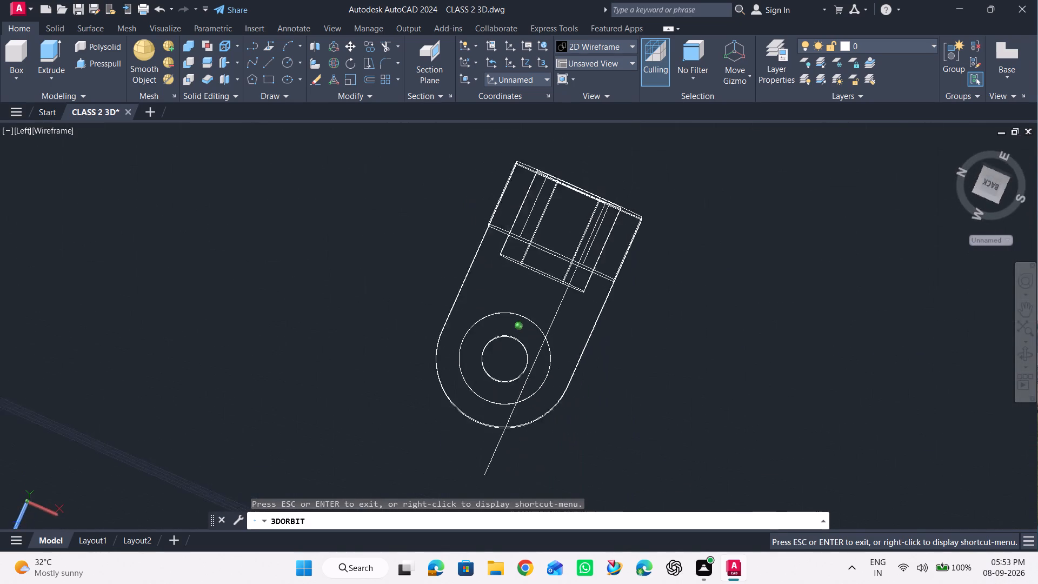
left_click_drag(786, 488, 679, 448)
left_click_drag(791, 331, 776, 314)
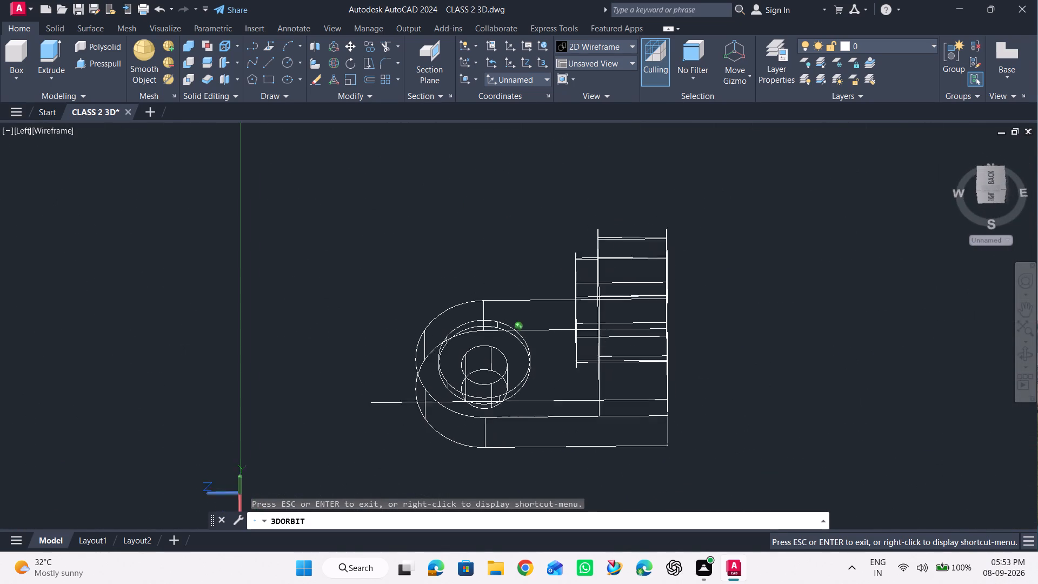
left_click_drag(776, 314, 744, 437)
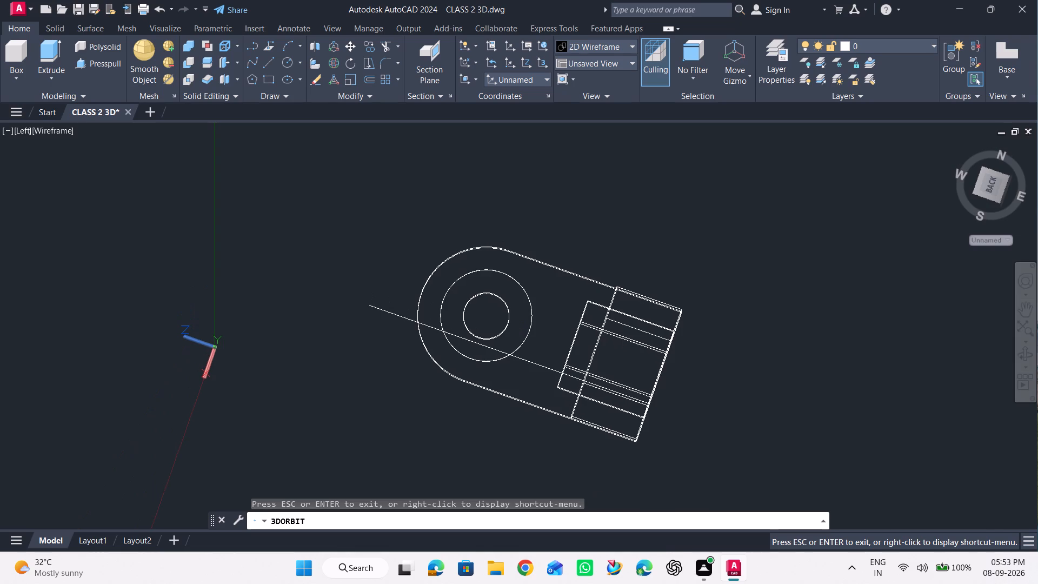
key("Escape")
Draw a diameter line across the small inner circle of the base's rounded end, passing through its centre.
scroll(466, 305, "up", 3)
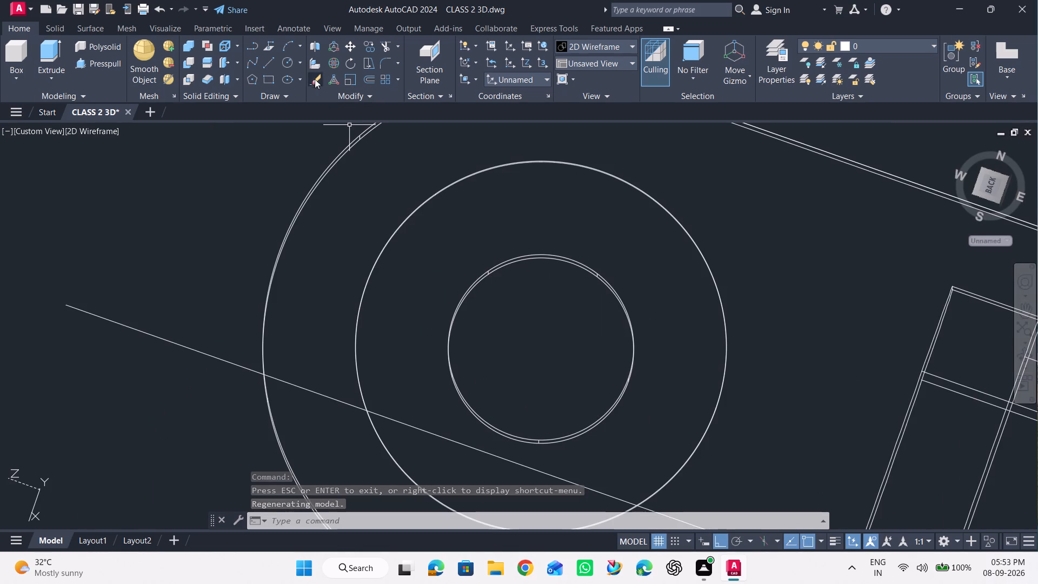
left_click(288, 63)
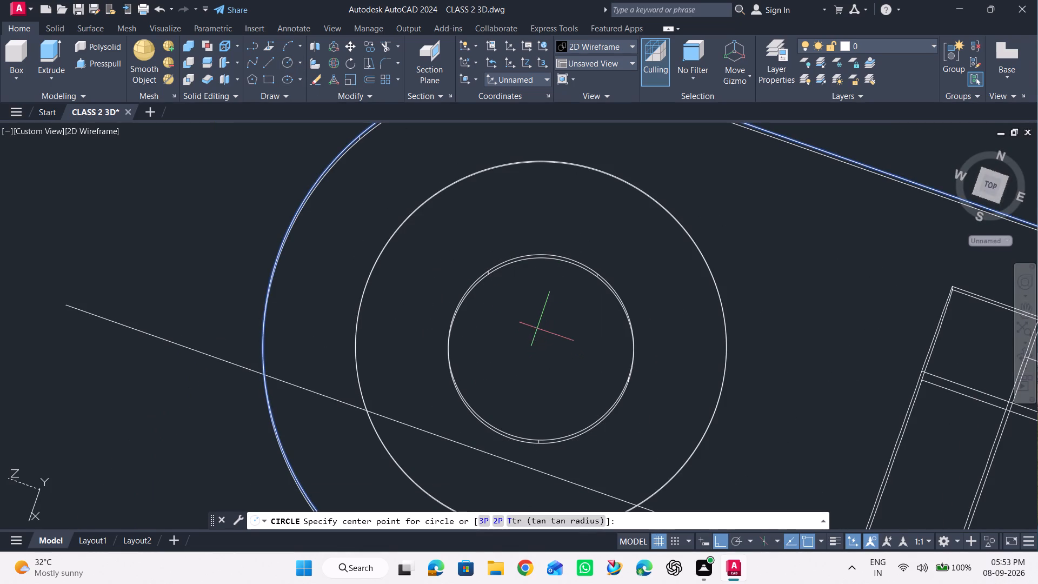
key("Escape")
left_click(271, 65)
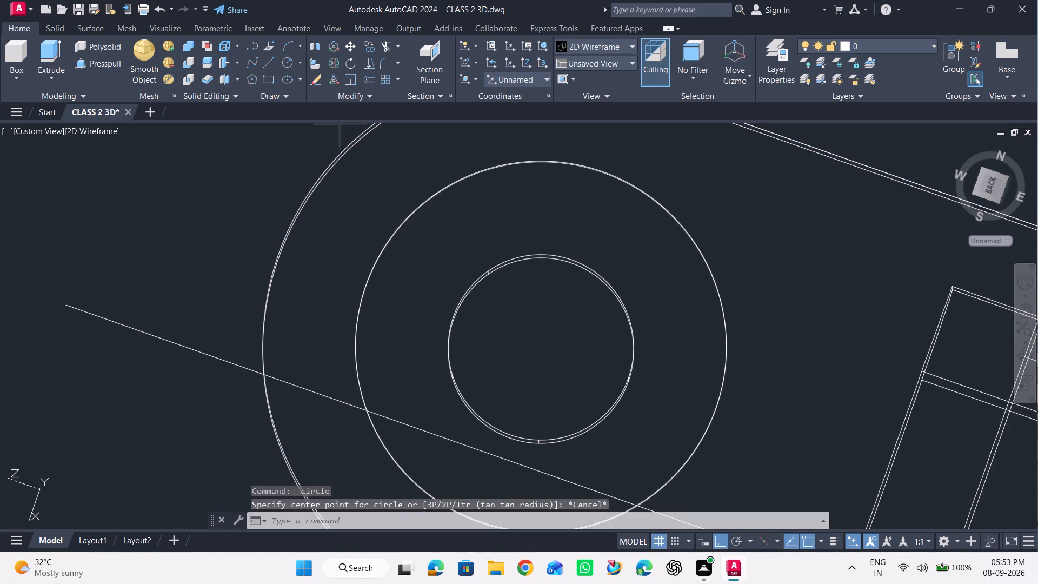
left_click(577, 262)
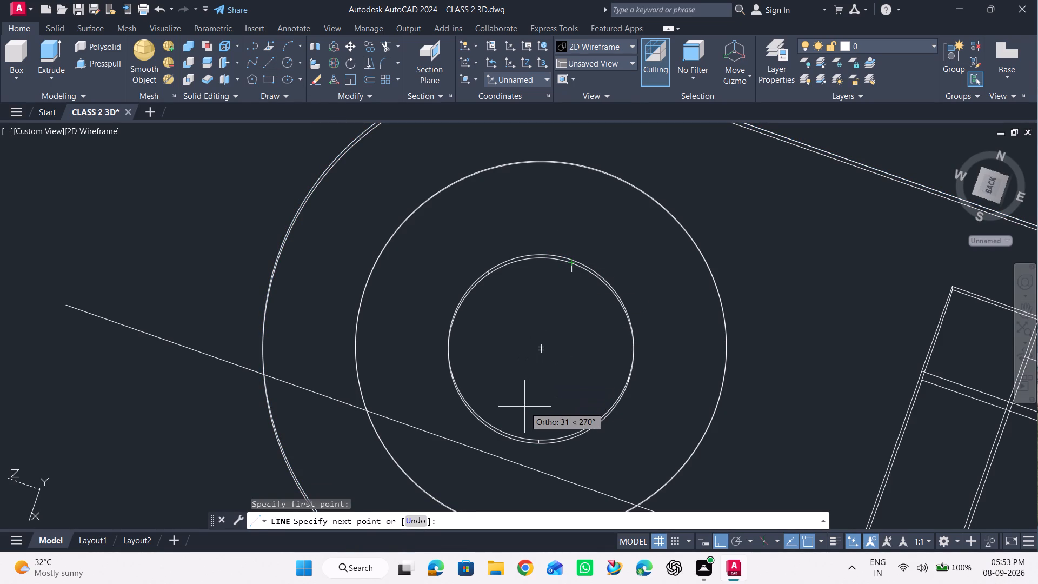
left_click(509, 435)
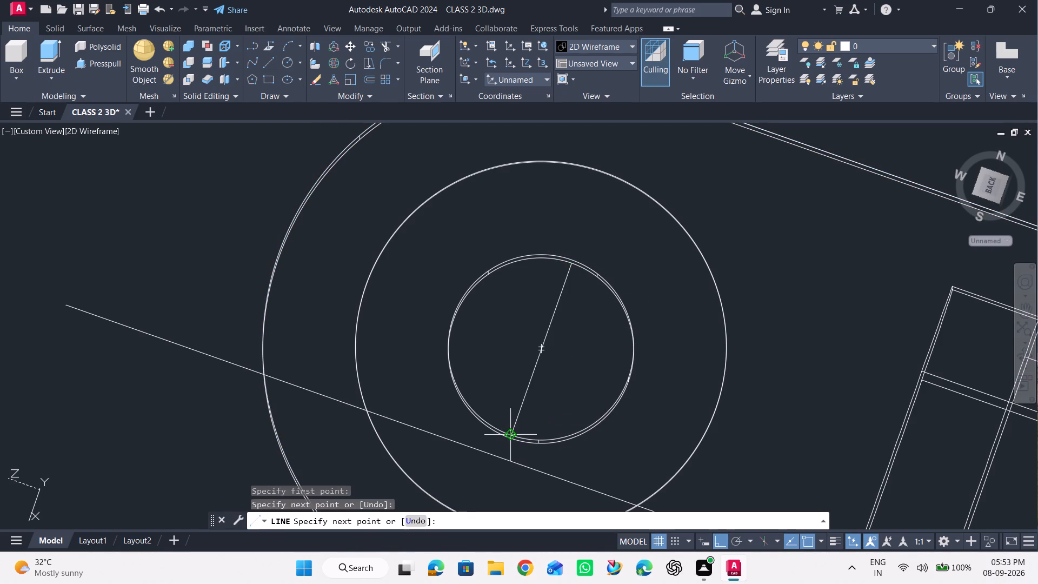
key("Escape")
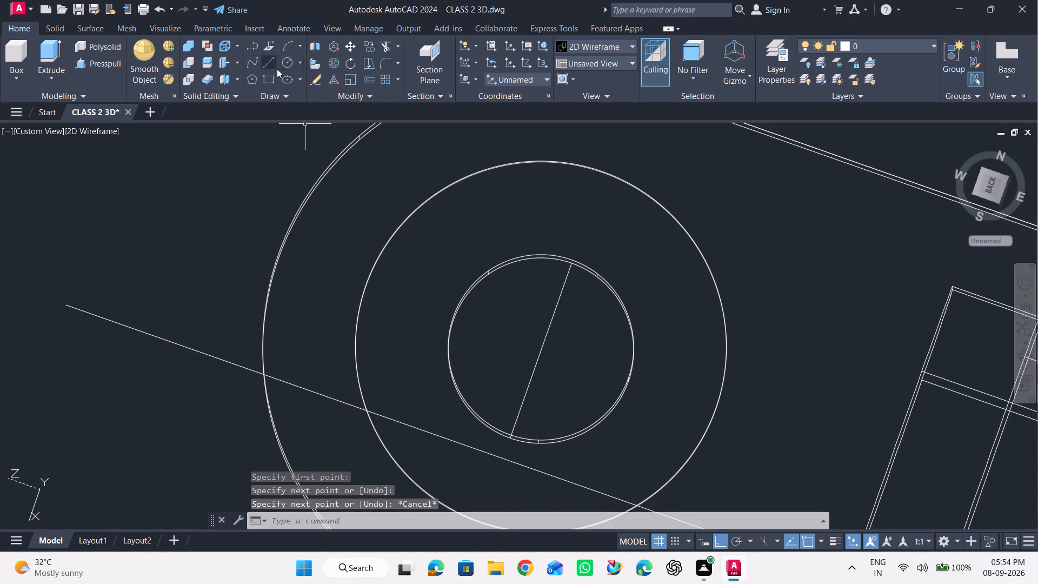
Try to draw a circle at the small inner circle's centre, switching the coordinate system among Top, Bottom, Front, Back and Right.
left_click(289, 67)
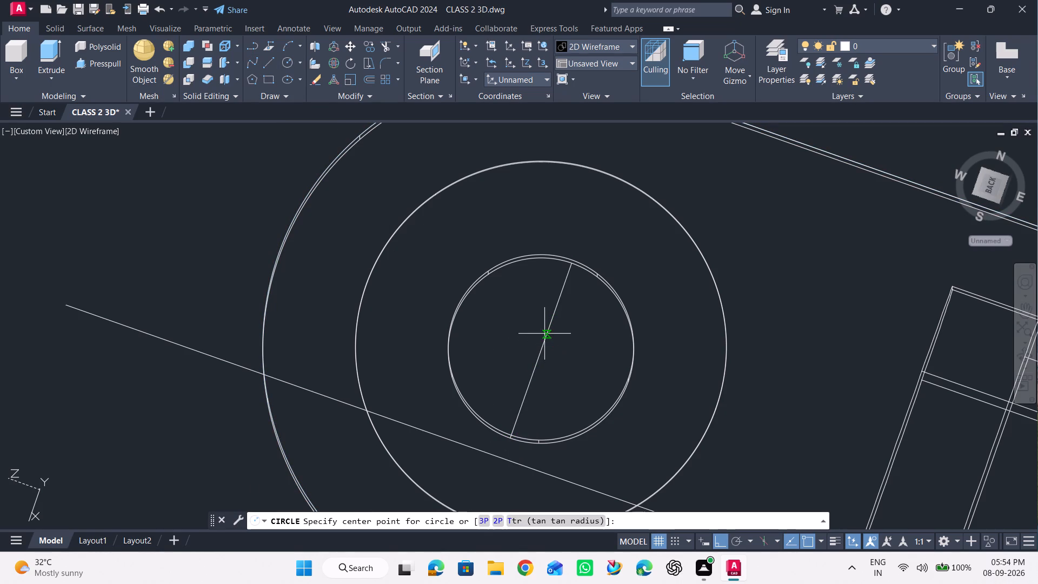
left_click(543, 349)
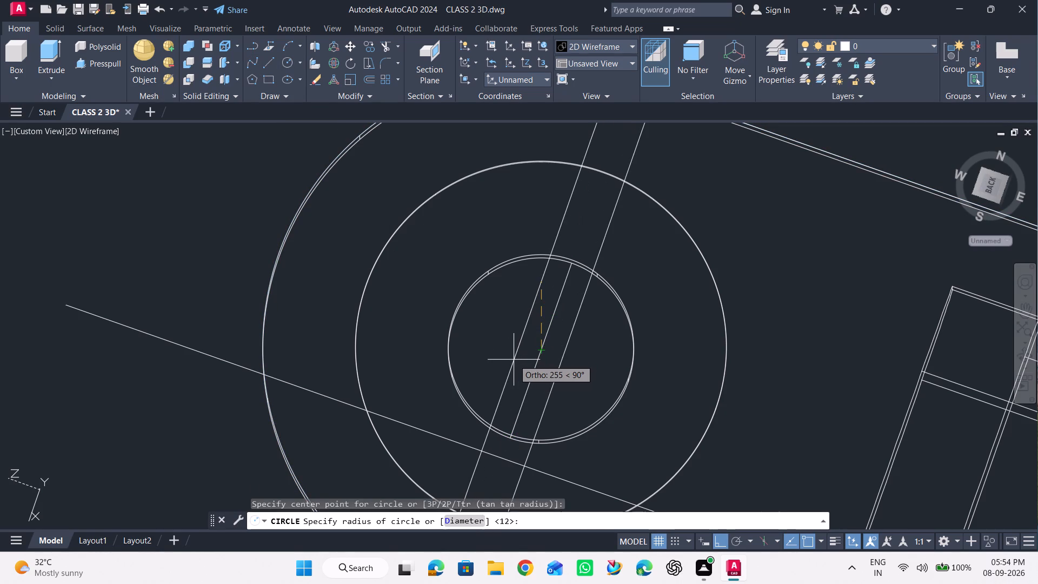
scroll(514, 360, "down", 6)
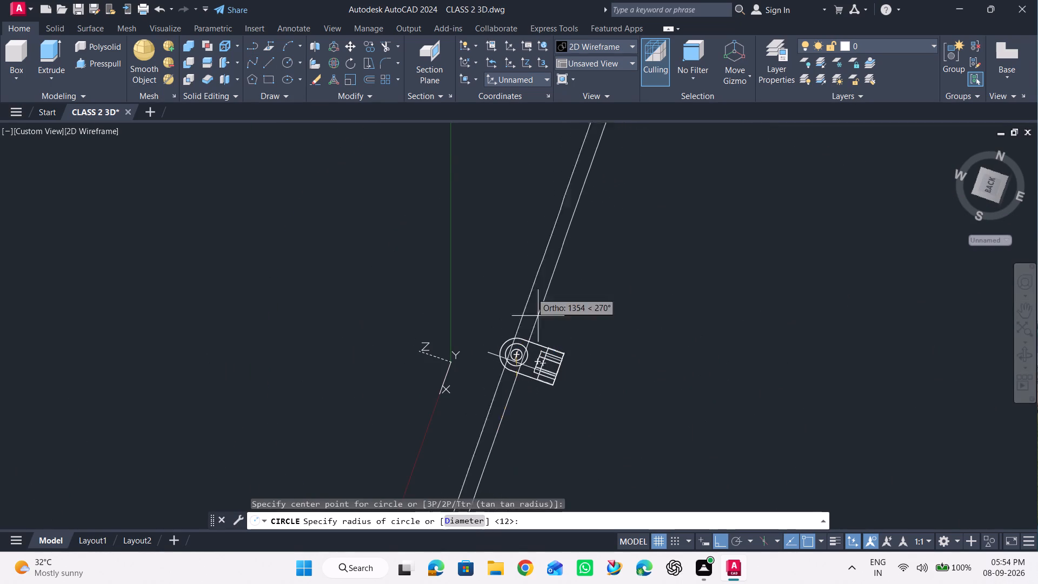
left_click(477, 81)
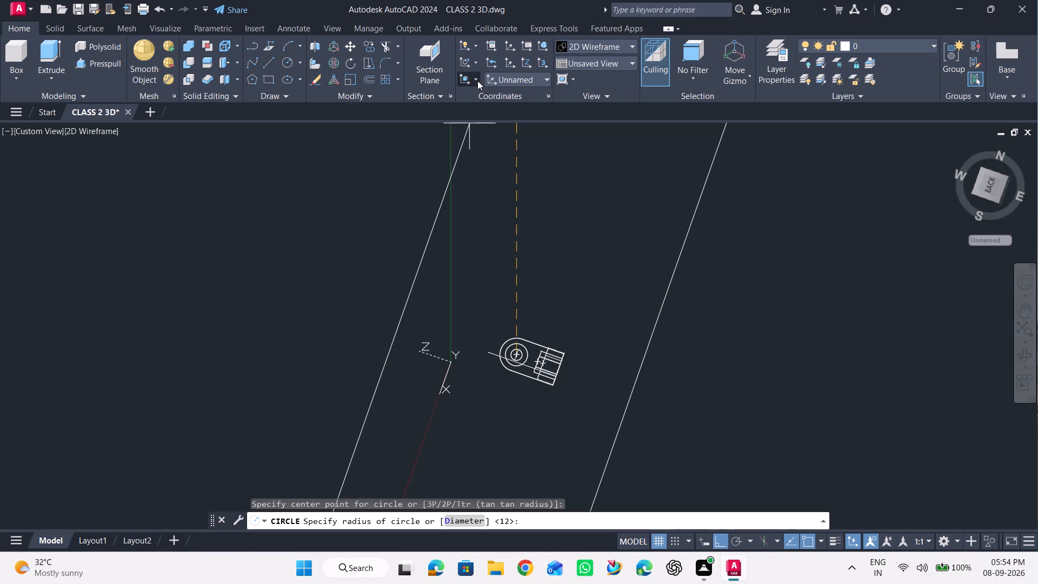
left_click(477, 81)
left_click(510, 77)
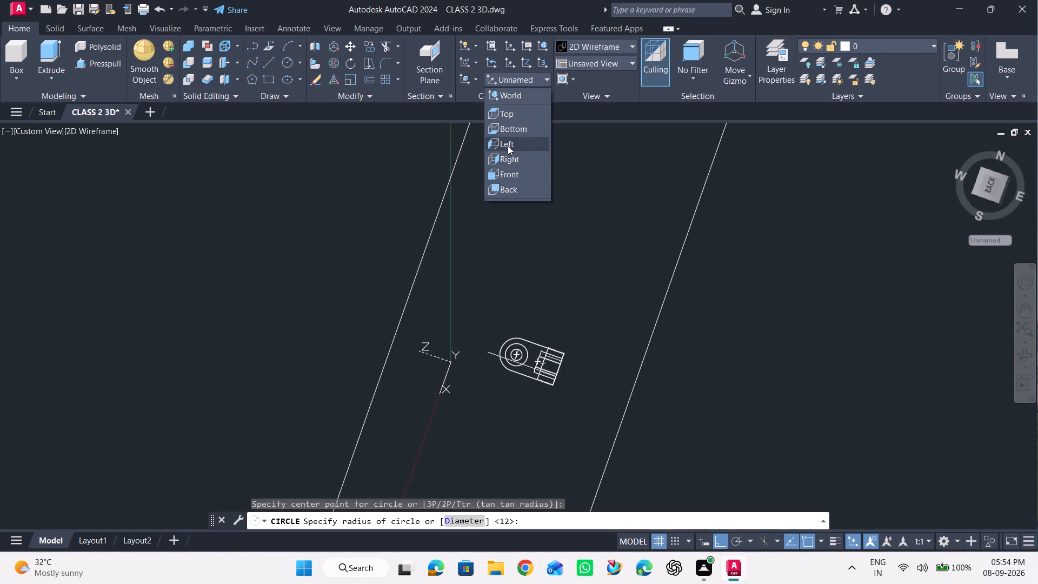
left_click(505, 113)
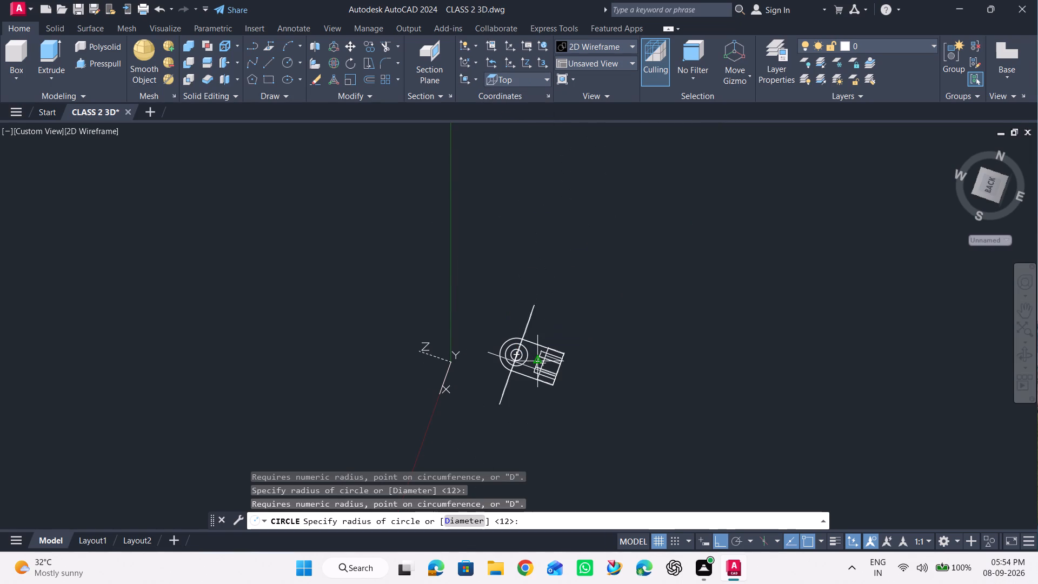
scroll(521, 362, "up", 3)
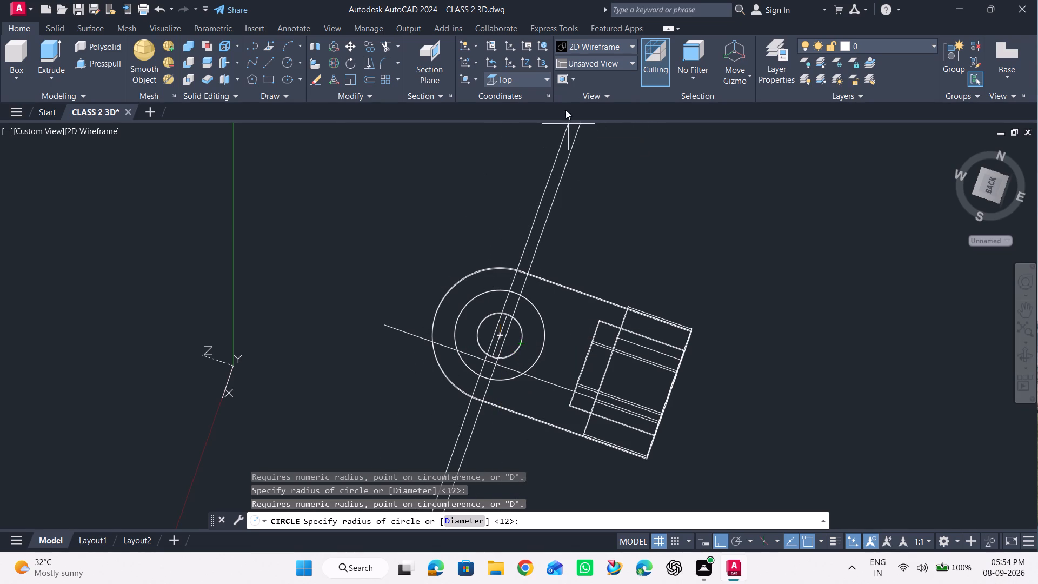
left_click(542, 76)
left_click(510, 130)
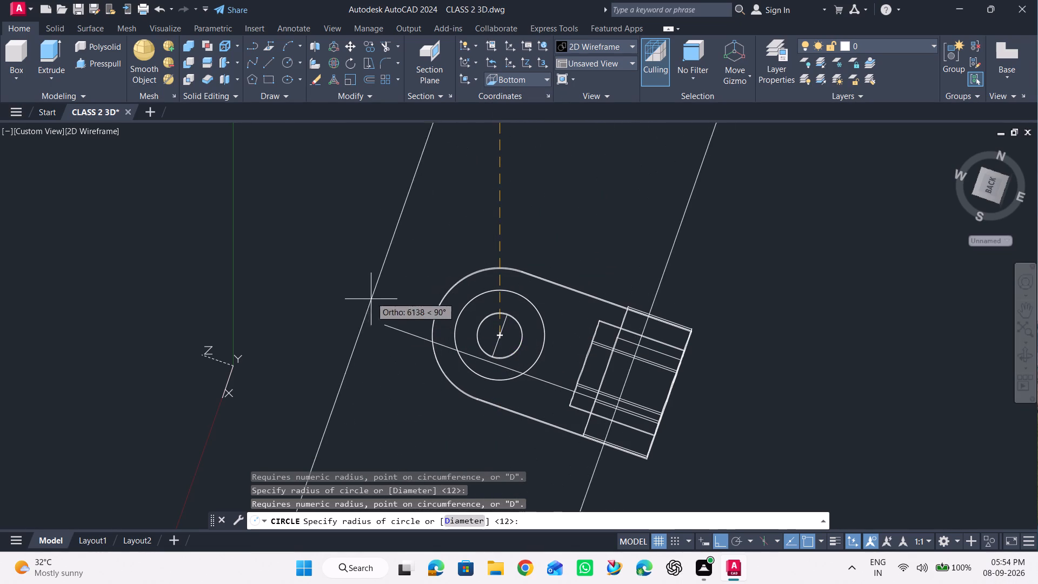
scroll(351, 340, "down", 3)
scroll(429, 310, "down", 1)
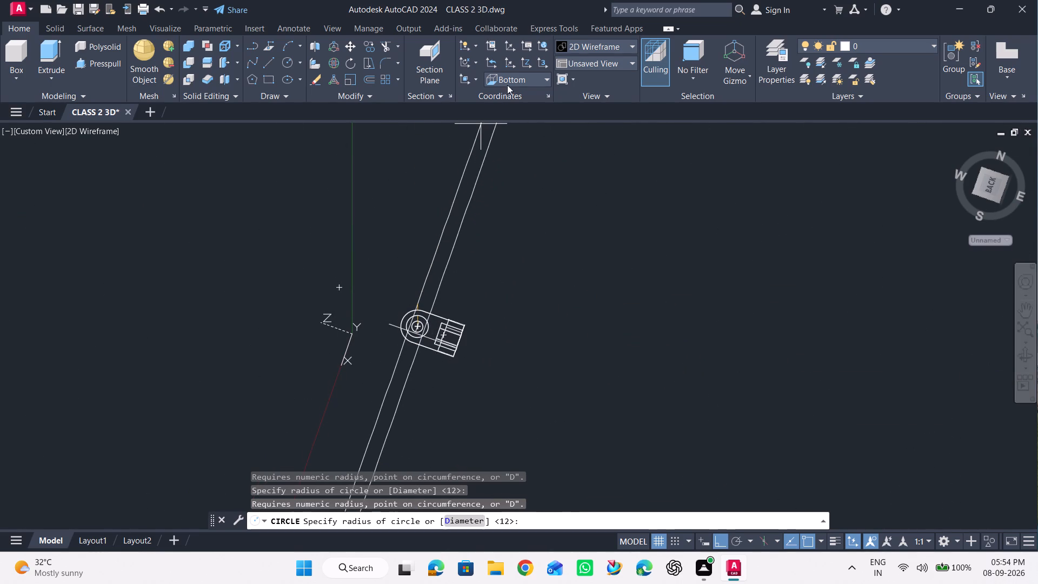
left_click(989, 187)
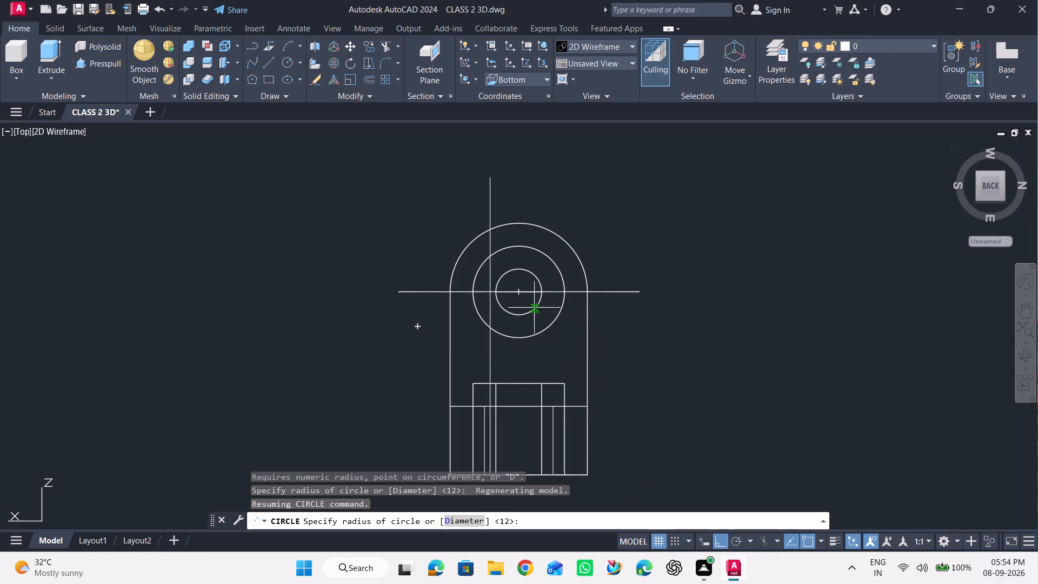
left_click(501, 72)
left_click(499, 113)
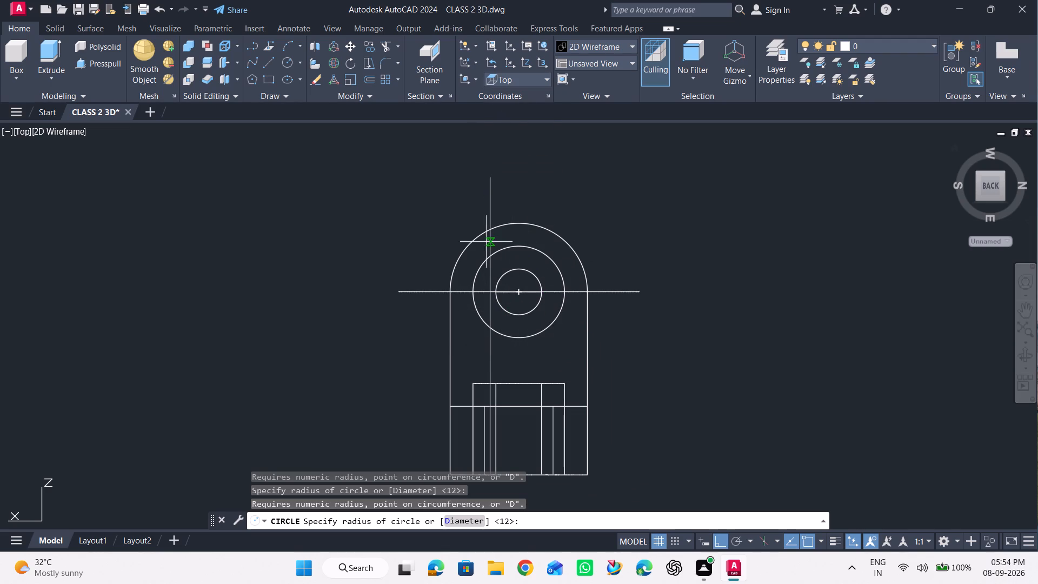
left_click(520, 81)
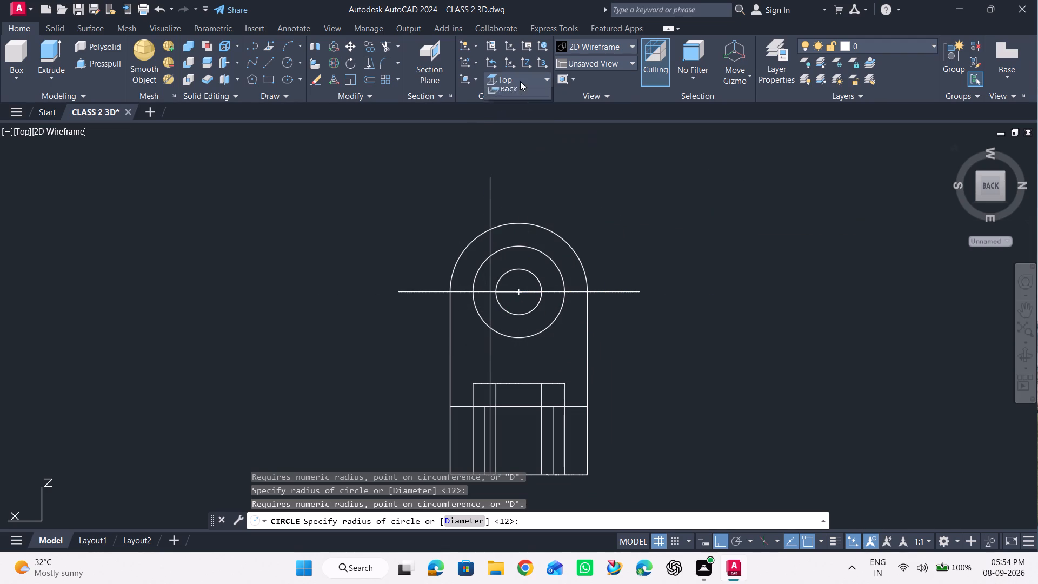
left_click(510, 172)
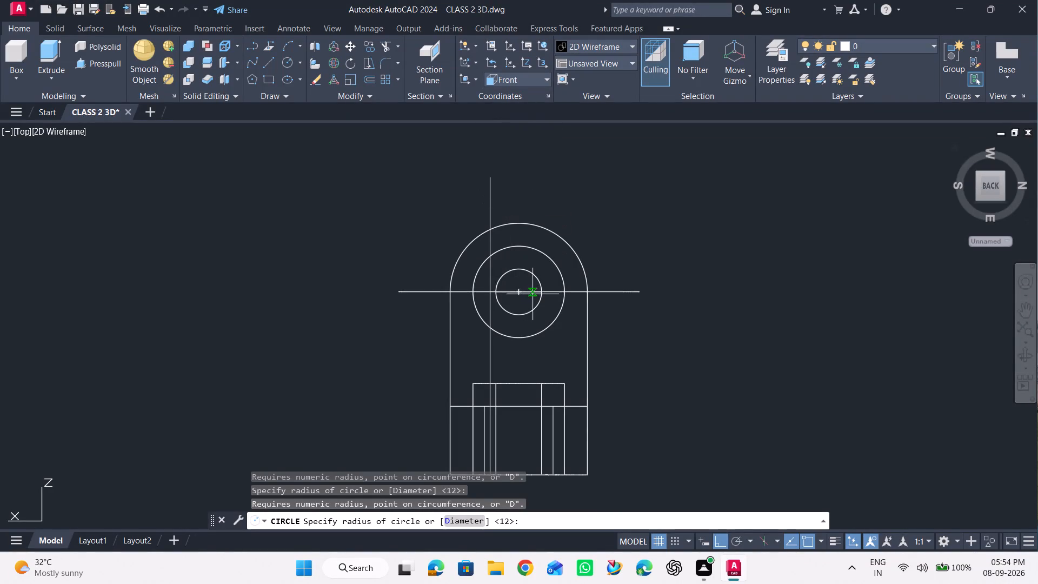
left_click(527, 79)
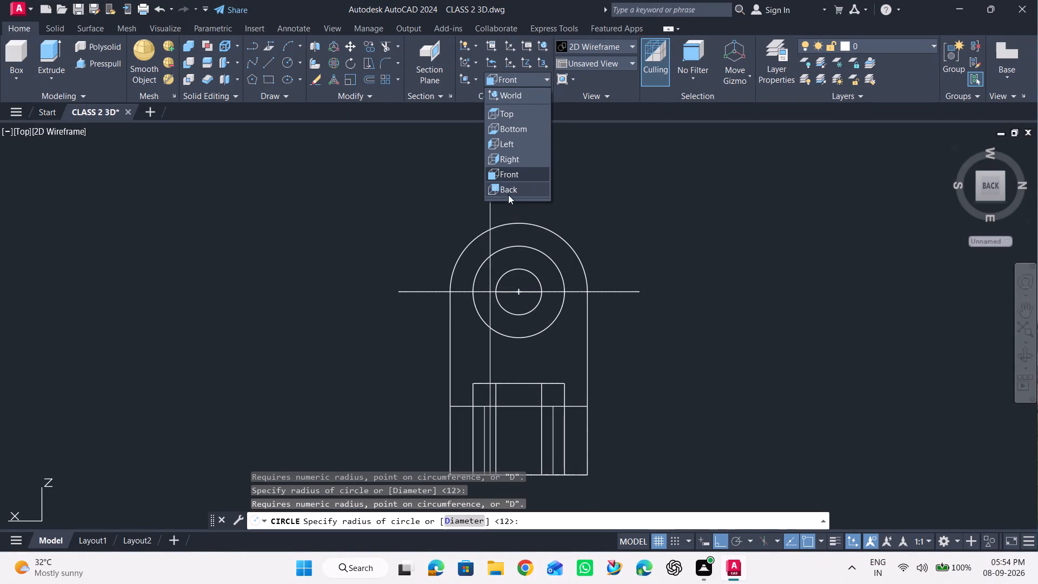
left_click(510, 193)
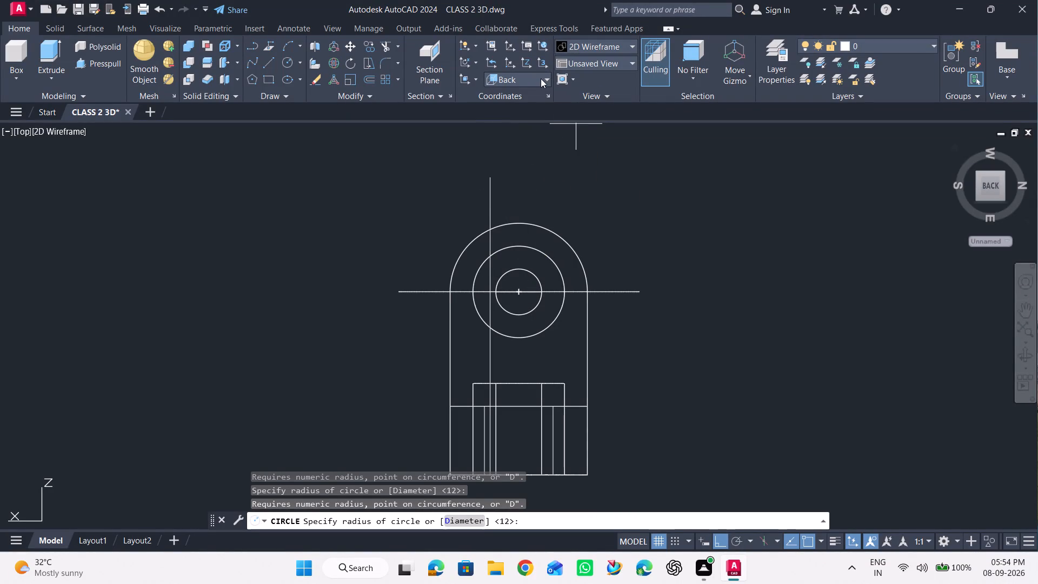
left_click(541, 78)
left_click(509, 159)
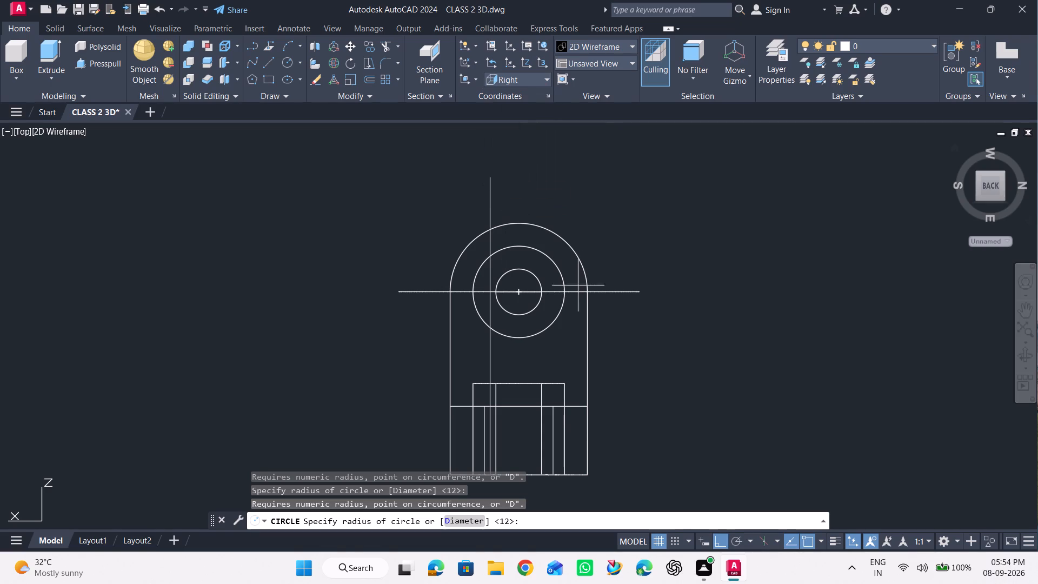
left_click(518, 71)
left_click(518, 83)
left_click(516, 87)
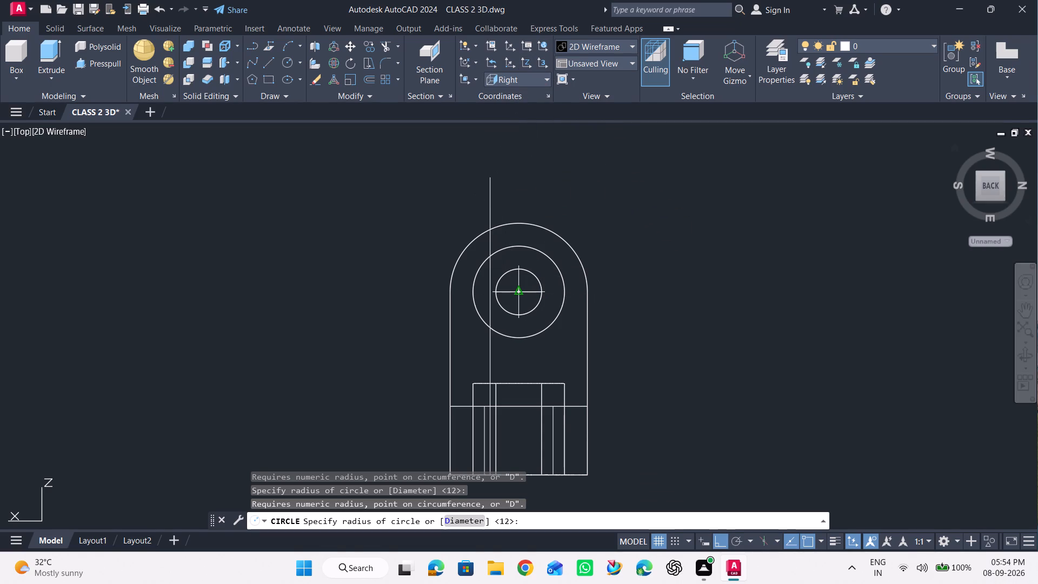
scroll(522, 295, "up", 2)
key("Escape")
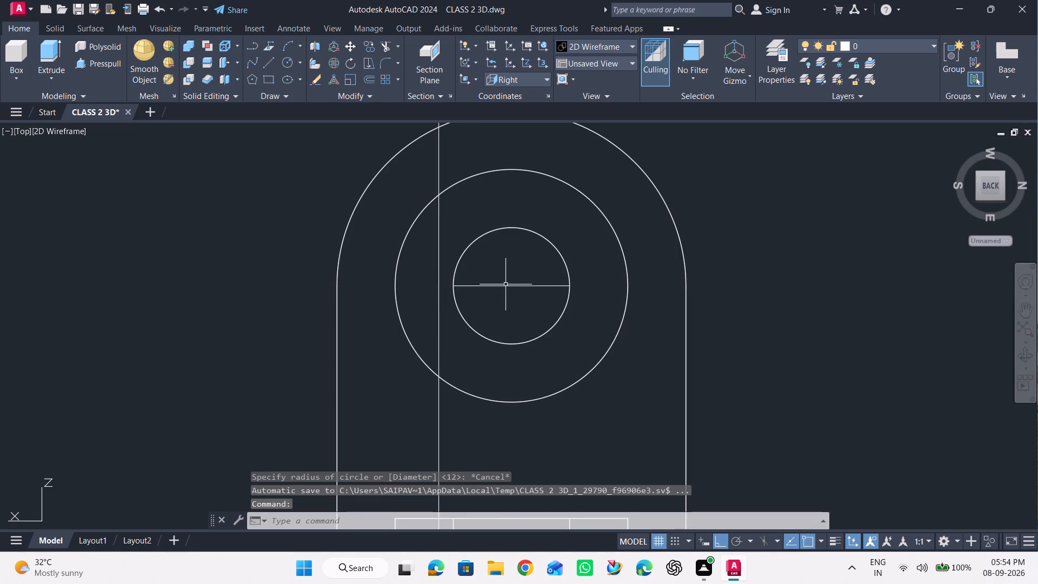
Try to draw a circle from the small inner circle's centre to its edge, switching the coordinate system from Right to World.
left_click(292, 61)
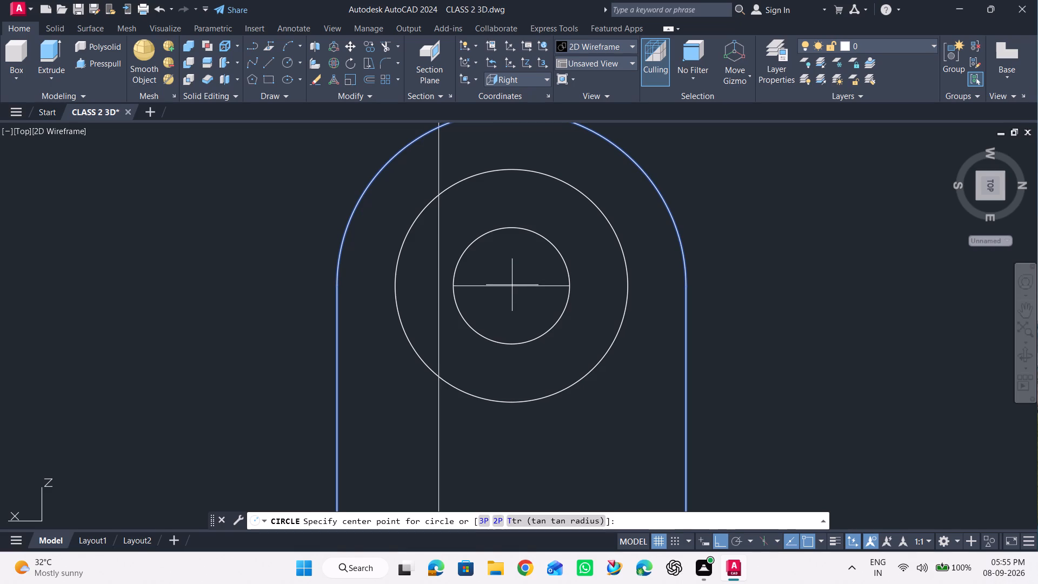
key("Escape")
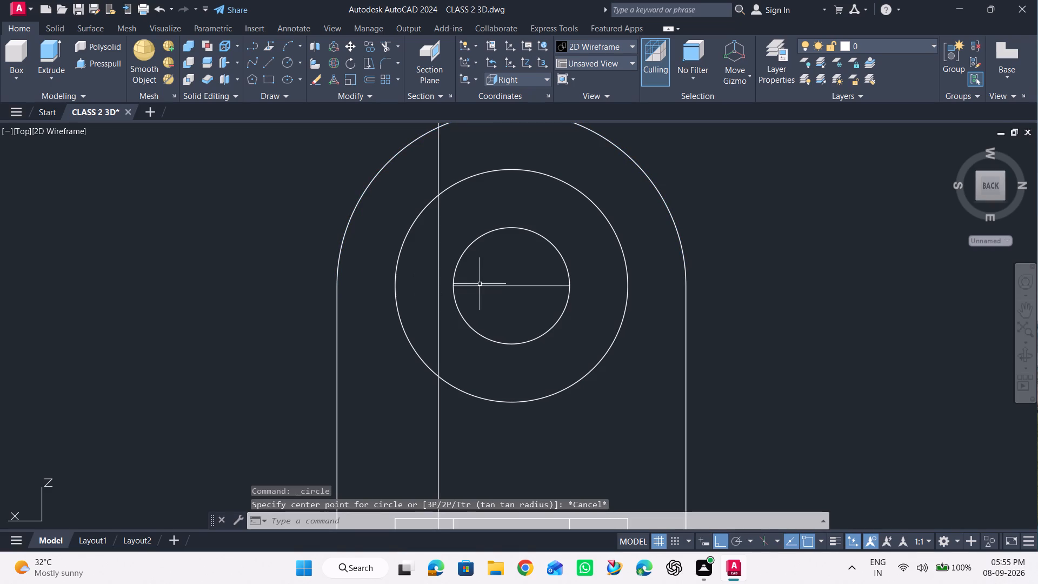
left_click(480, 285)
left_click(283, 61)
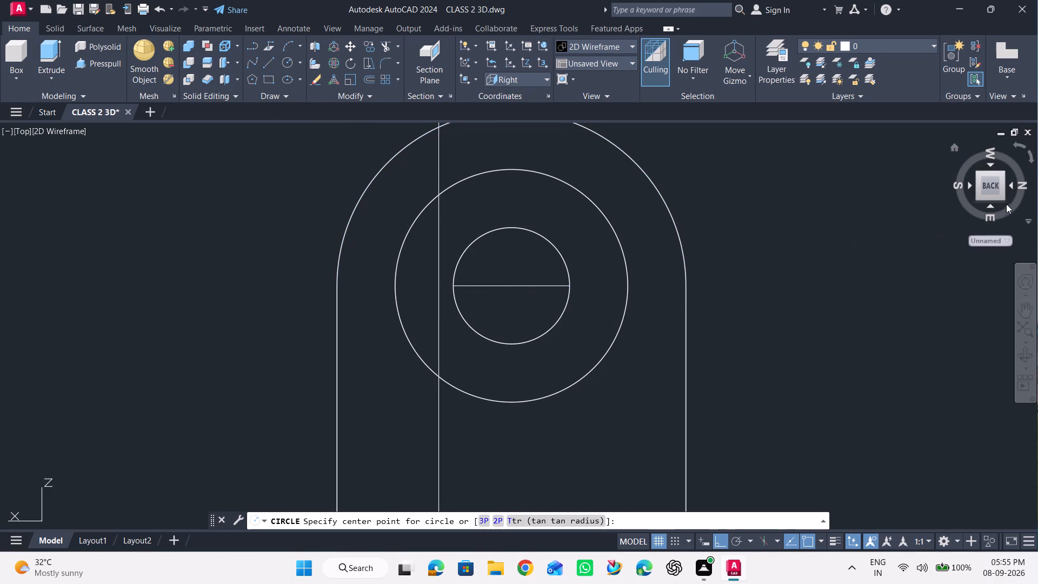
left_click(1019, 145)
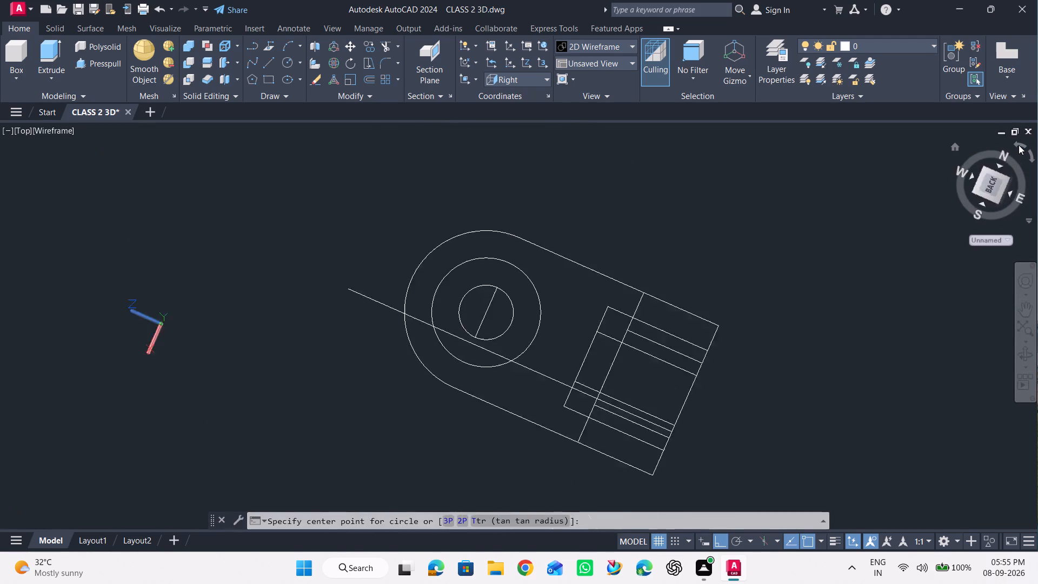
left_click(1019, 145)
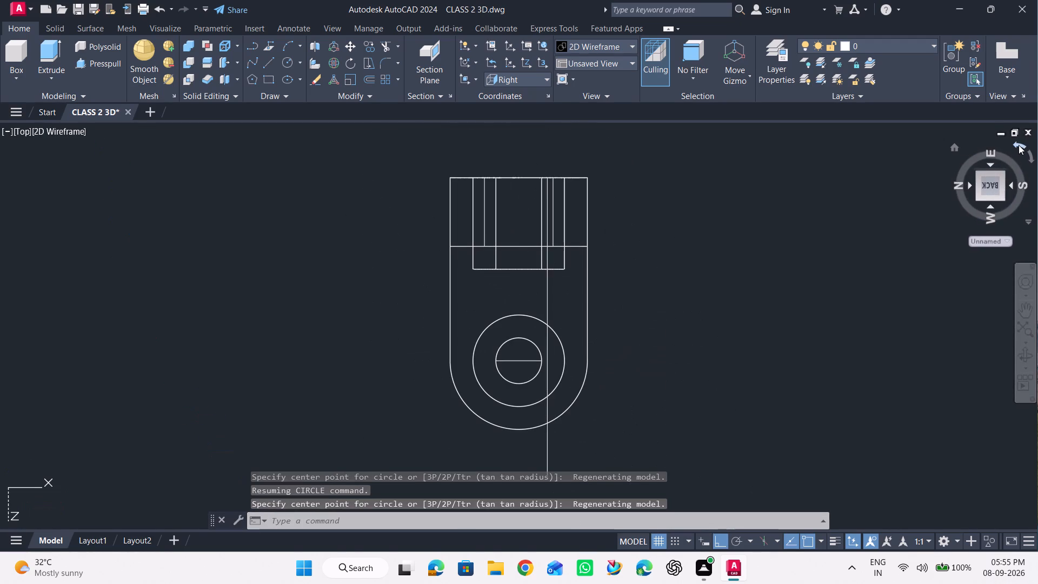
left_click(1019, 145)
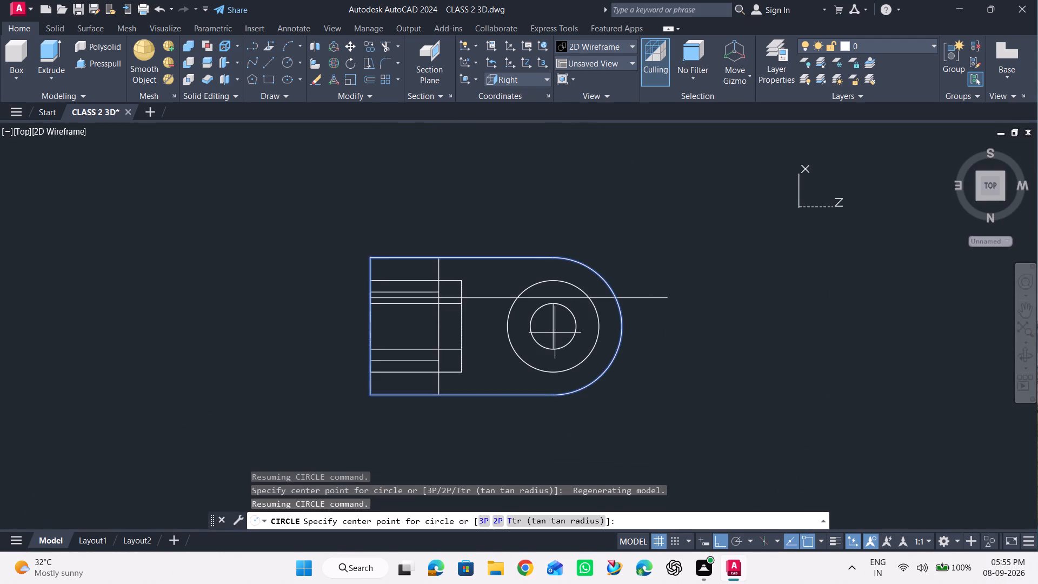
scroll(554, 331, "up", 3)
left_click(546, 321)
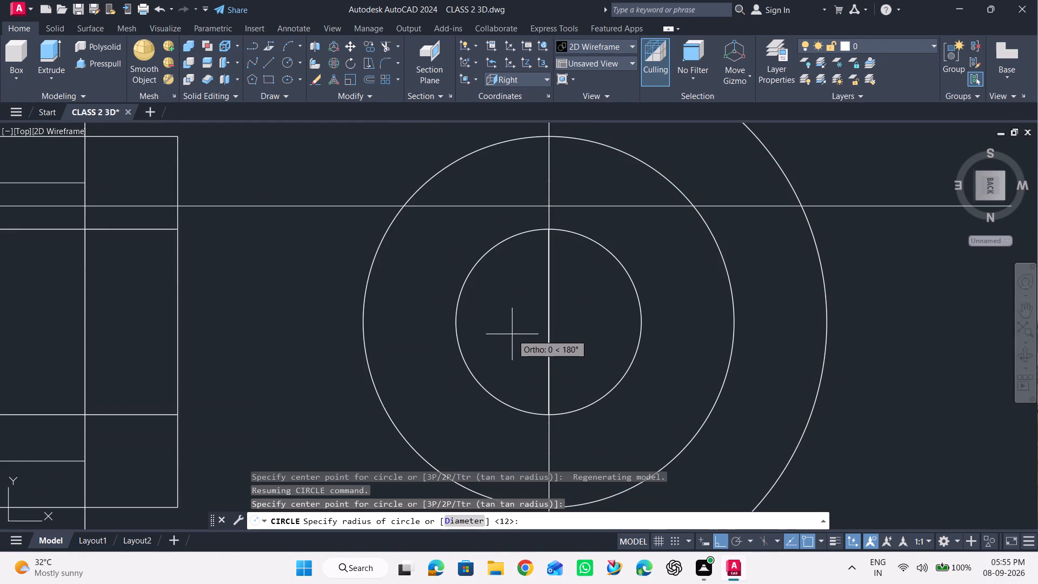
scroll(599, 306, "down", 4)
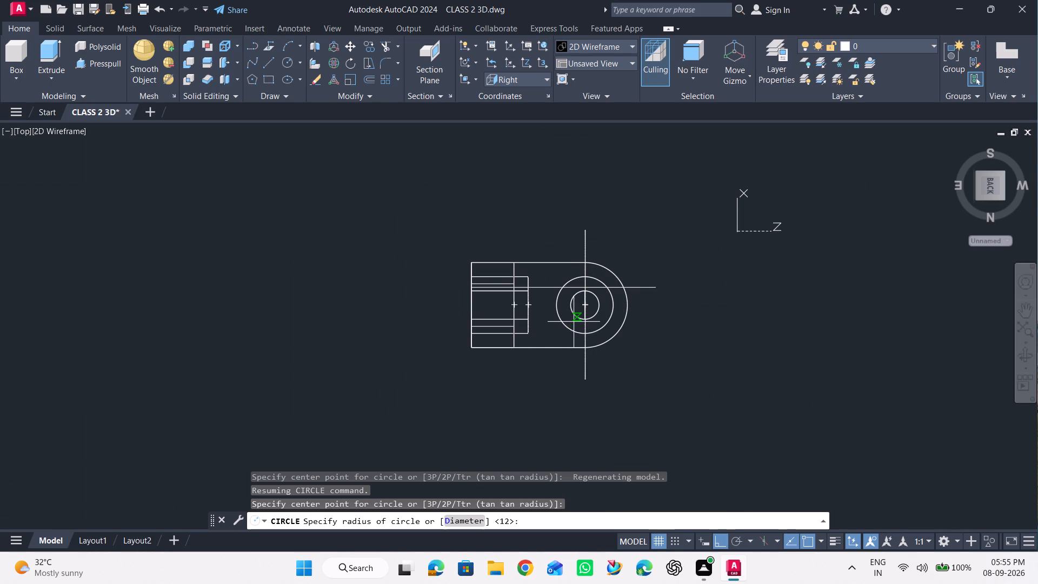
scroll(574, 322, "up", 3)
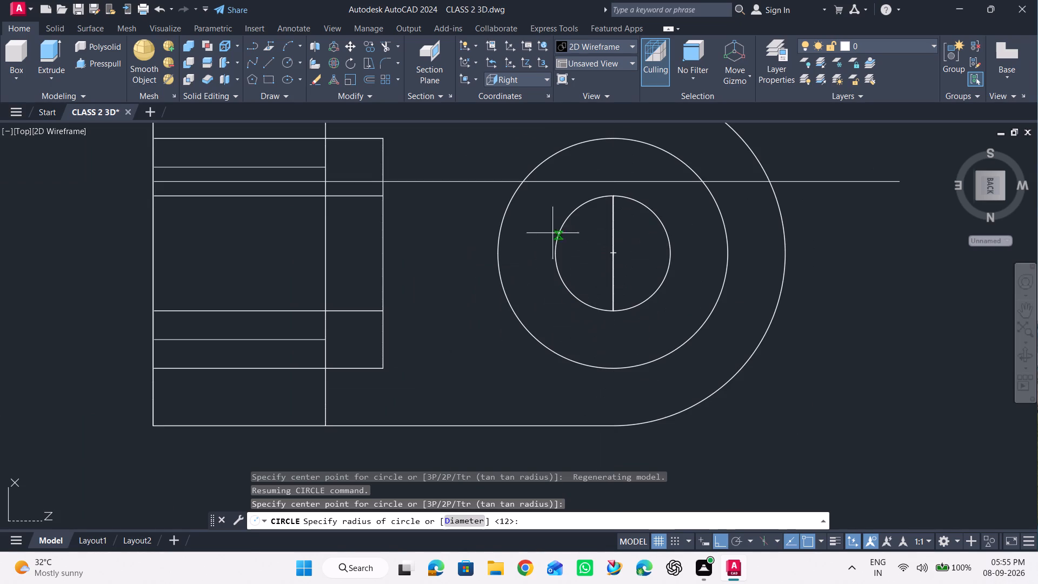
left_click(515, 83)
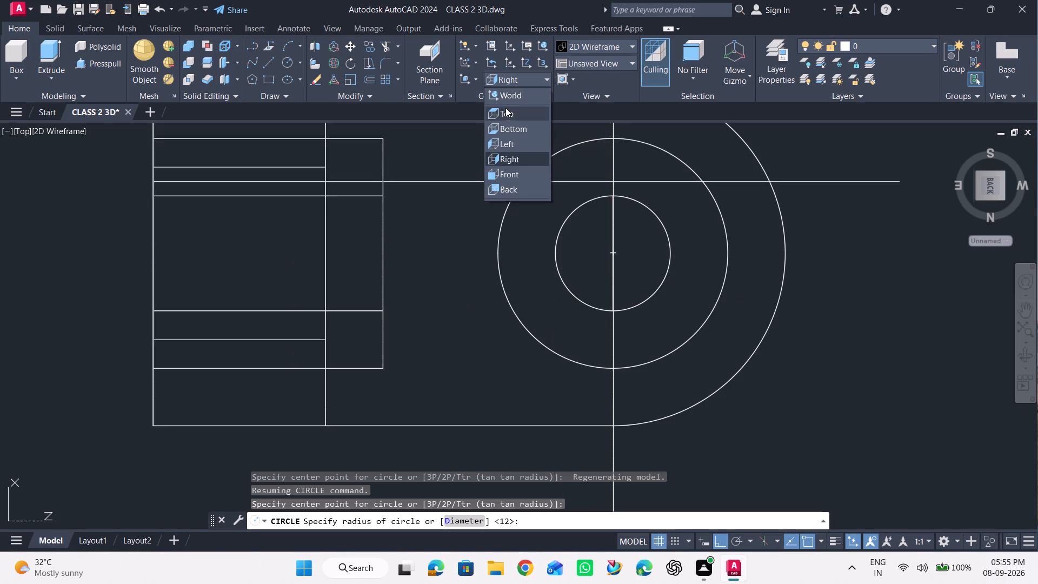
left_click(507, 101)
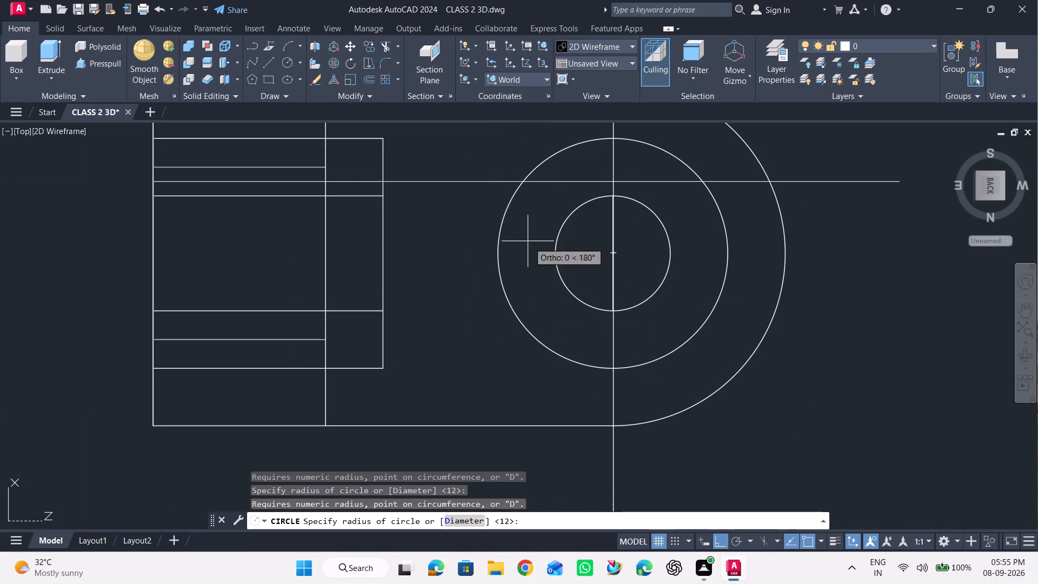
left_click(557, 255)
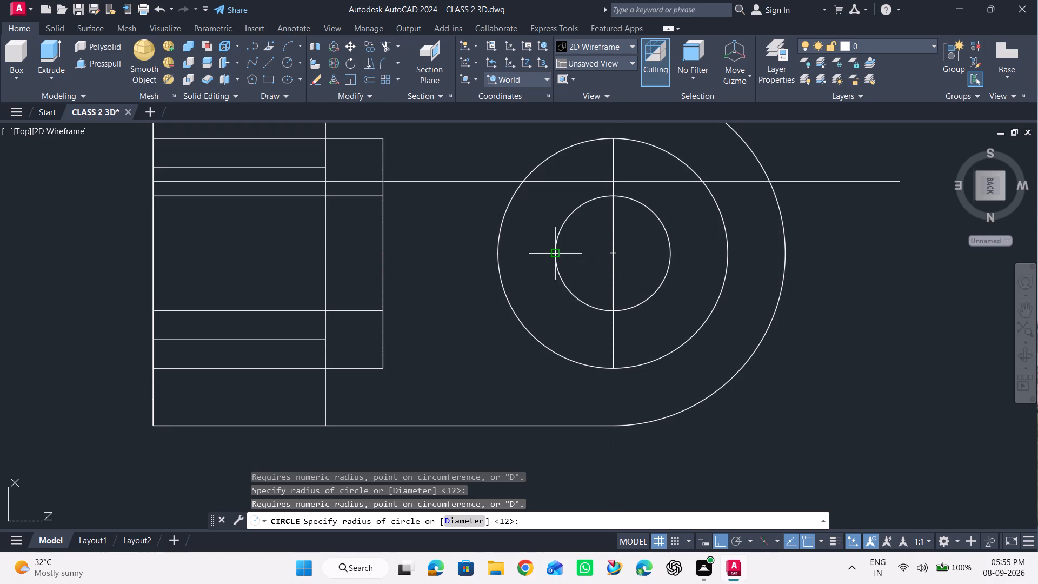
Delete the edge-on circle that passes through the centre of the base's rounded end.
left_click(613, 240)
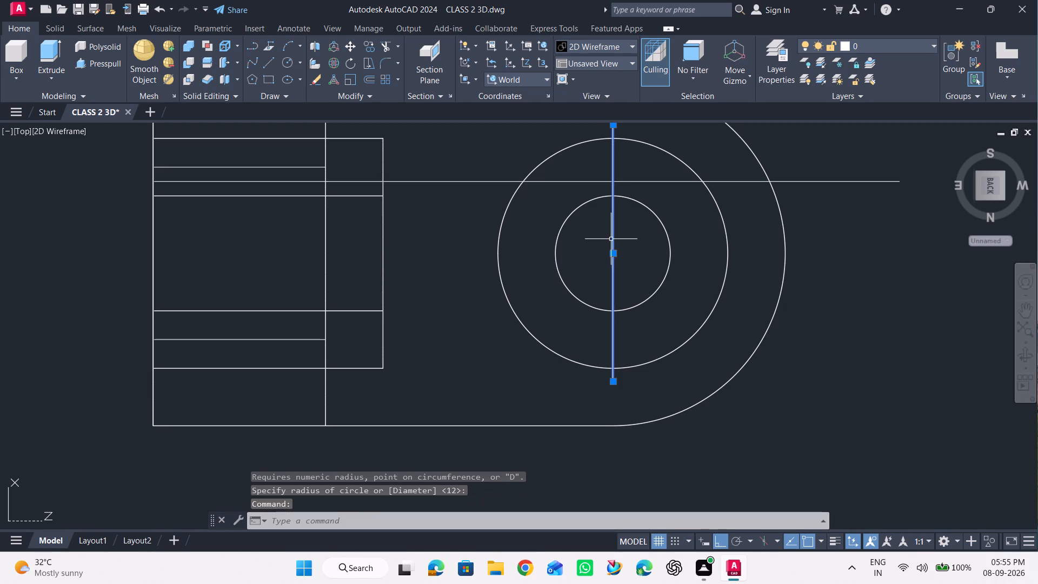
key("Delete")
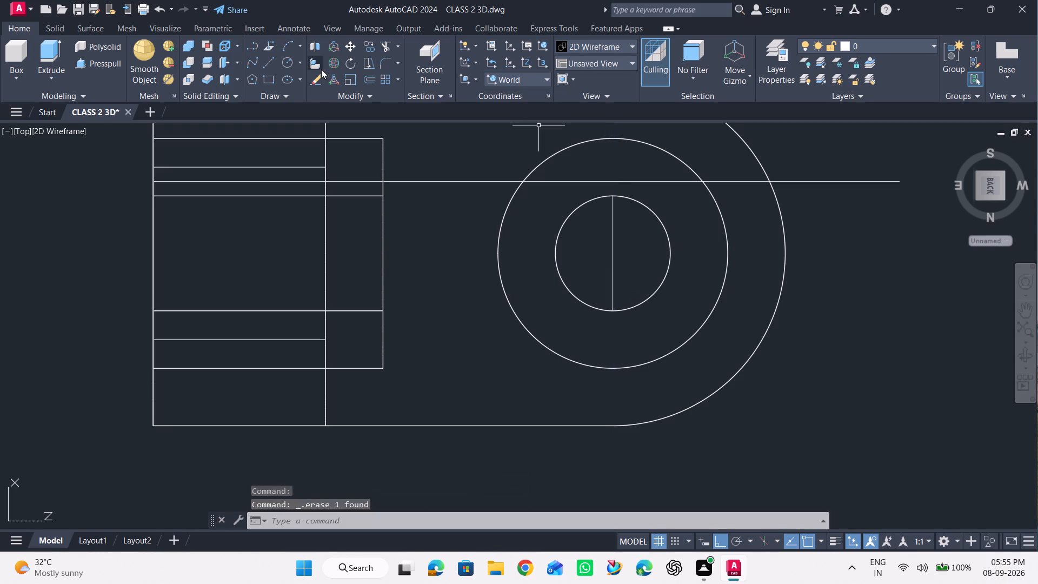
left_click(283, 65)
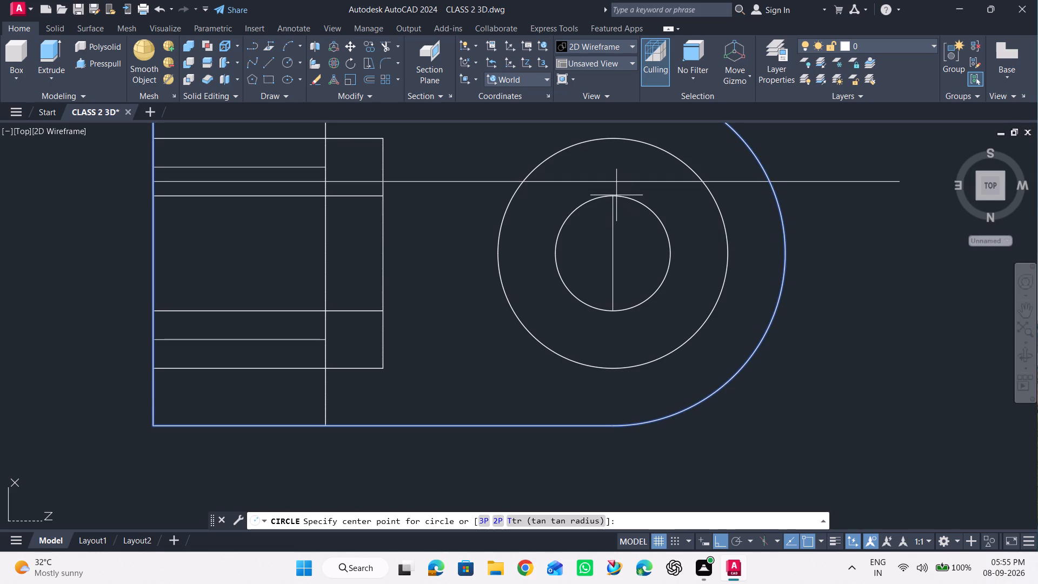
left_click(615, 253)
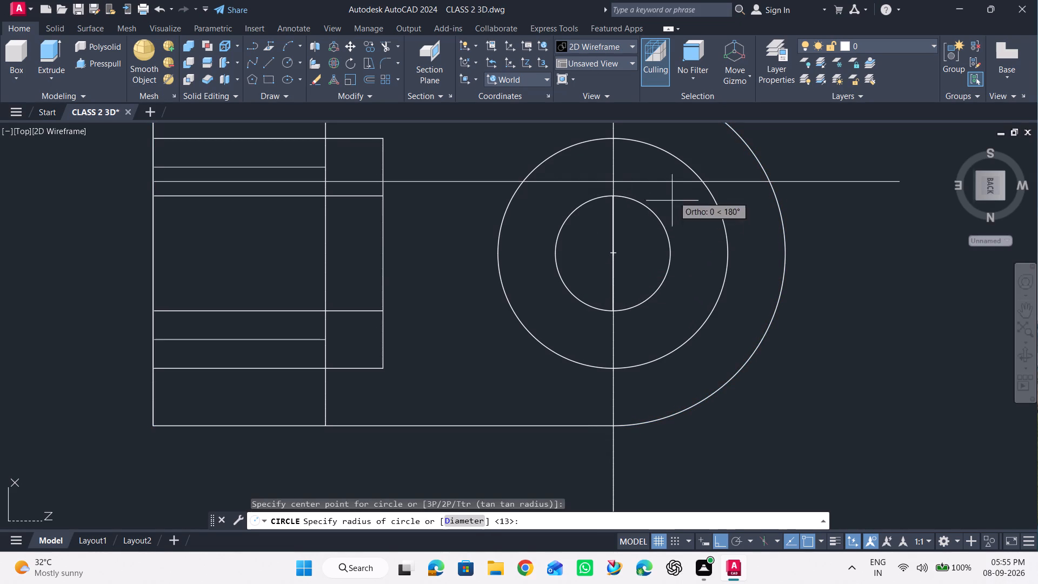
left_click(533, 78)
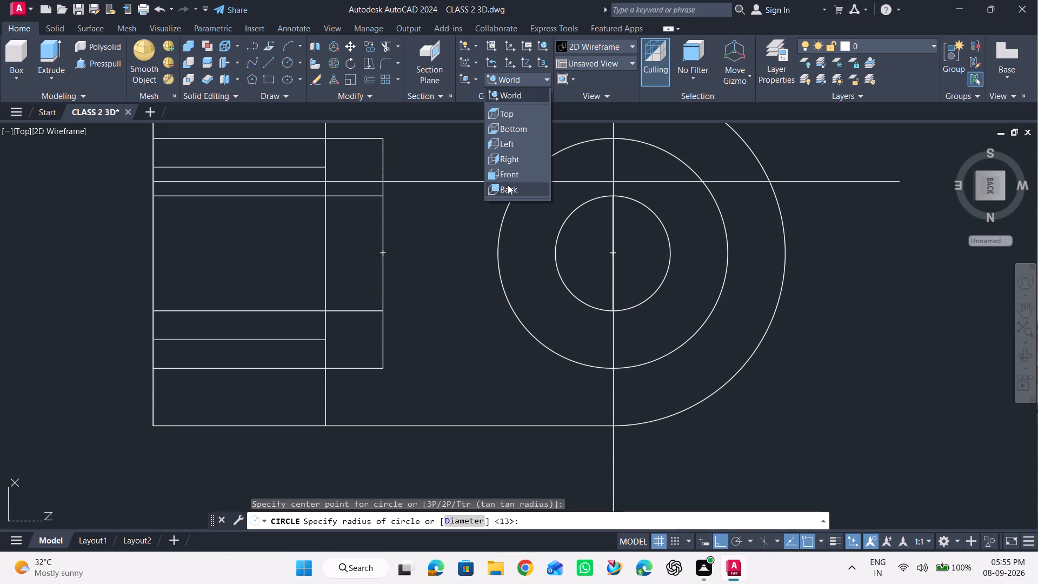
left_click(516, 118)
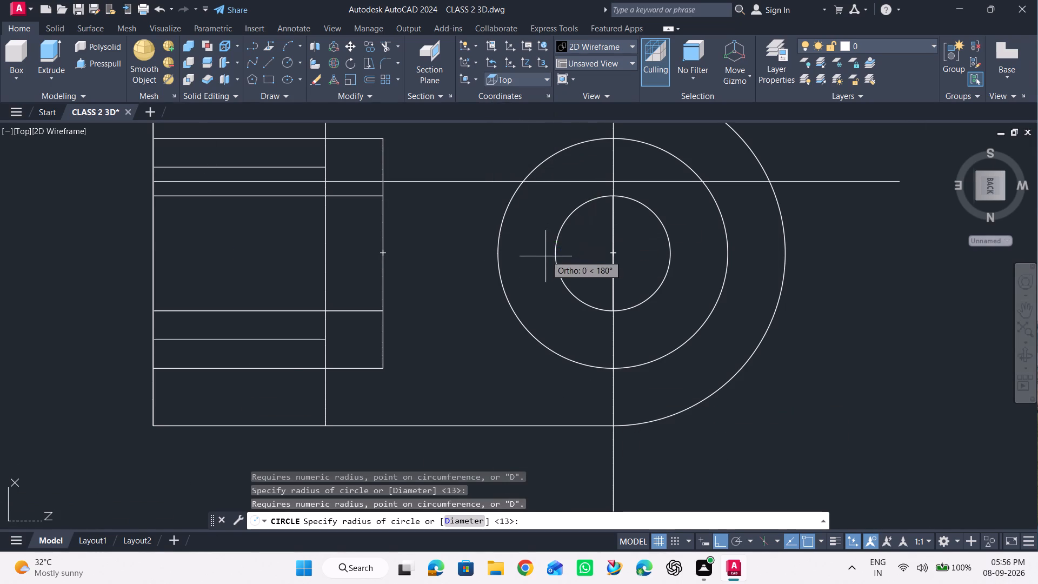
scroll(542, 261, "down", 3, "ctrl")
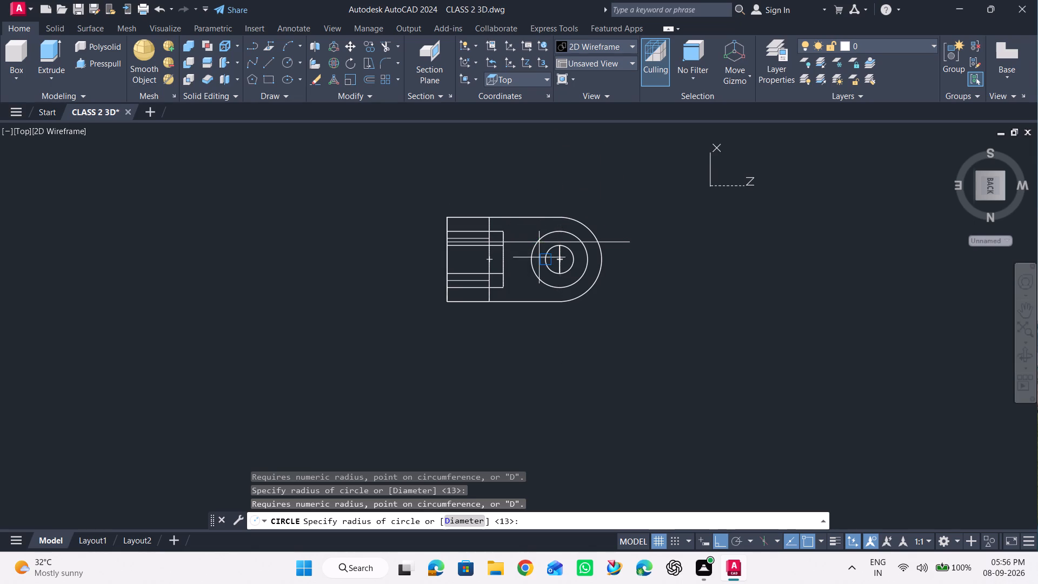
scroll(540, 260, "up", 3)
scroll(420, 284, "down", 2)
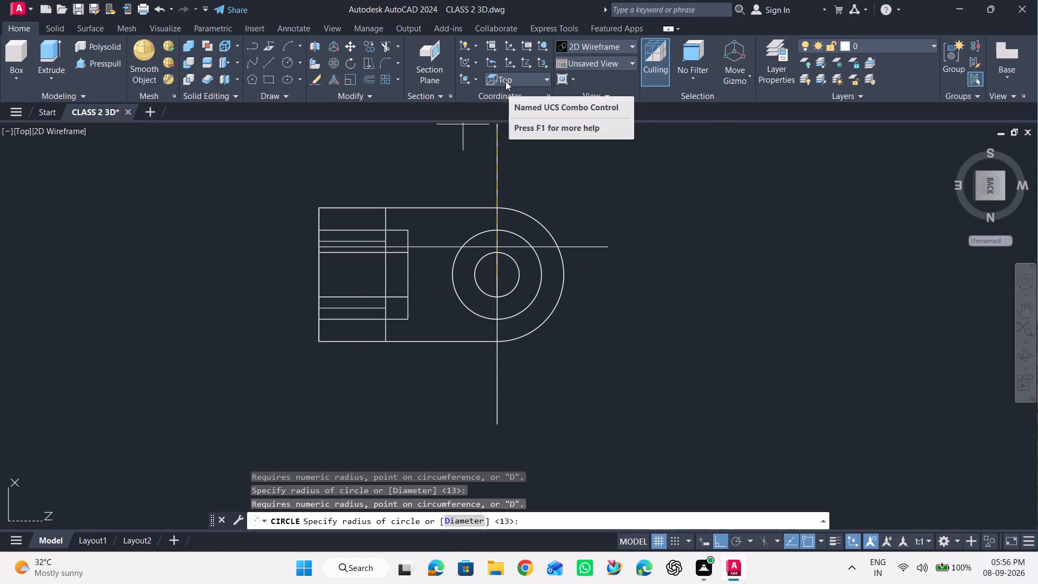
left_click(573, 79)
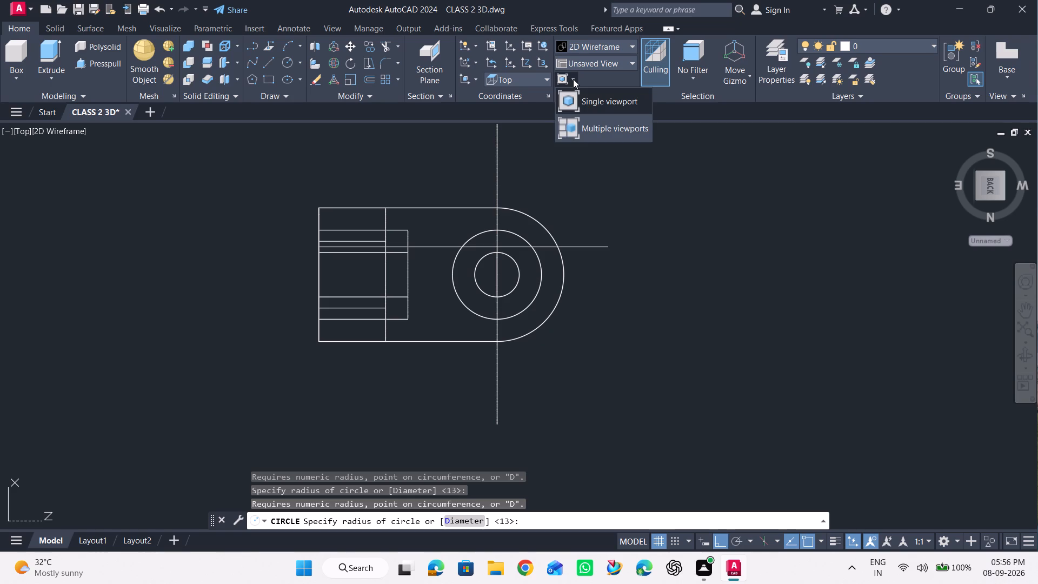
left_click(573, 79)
Align the coordinate system with the base's flat face, placing its origin near the small inner circle's centre.
left_click(477, 82)
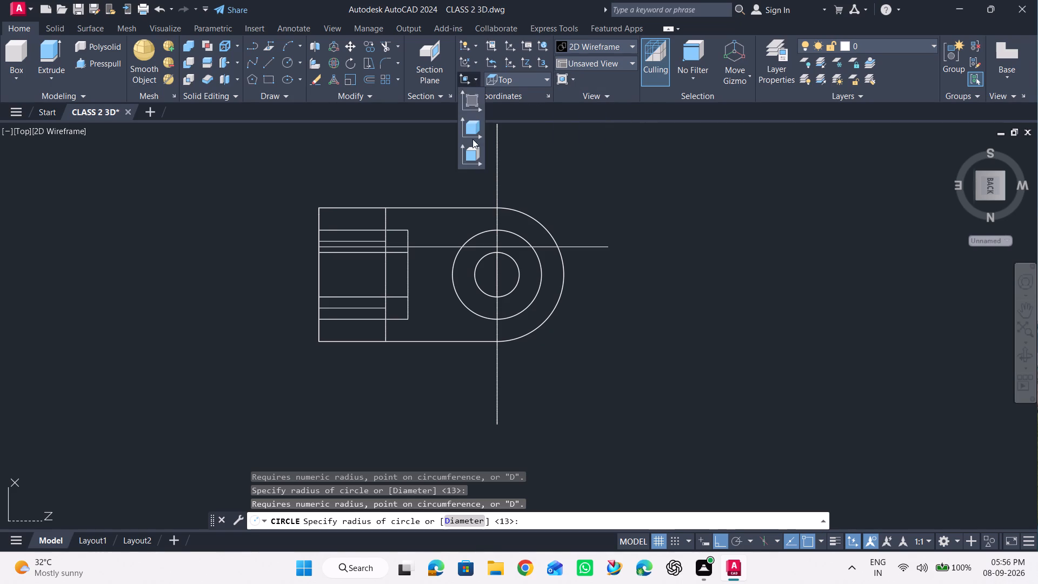
left_click(471, 151)
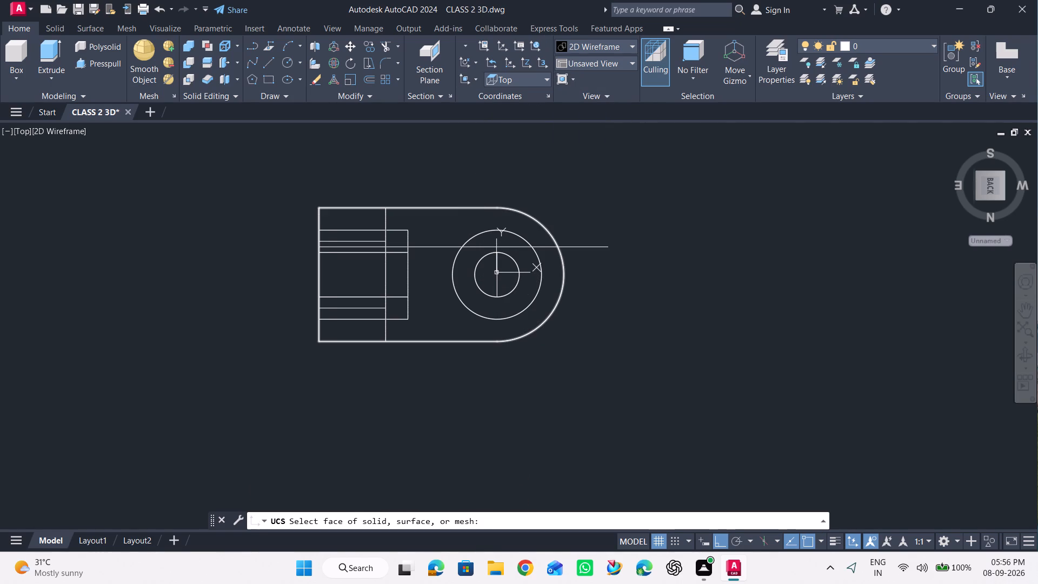
left_click(496, 273)
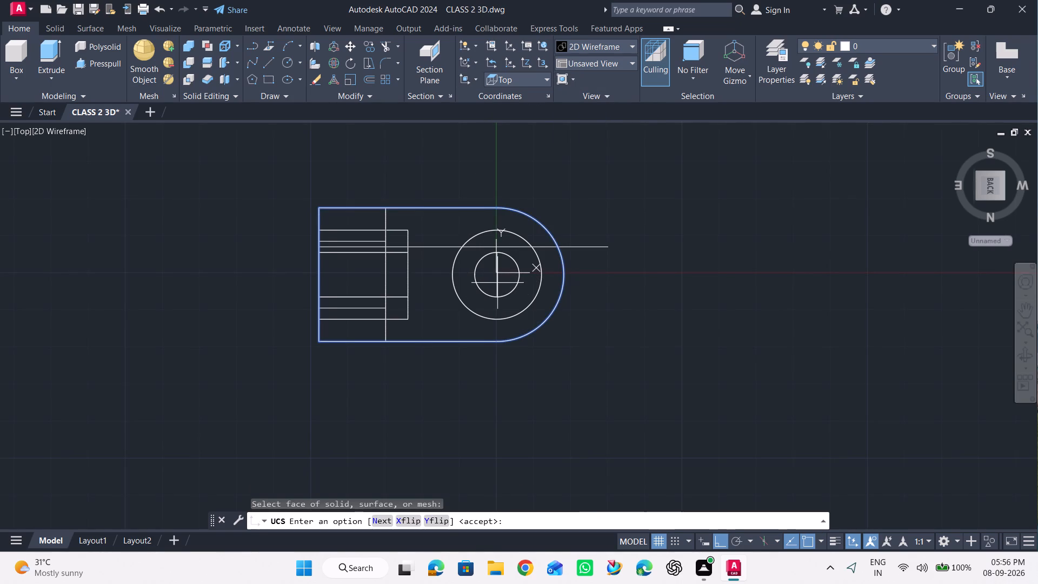
scroll(497, 283, "up", 1)
key("space")
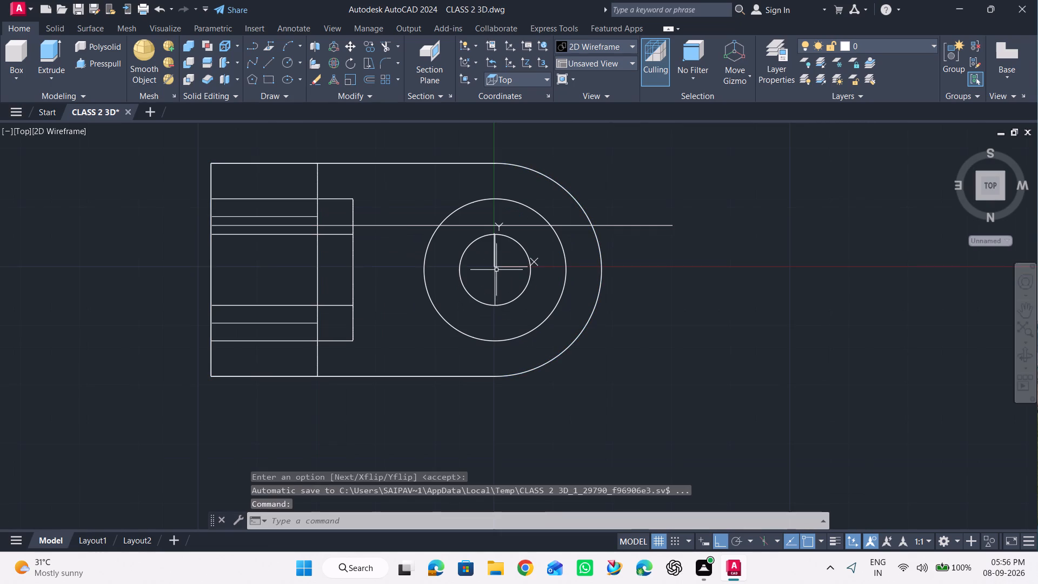
Draw a circle centred on the diameter line's midpoint, with its radius reaching the small inner circle's edge.
left_click(291, 65)
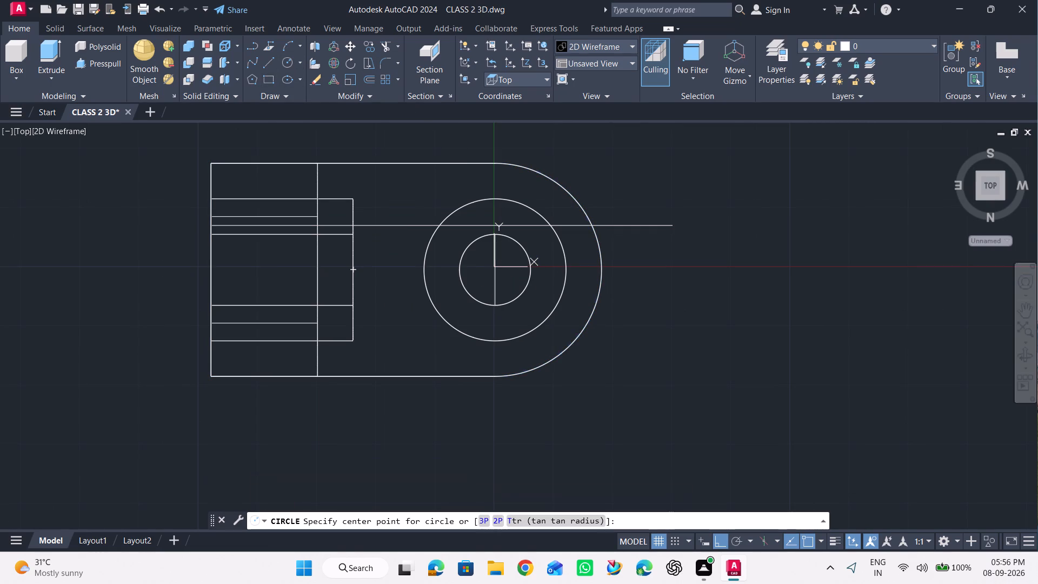
left_click(497, 269)
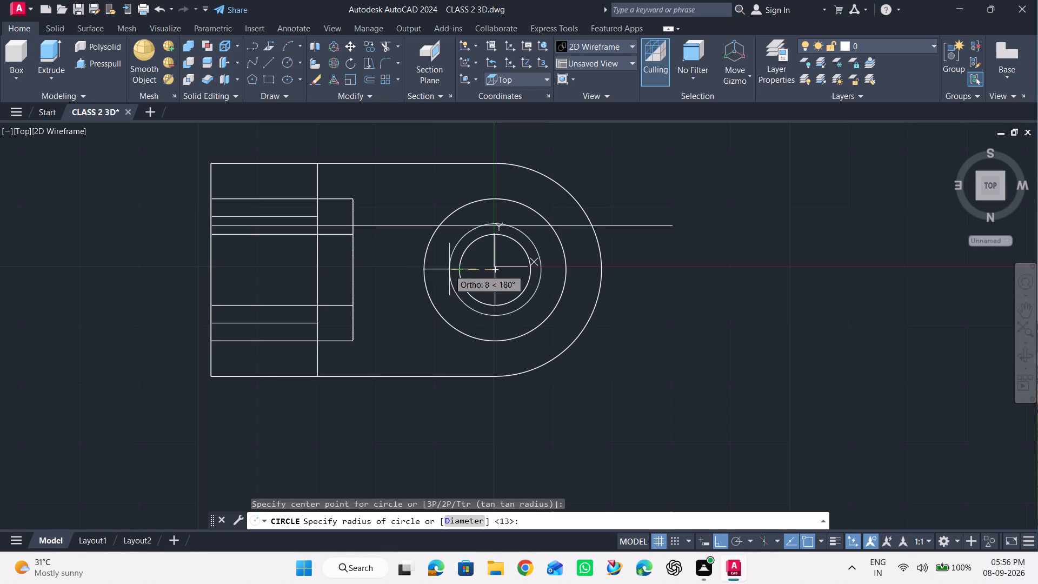
left_click(456, 269)
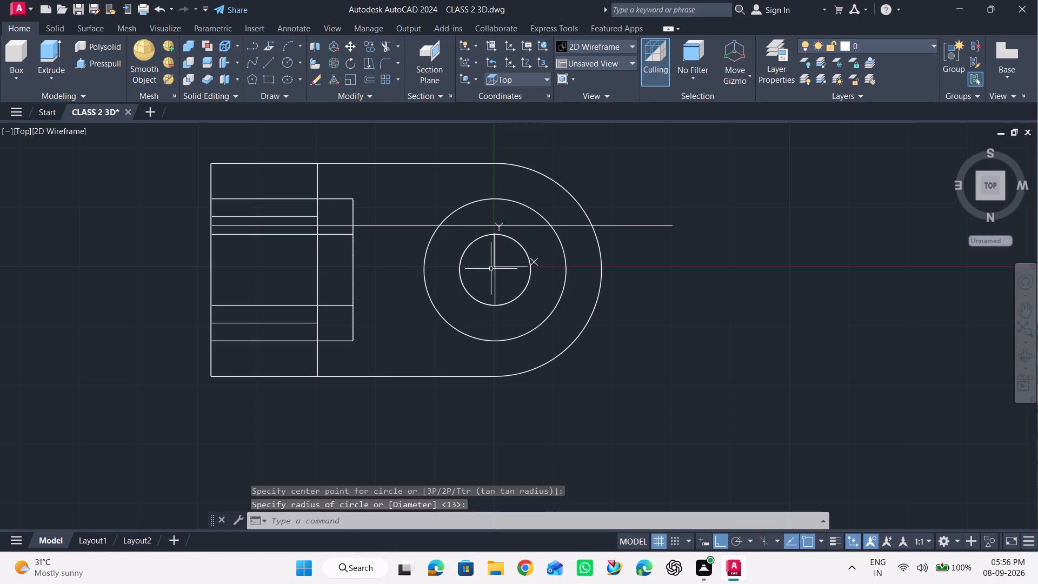
Set the coordinate system back to World.
left_click(509, 267)
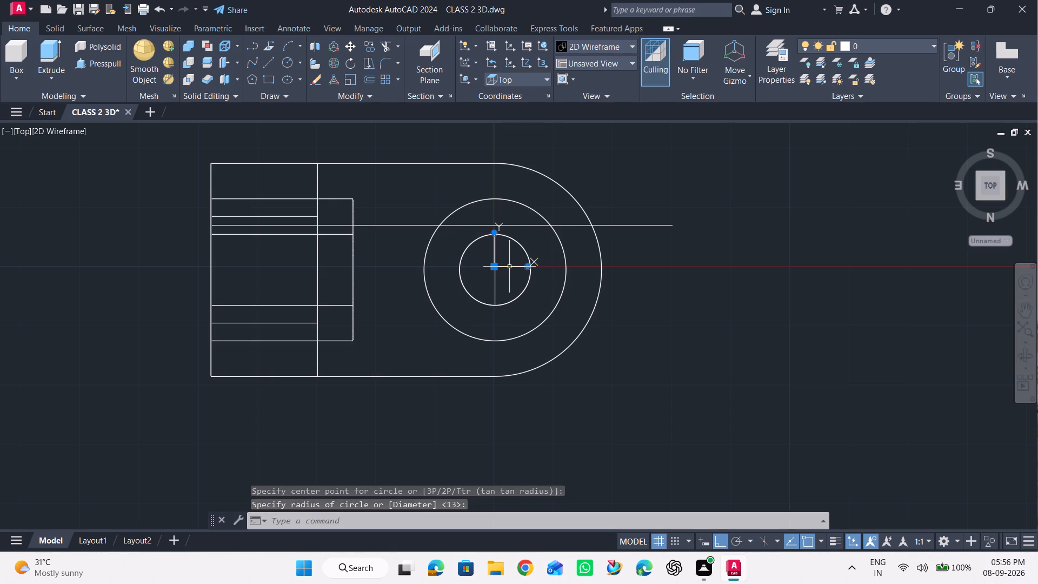
key("Delete")
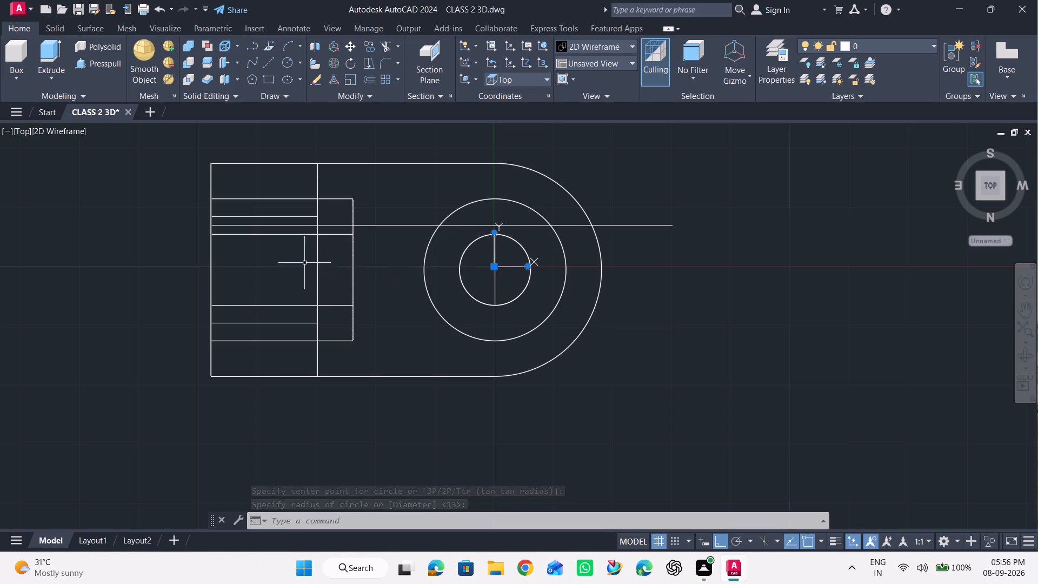
left_click(506, 79)
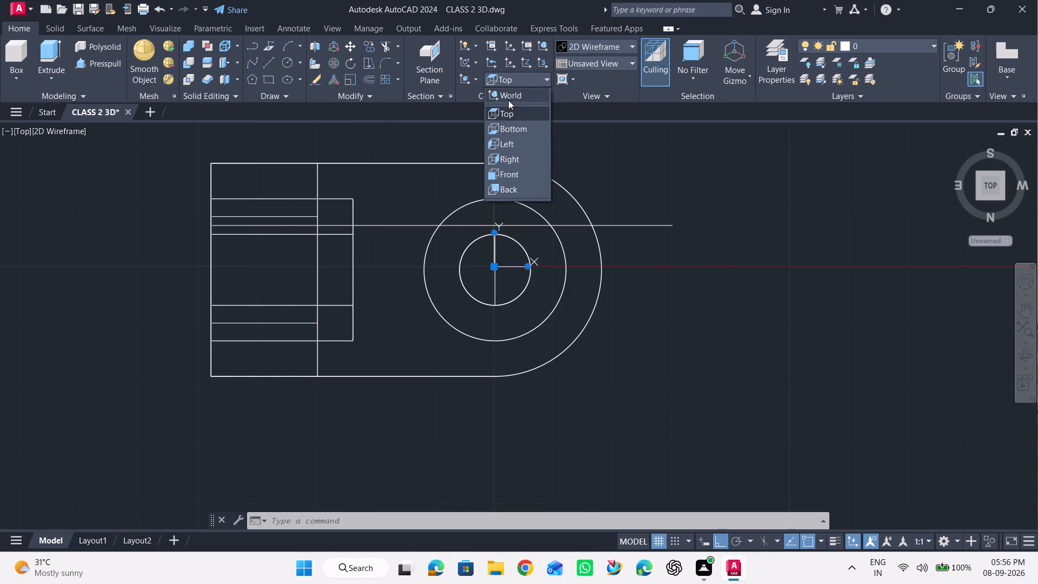
left_click(508, 100)
Move the circle at the bottom of the base's hole by its centre up to the centre of the recess-floor circle.
scroll(417, 210, "down", 1)
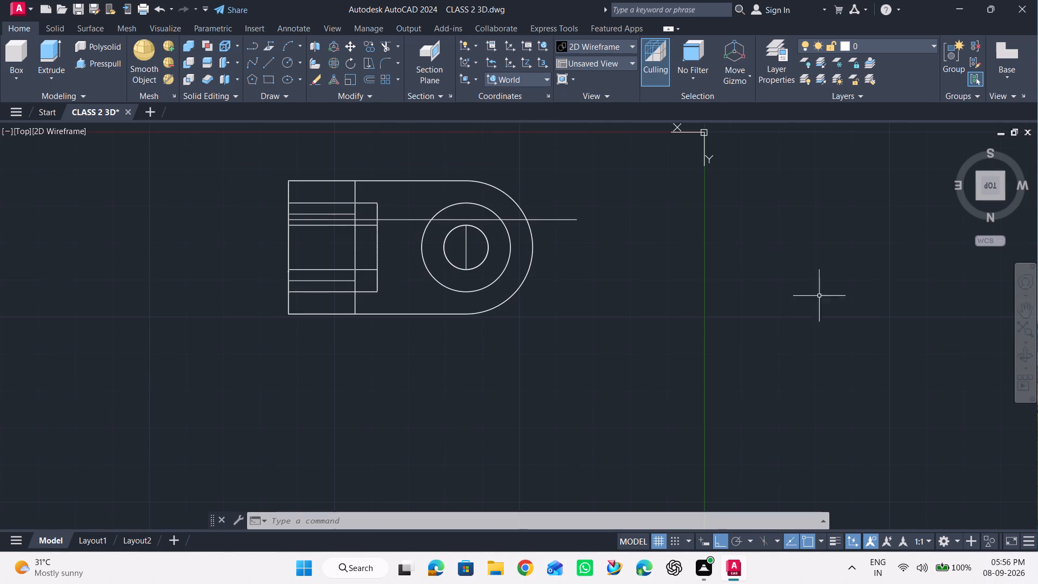
left_click(1023, 358)
left_click_drag(719, 293, 702, 195)
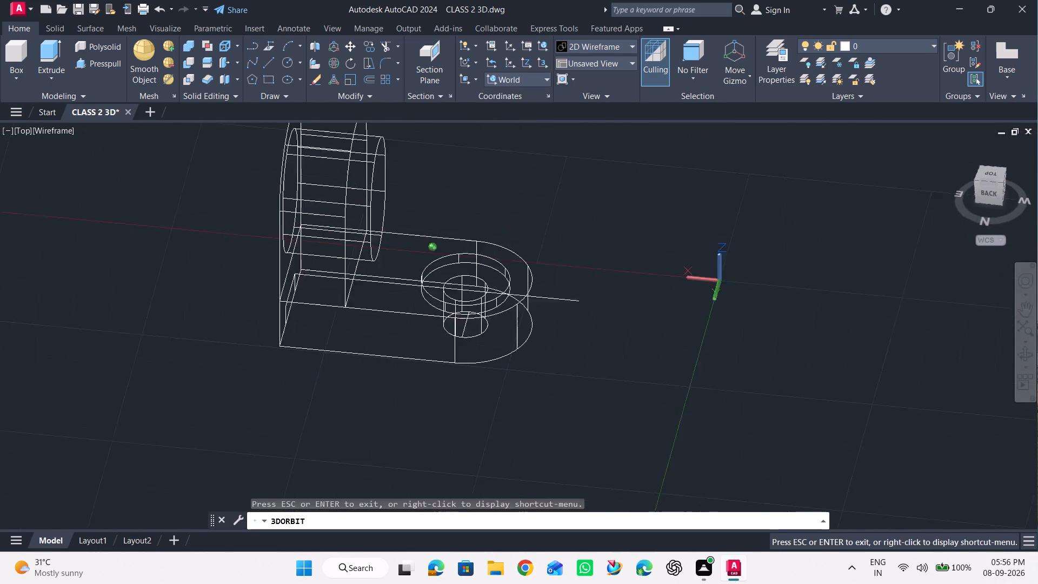
left_click_drag(702, 195, 672, 182)
key("Escape")
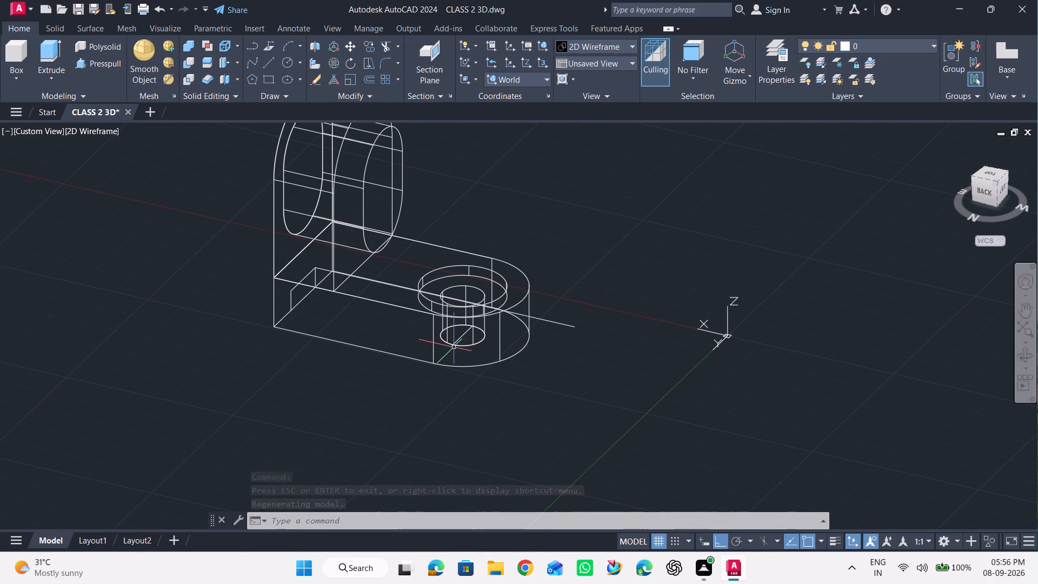
scroll(454, 347, "up", 2)
left_click(452, 341)
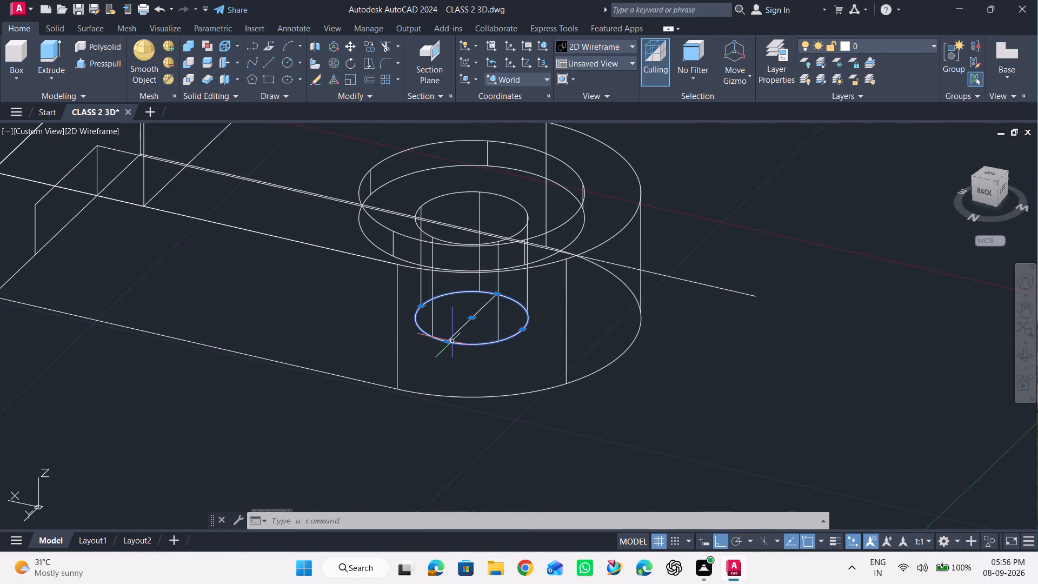
left_click(470, 318)
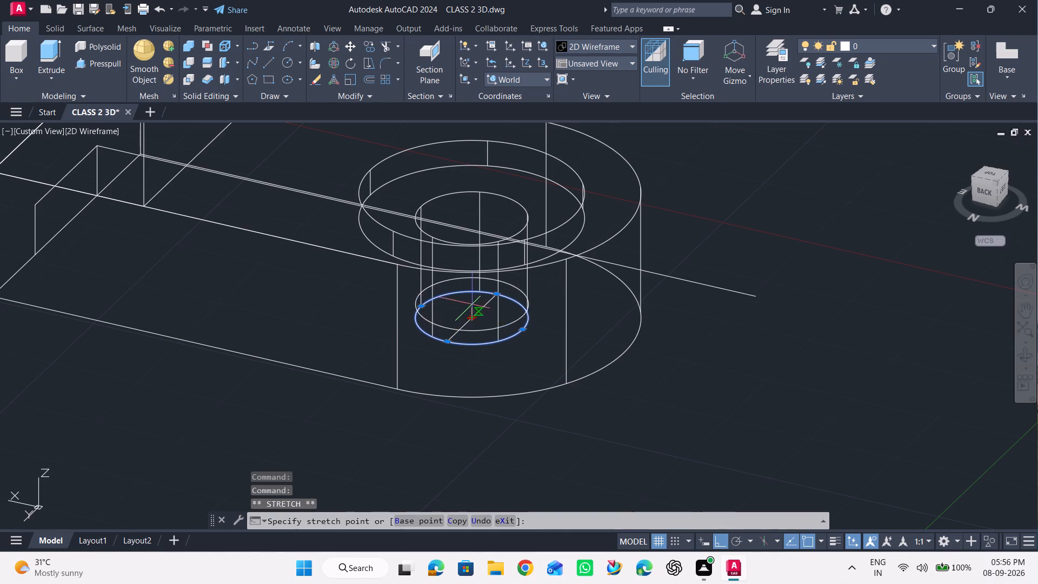
left_click(473, 219)
key("Escape")
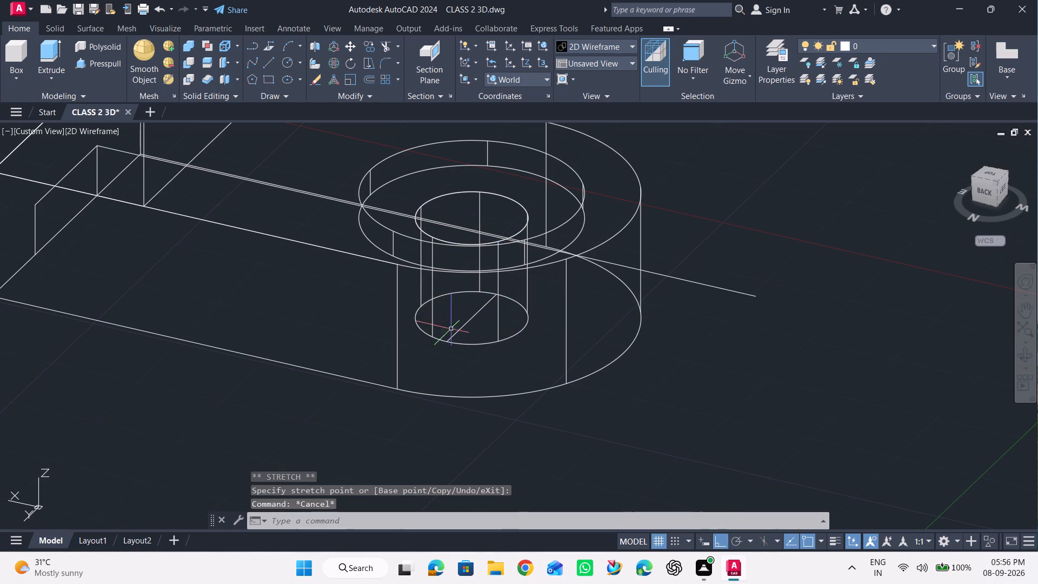
Delete the diameter line at the bottom of the small cylinder.
left_click(465, 323)
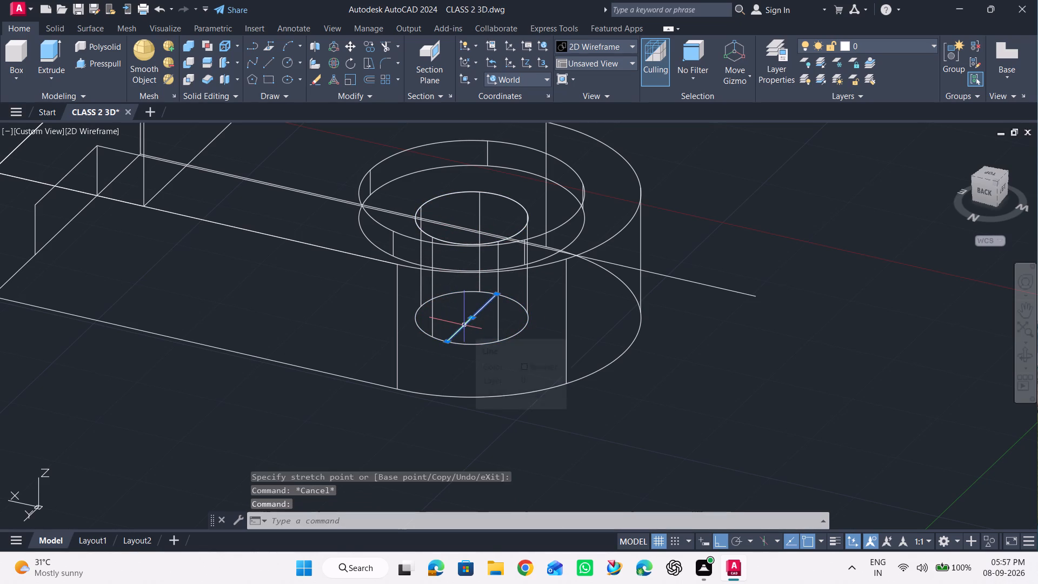
key("Delete")
Delete the small cylinder beneath the recess in the base's rounded end, keeping the circle on the recess floor.
left_click(457, 341)
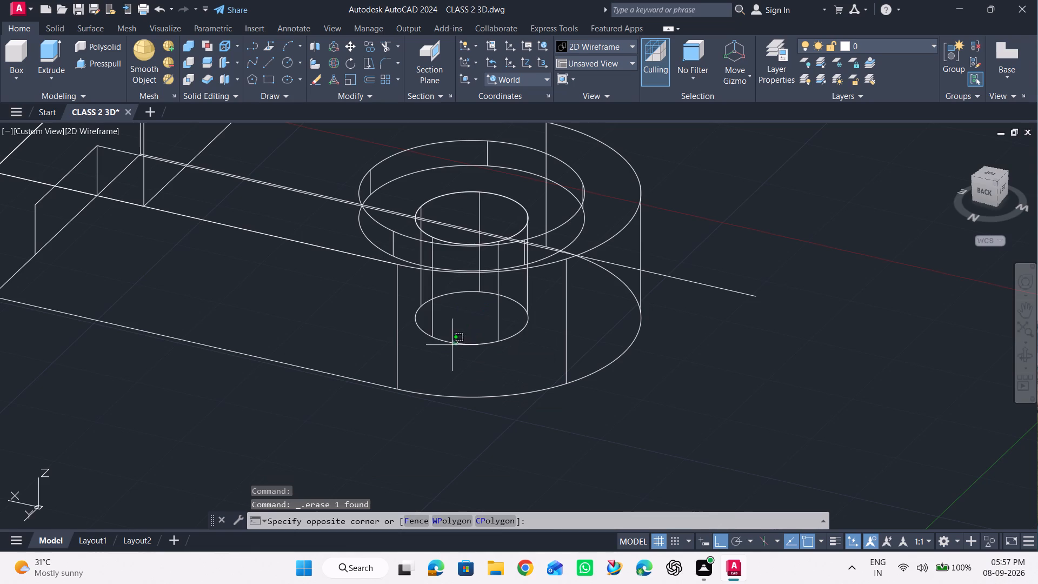
left_click_drag(455, 342, 446, 348)
left_click(463, 314)
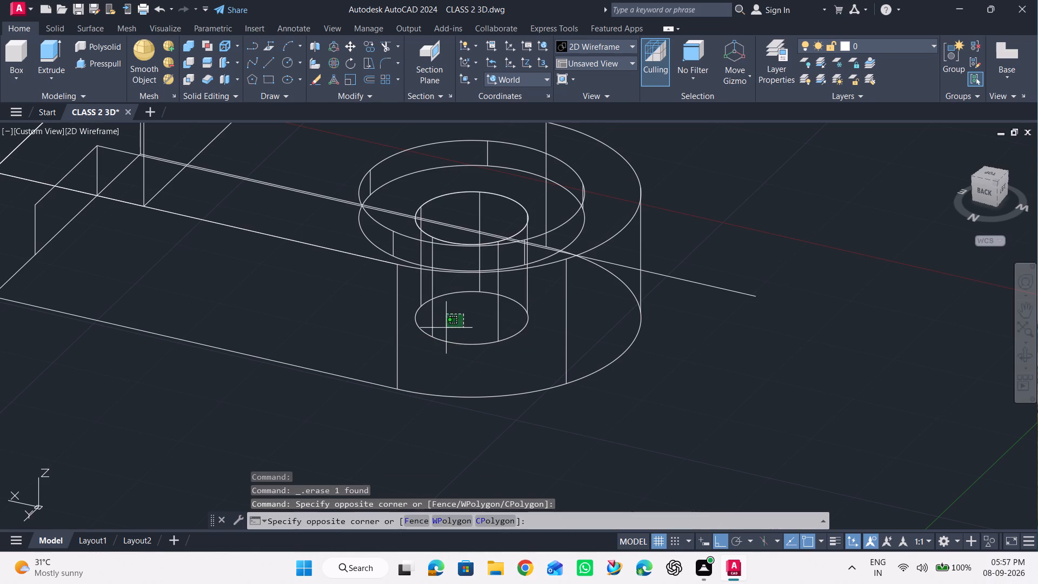
left_click(437, 348)
key("Delete")
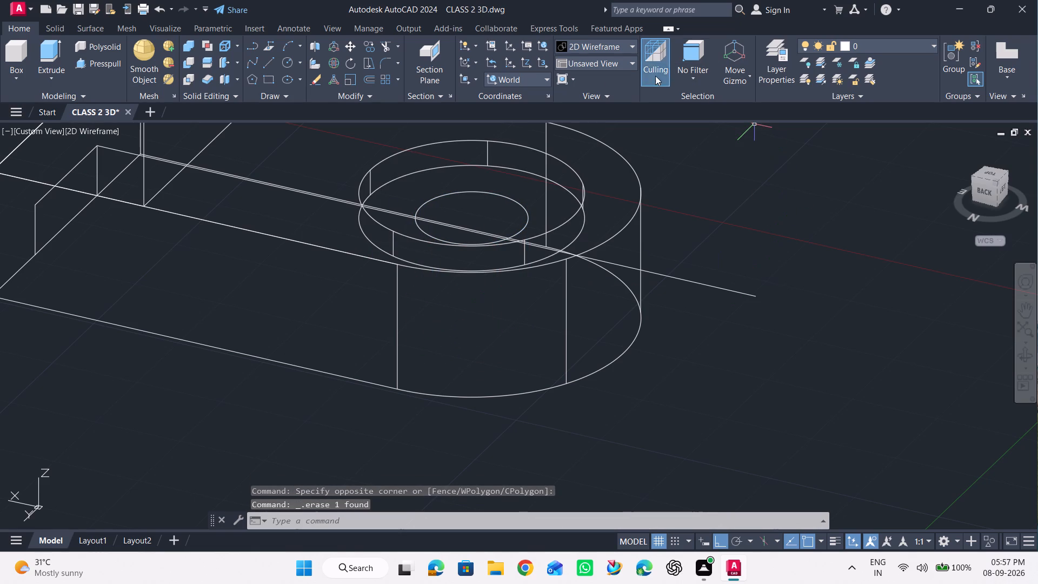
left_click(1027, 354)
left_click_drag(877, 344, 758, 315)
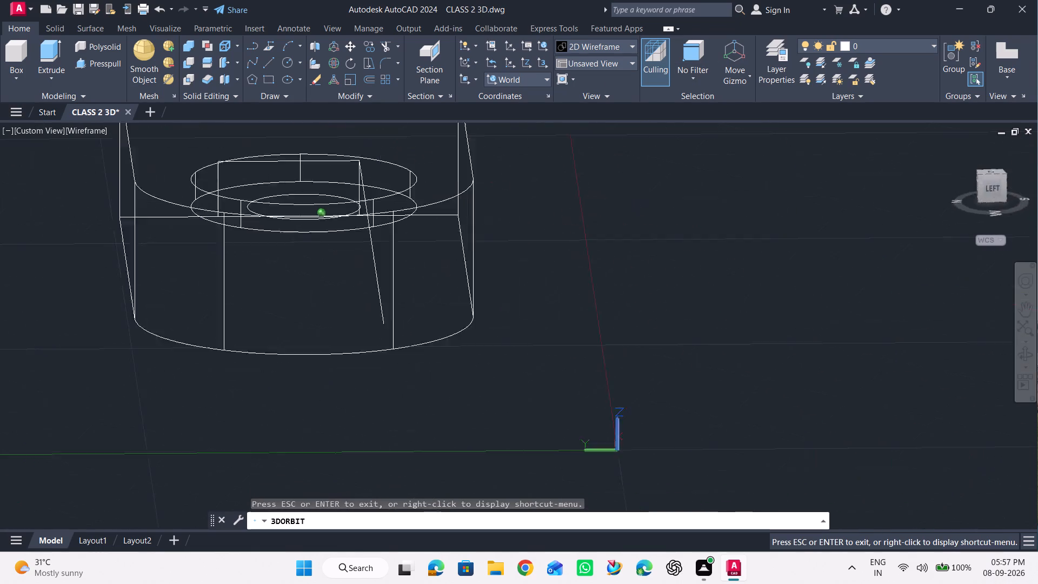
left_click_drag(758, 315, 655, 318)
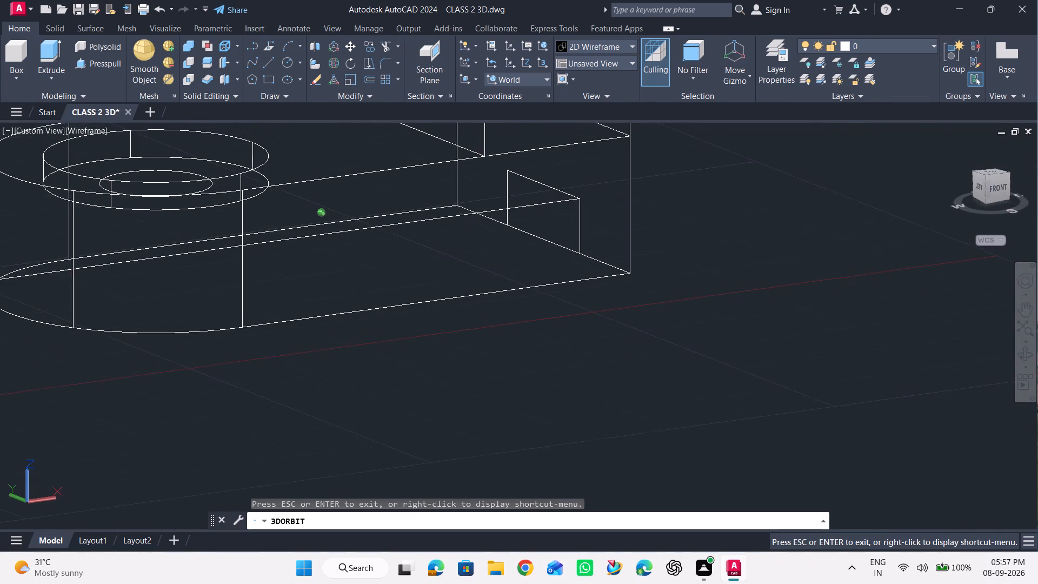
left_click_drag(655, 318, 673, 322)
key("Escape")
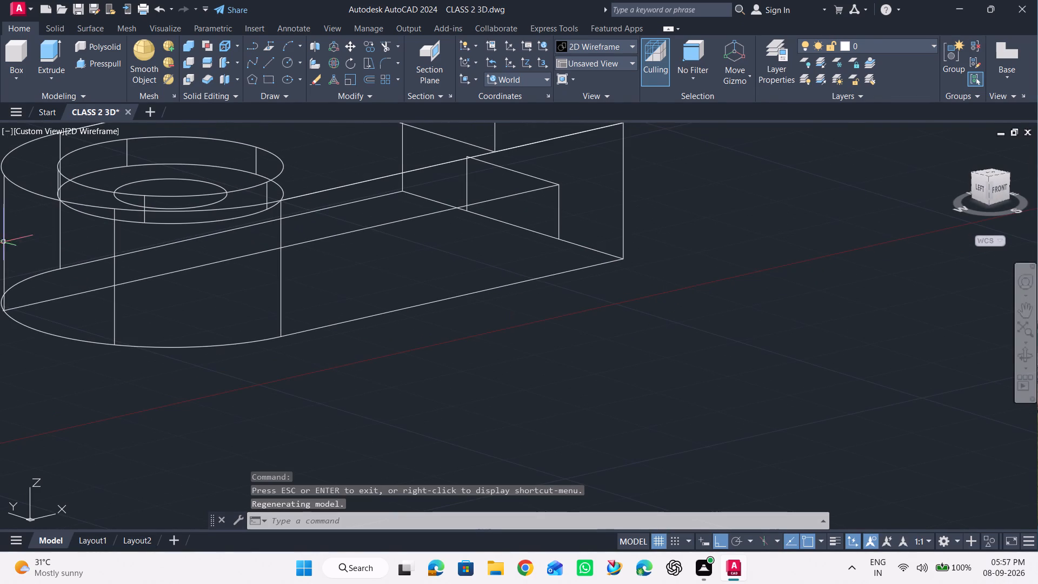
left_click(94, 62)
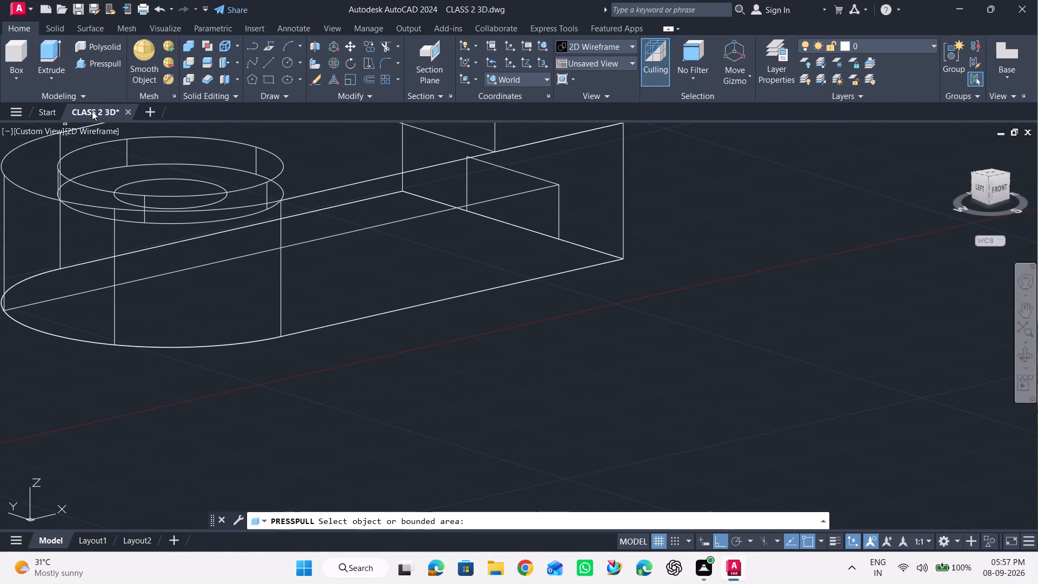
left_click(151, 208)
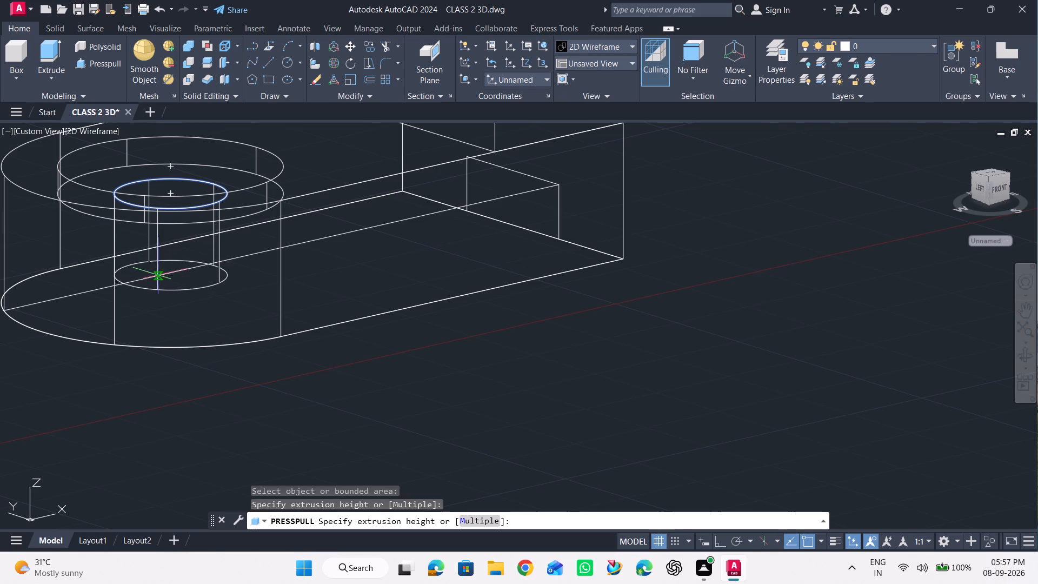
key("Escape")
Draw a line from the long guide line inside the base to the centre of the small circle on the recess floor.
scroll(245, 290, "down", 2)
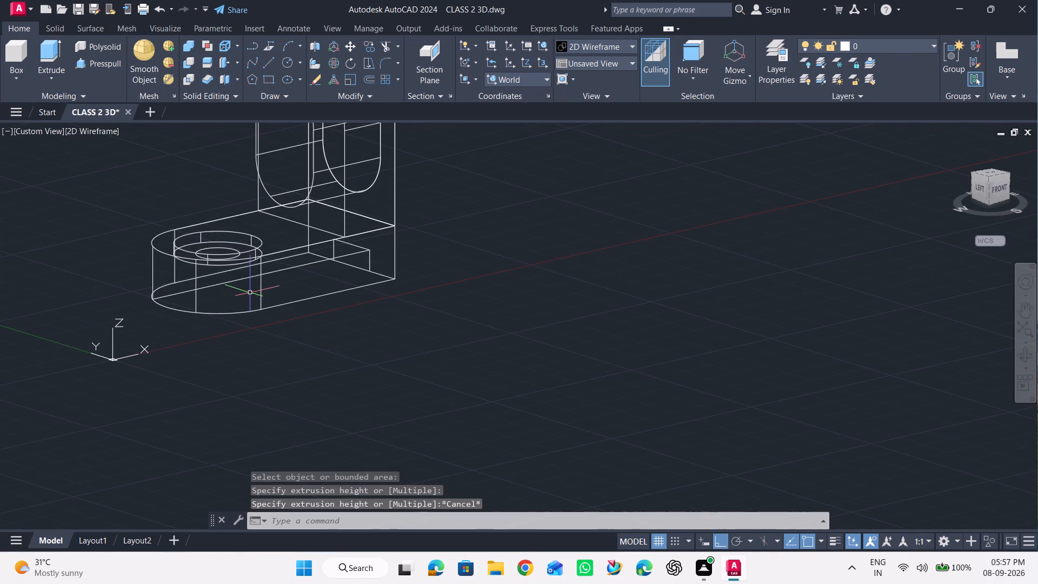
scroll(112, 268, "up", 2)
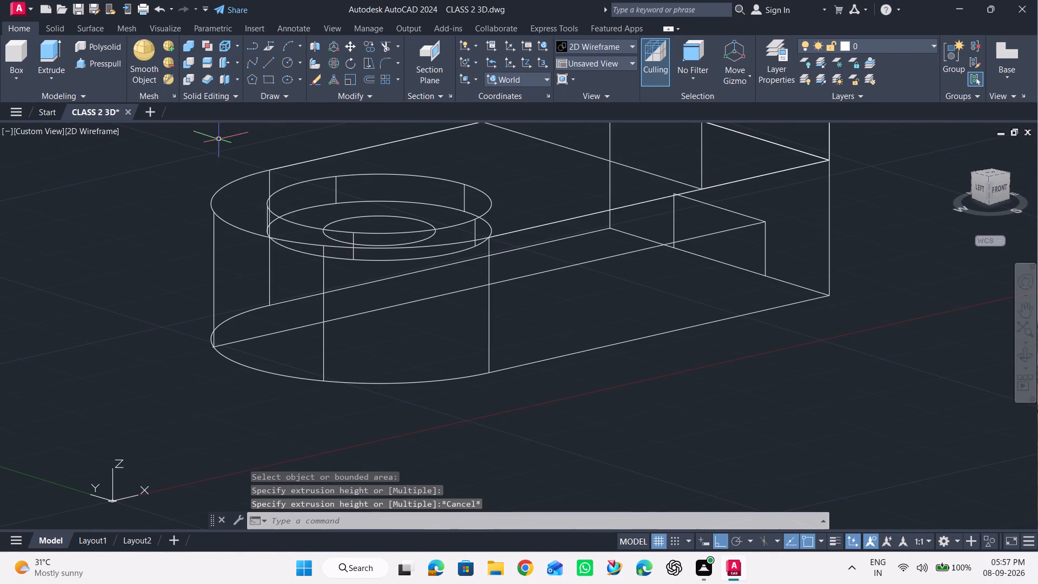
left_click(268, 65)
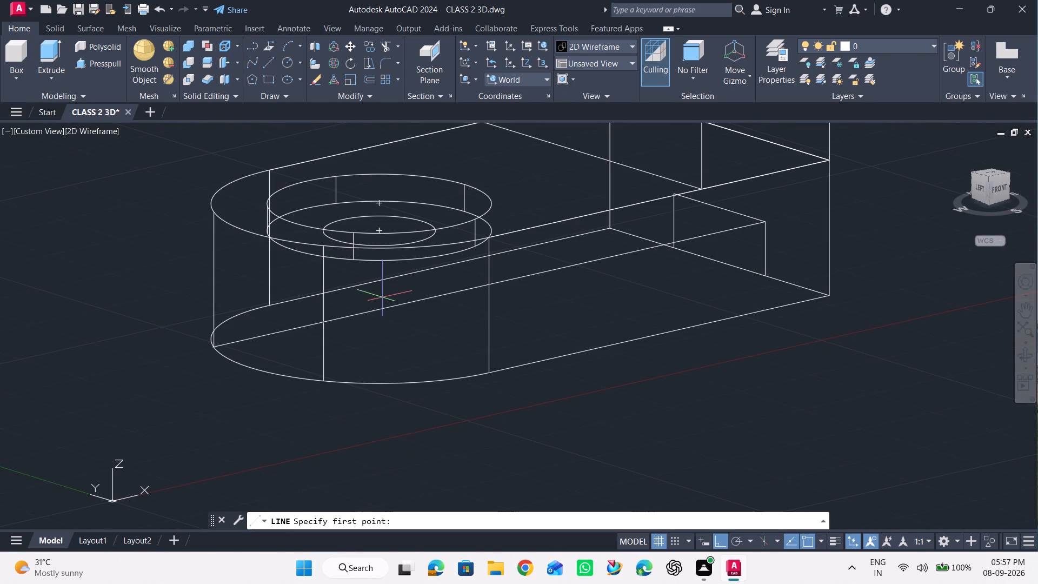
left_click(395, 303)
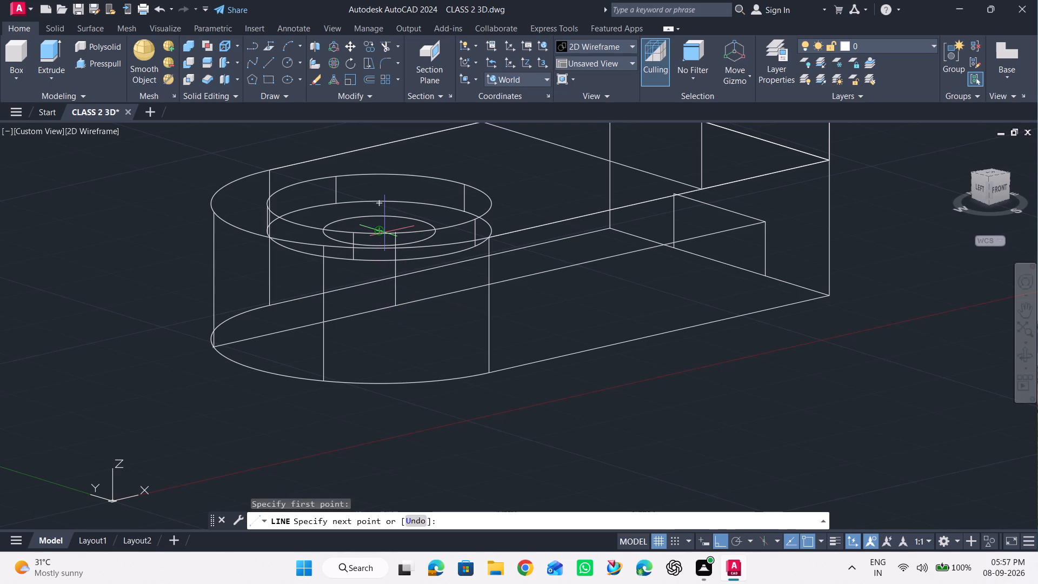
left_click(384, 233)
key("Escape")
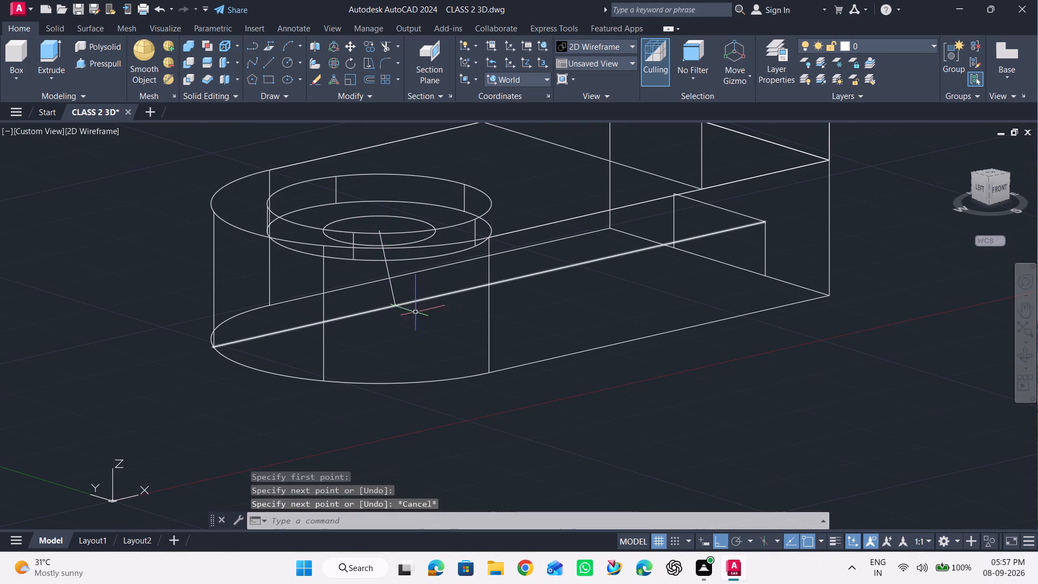
Delete the long guide line running from the underside notch's upper corner through the base.
left_click(1019, 360)
left_click_drag(674, 356, 674, 356)
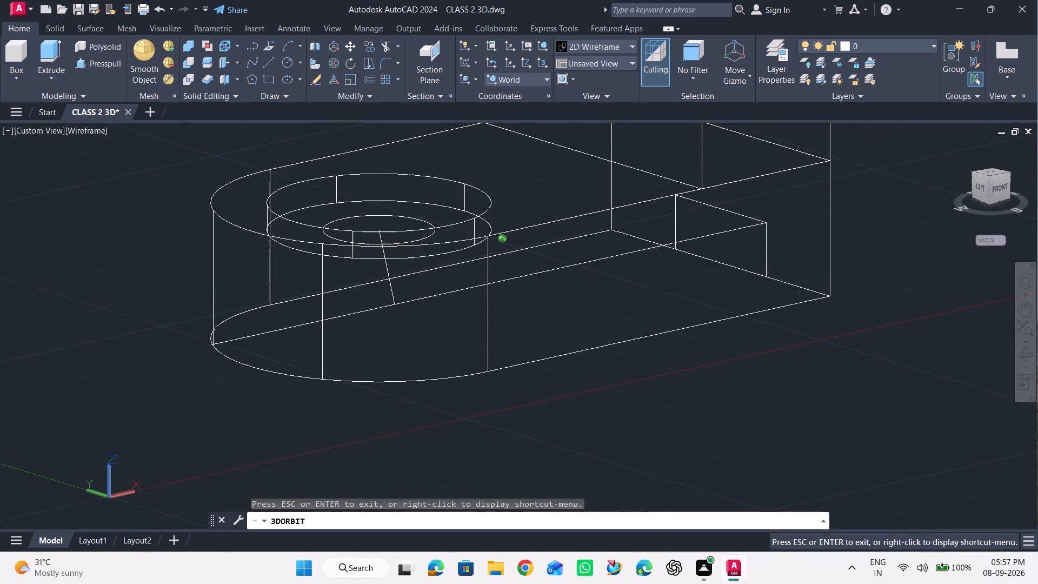
left_click_drag(674, 356, 759, 348)
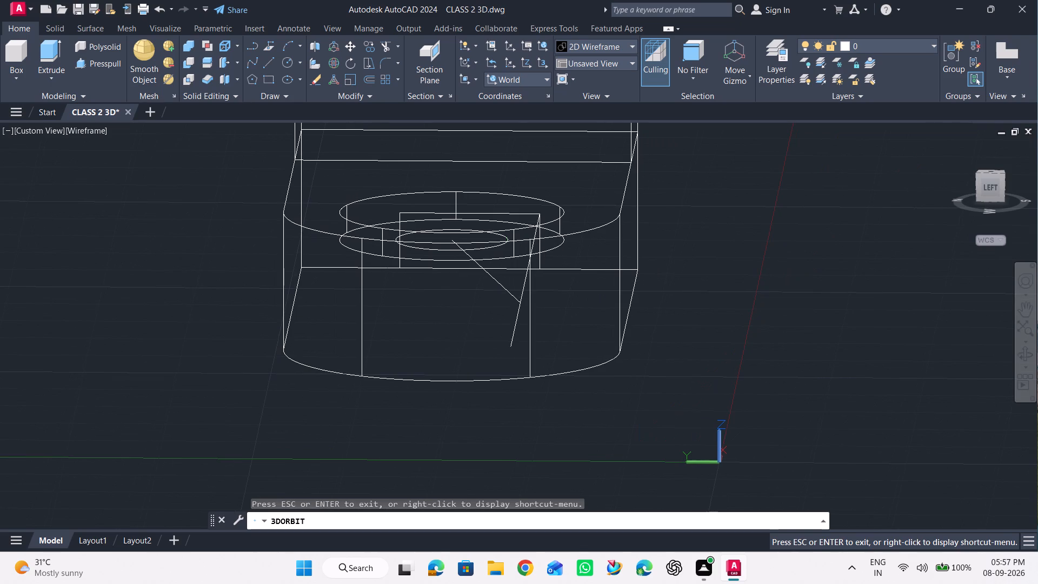
key("Escape")
left_click_drag(751, 348, 724, 342)
key("Escape")
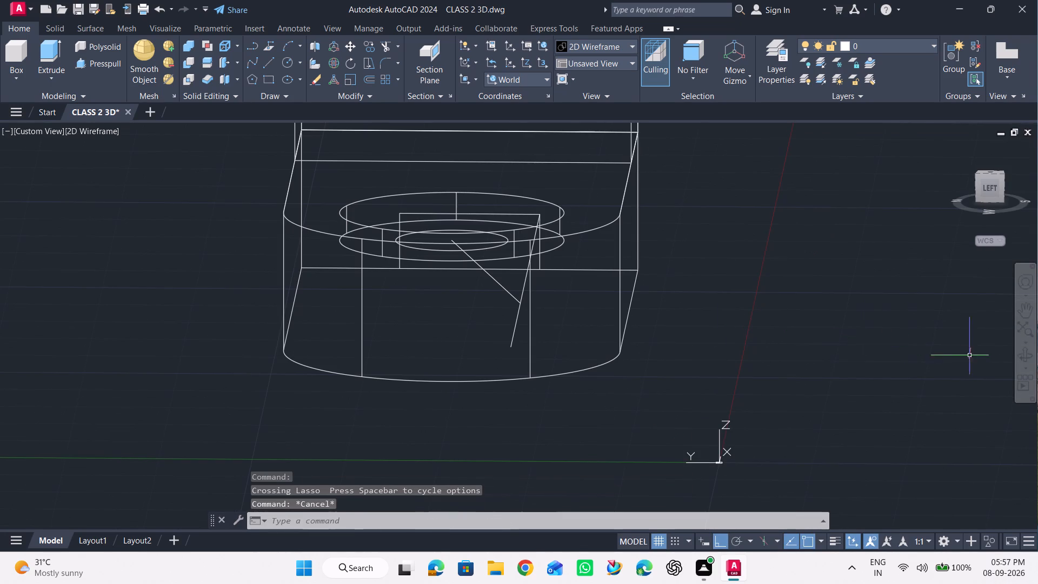
left_click(1034, 359)
left_click_drag(832, 357, 660, 366)
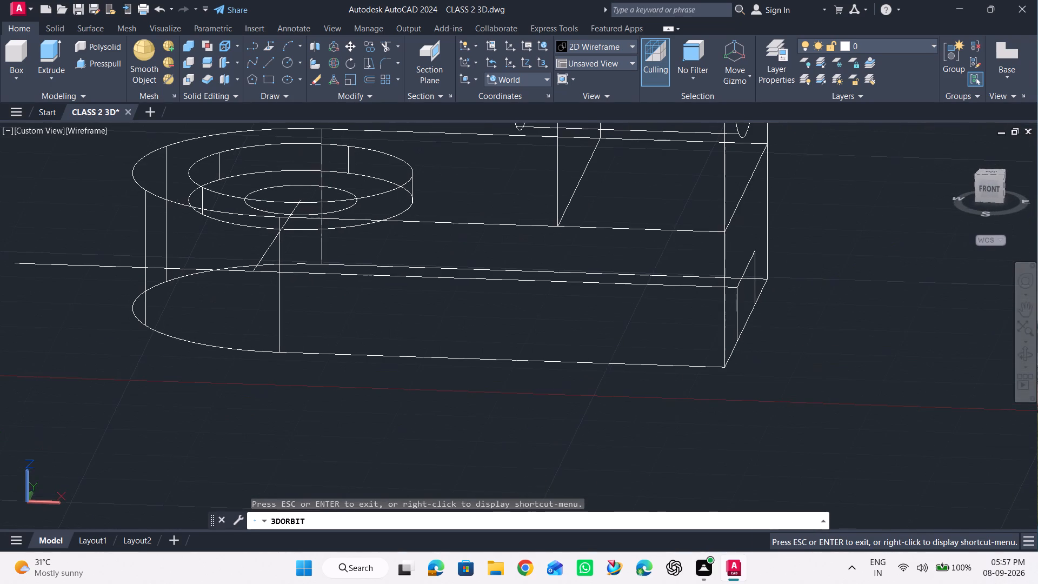
key("Escape")
left_click(596, 281)
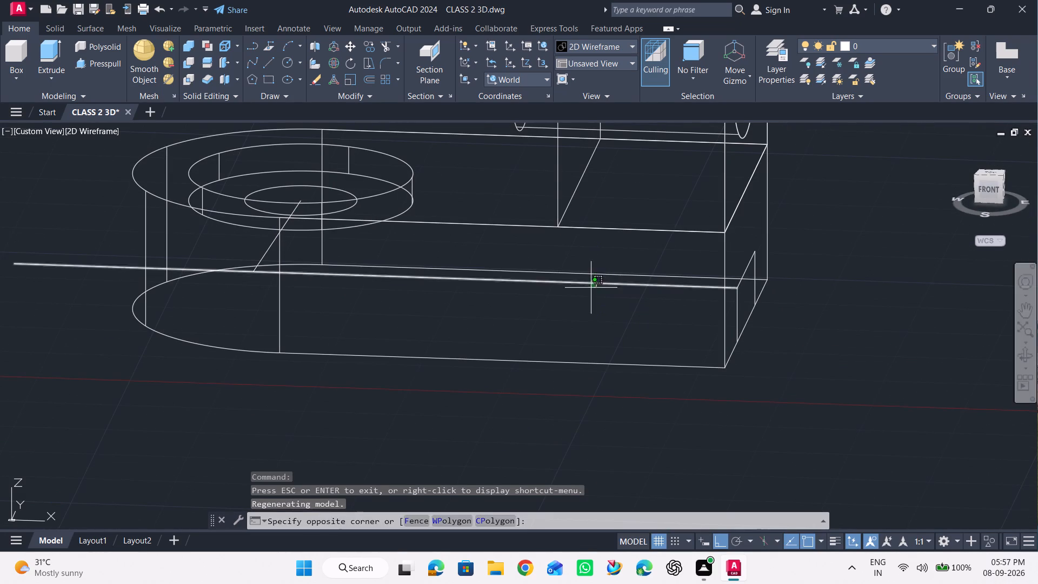
left_click(591, 288)
key("Delete")
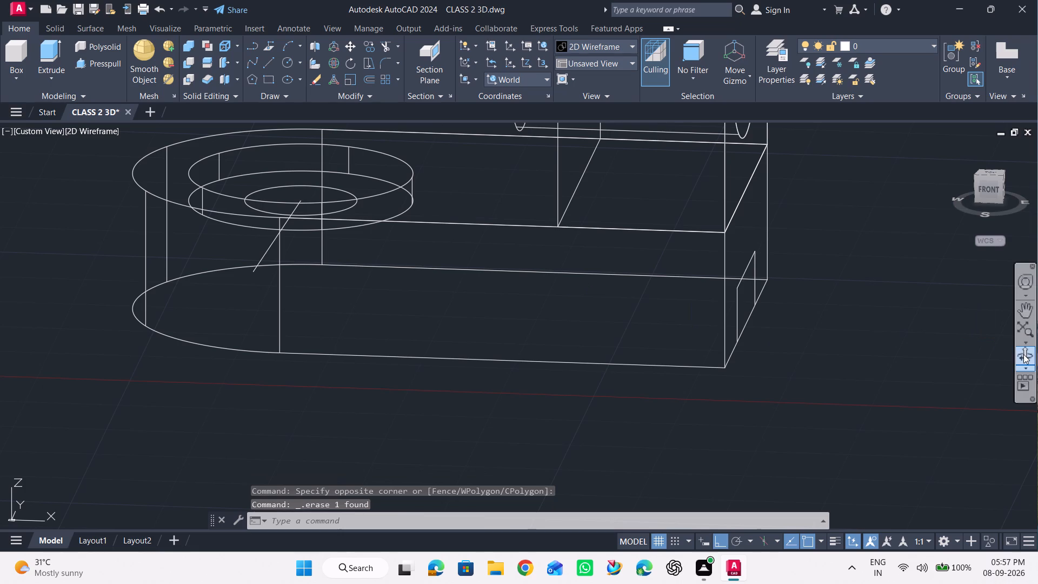
Draw a straight guide line from the underside notch's top edge lengthwise through the base, ending just past its rounded end.
left_click(267, 66)
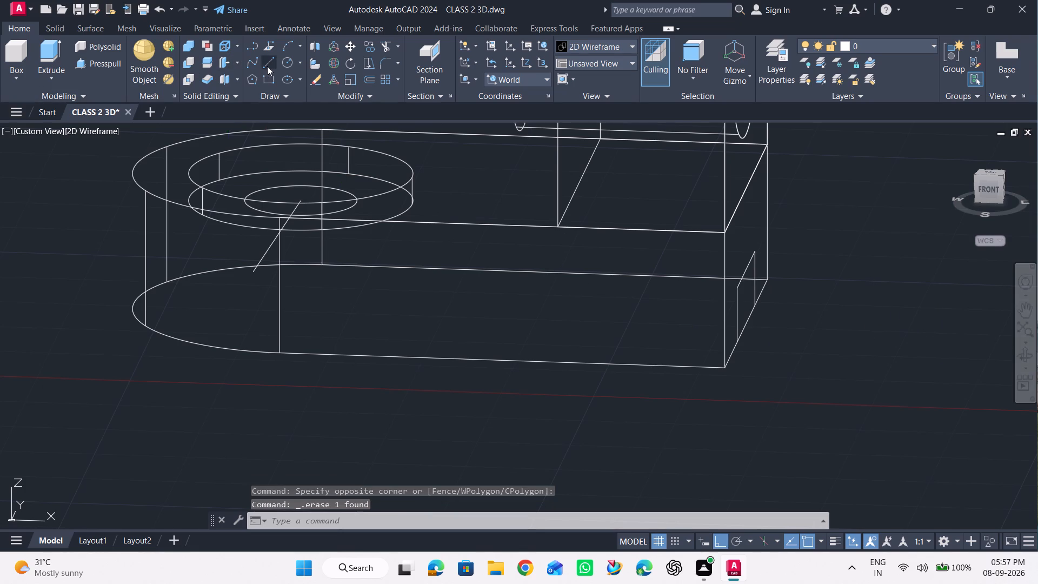
left_click(744, 278)
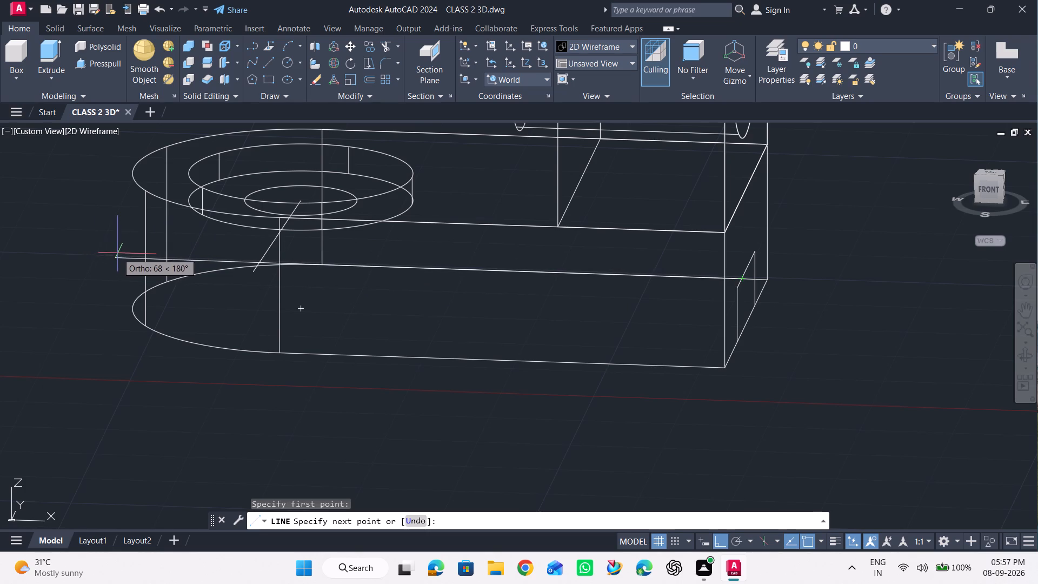
left_click(91, 257)
key("Escape")
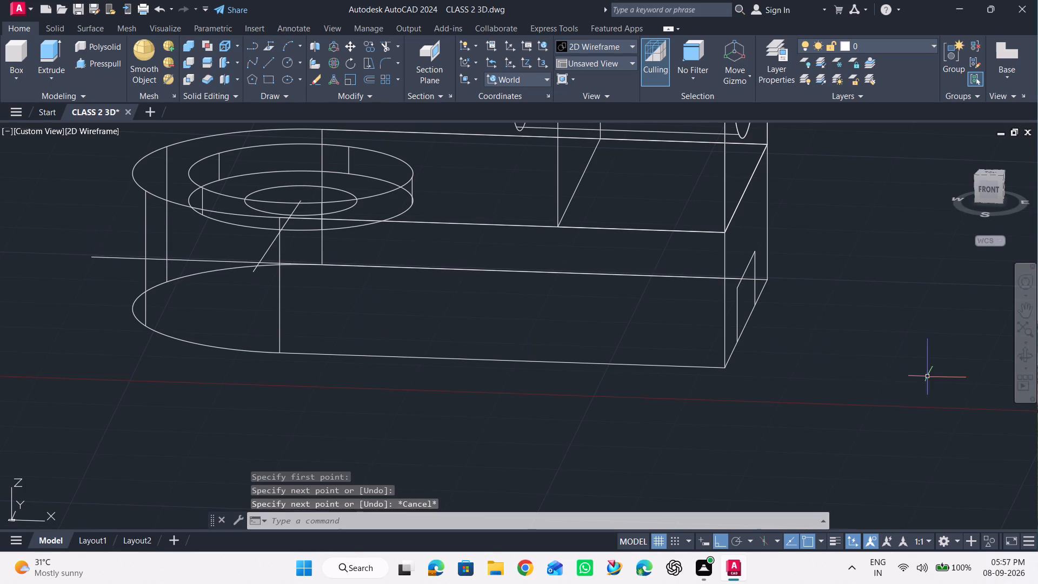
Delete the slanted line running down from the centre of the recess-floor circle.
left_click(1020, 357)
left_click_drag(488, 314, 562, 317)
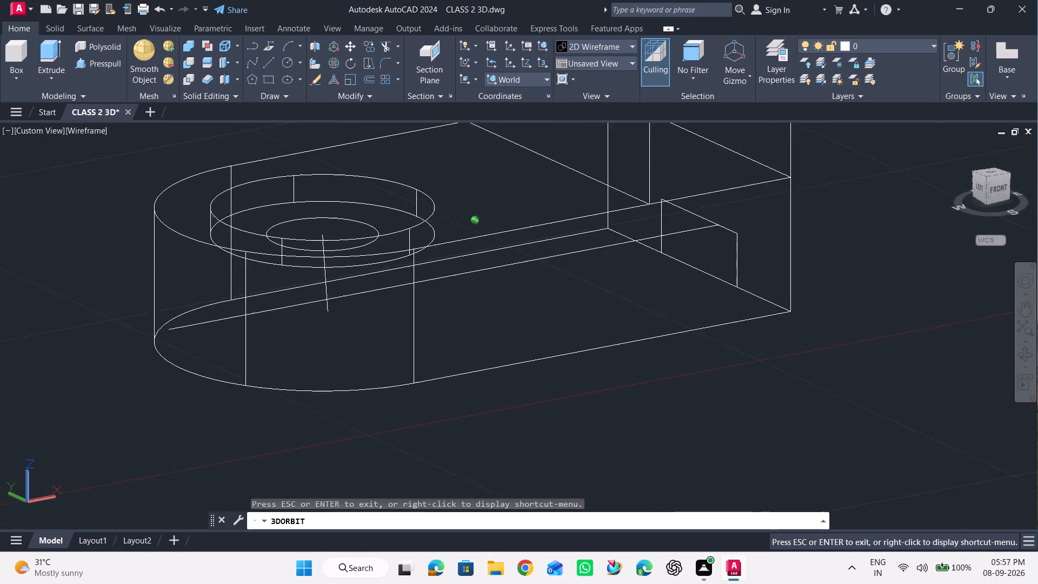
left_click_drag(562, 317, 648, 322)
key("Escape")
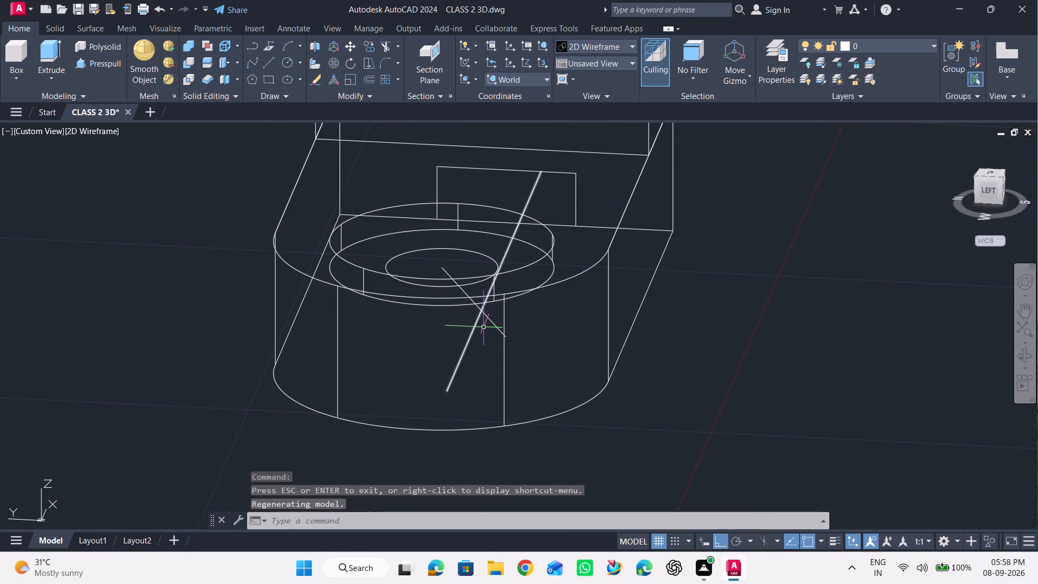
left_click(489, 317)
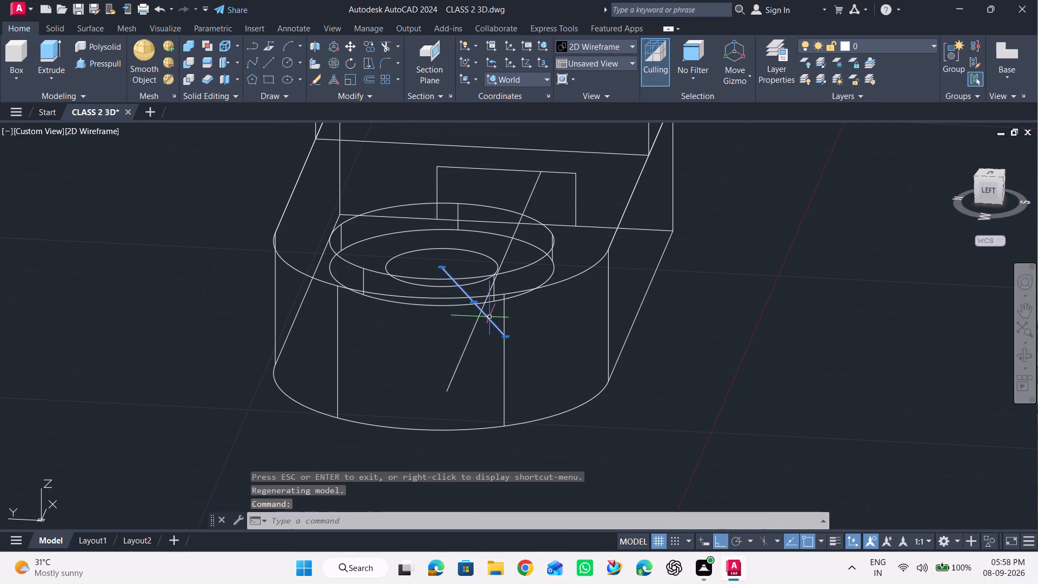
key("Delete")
Draw a line from the long guide line to the recess-floor circle's centre, continuing with a vertical segment straight down through the base.
scroll(443, 341, "up", 1)
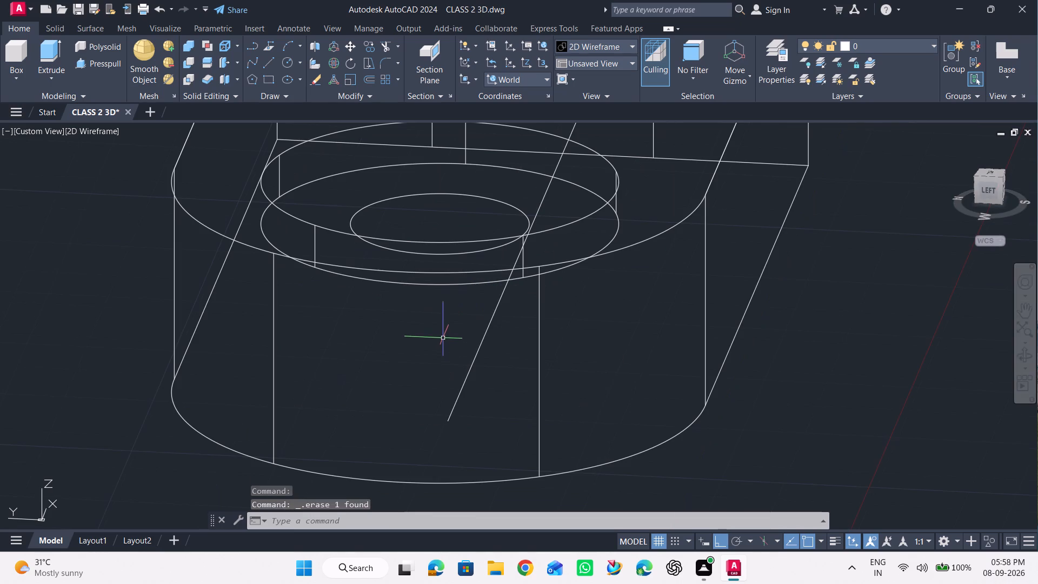
left_click(270, 63)
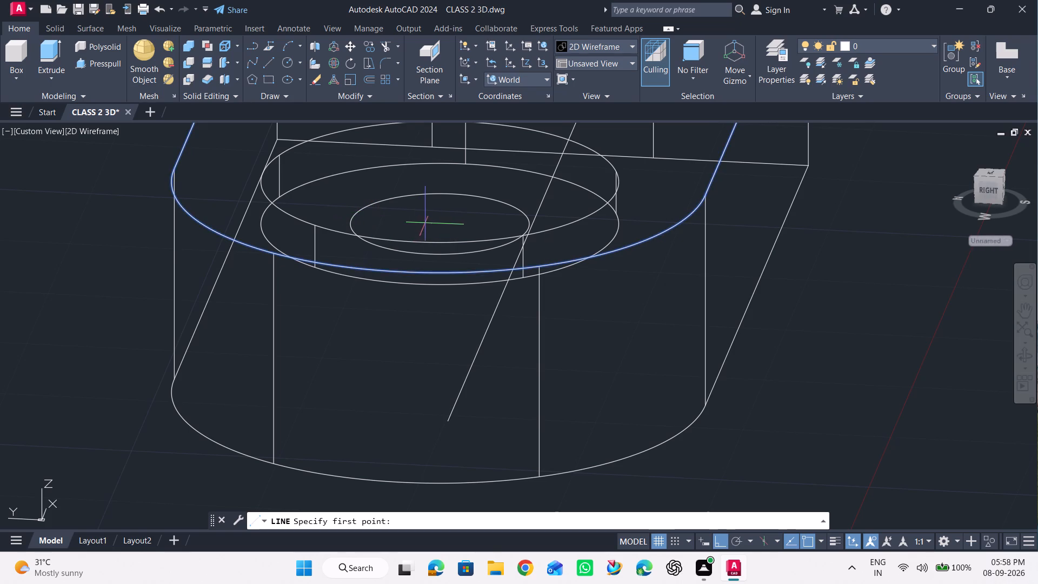
left_click(481, 348)
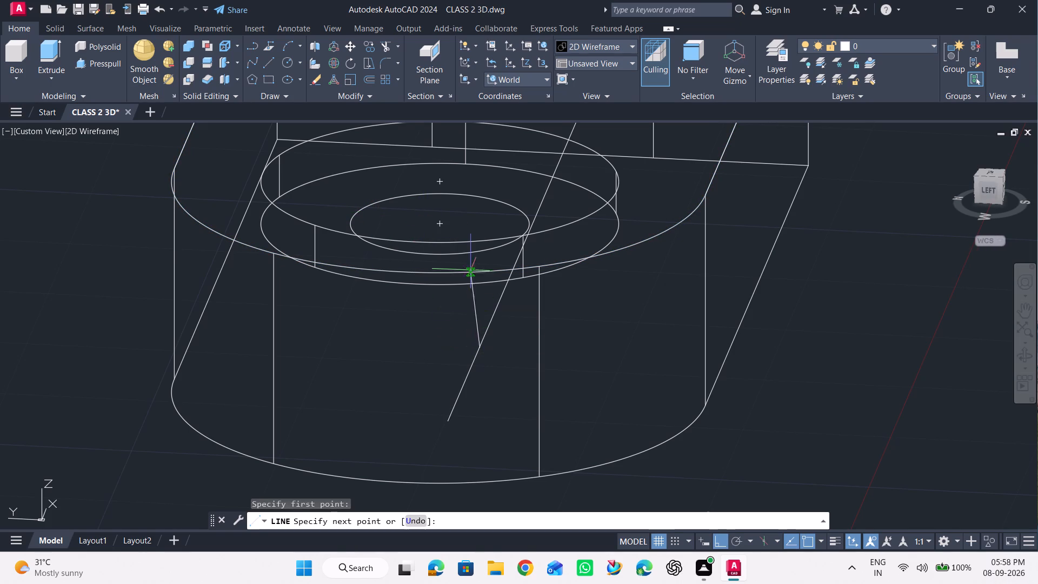
left_click(438, 222)
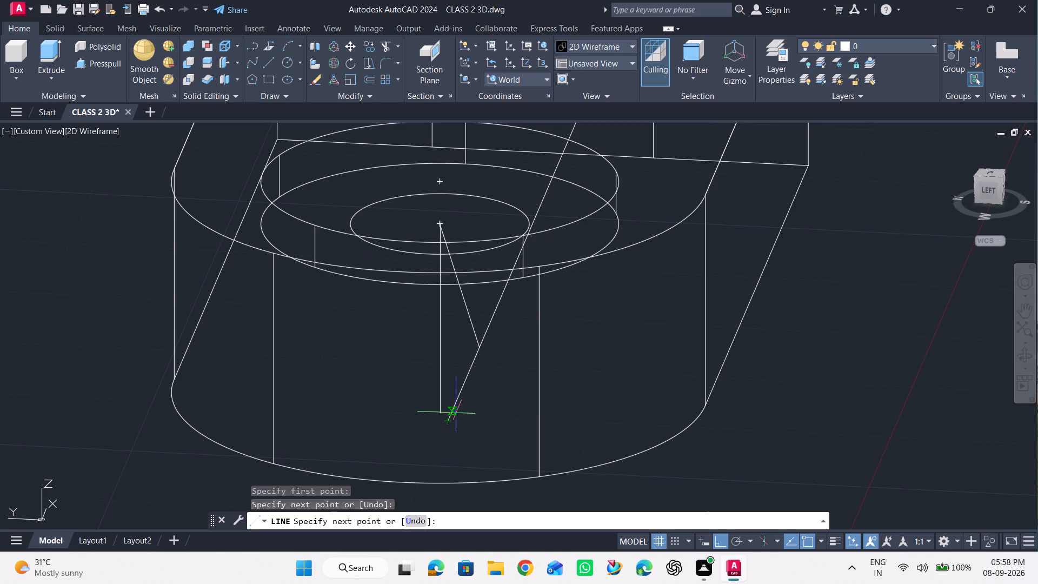
left_click(461, 440)
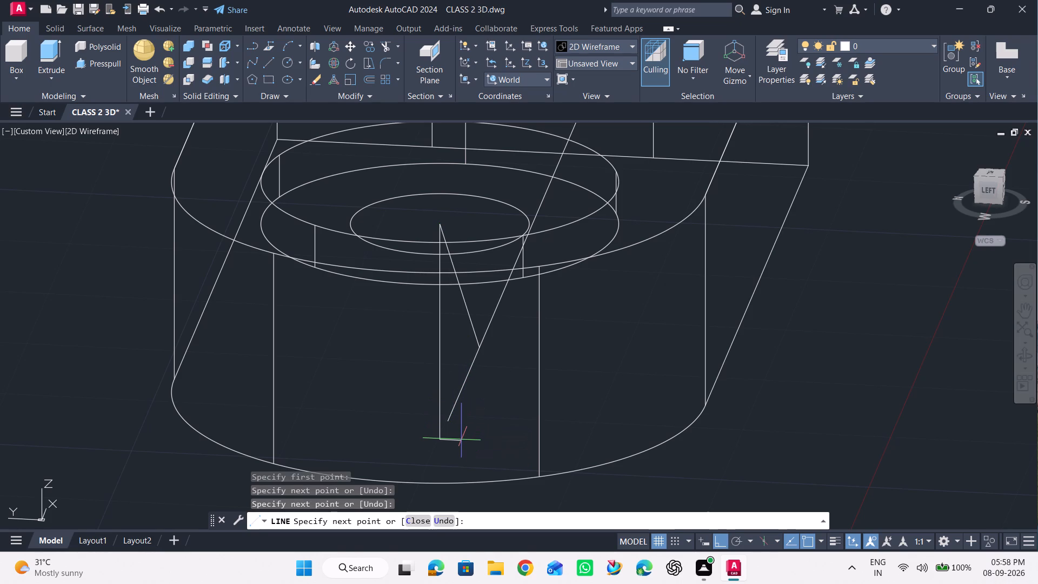
key("Escape")
Delete the slanted segment between the recess-floor circle's centre and the long guide line.
left_click(478, 308)
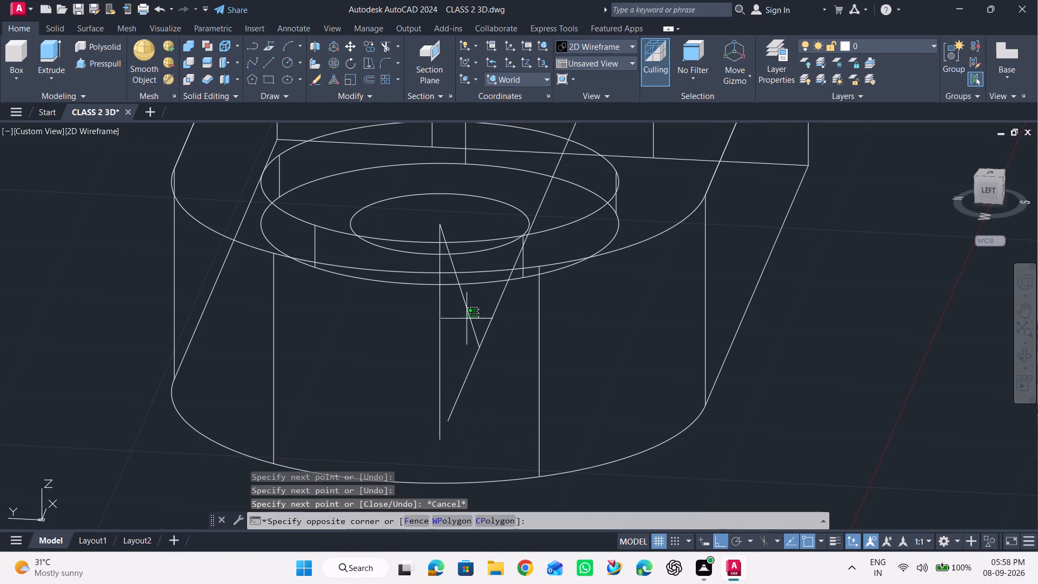
left_click(464, 325)
key("Delete")
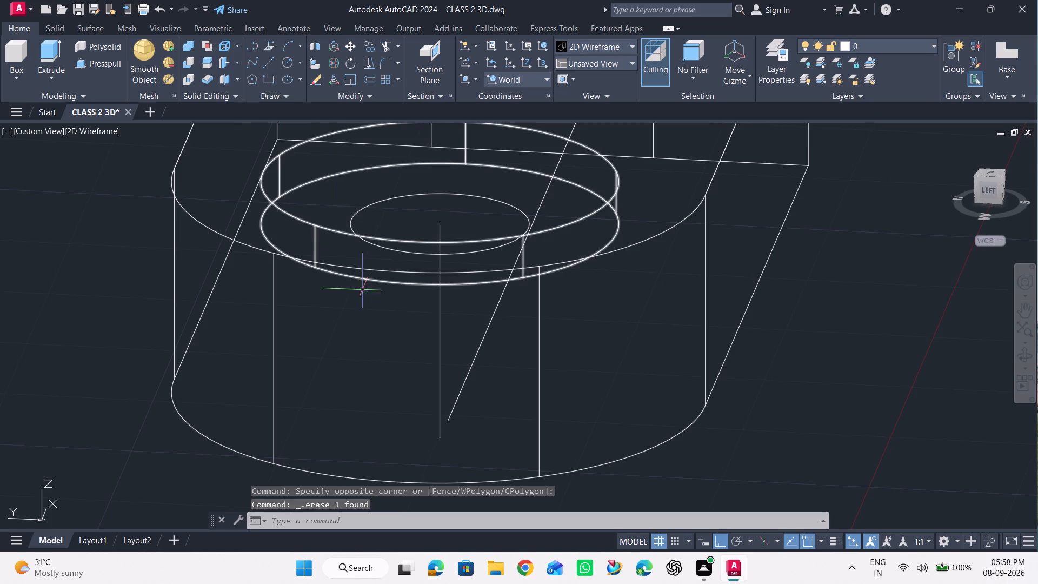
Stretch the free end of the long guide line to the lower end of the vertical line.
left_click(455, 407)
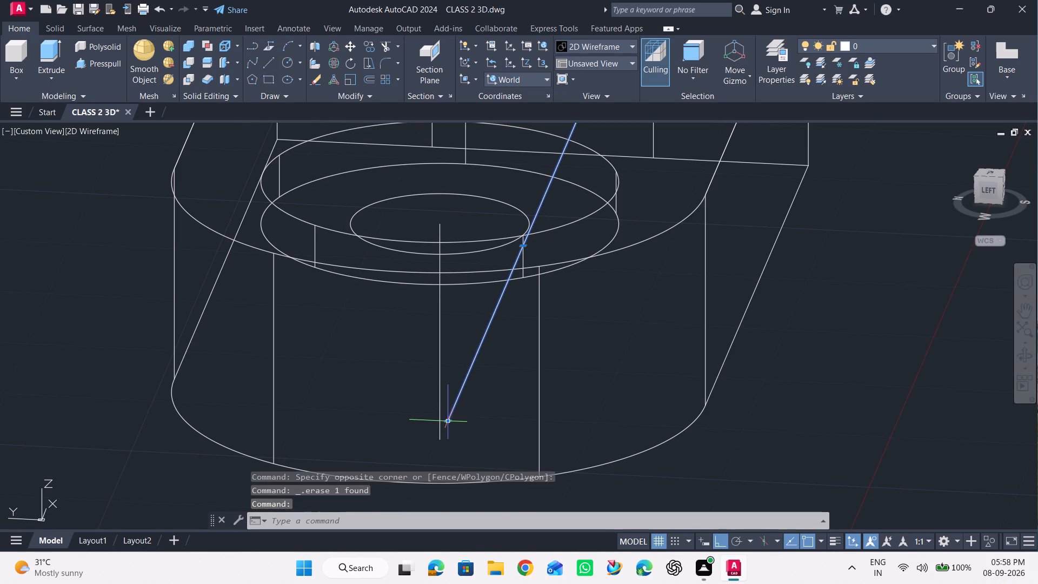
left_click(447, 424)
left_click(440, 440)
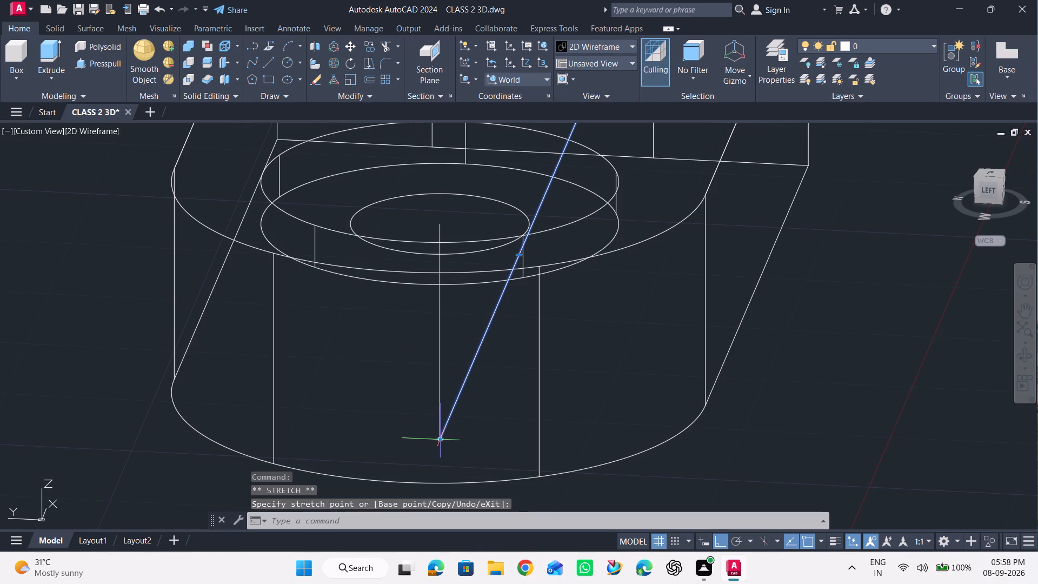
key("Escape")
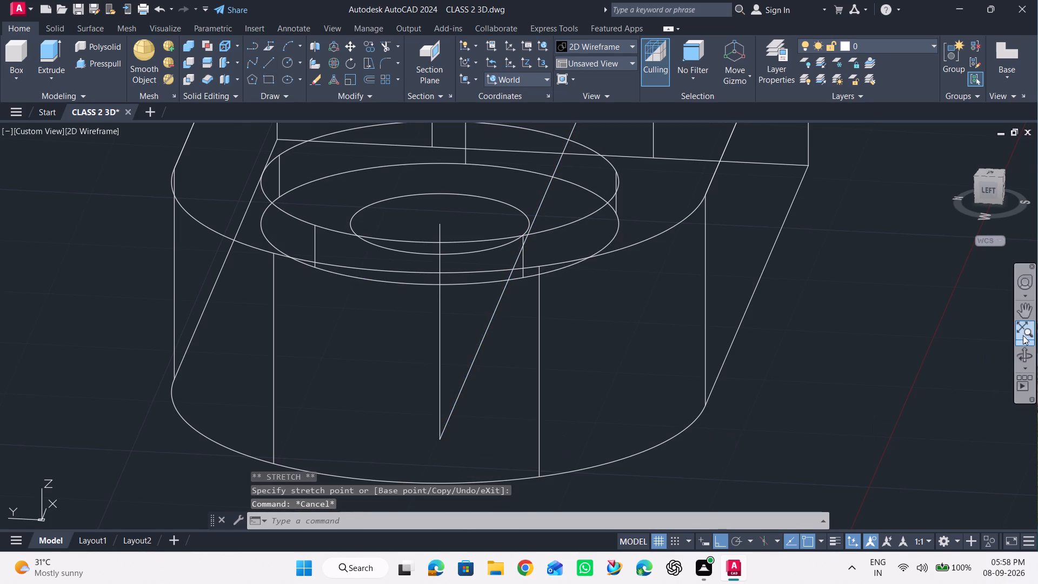
Stretch the long guide line's end up along the vertical line to a point level with the underside notch's top edge.
left_click(1019, 355)
left_click_drag(964, 367, 870, 391)
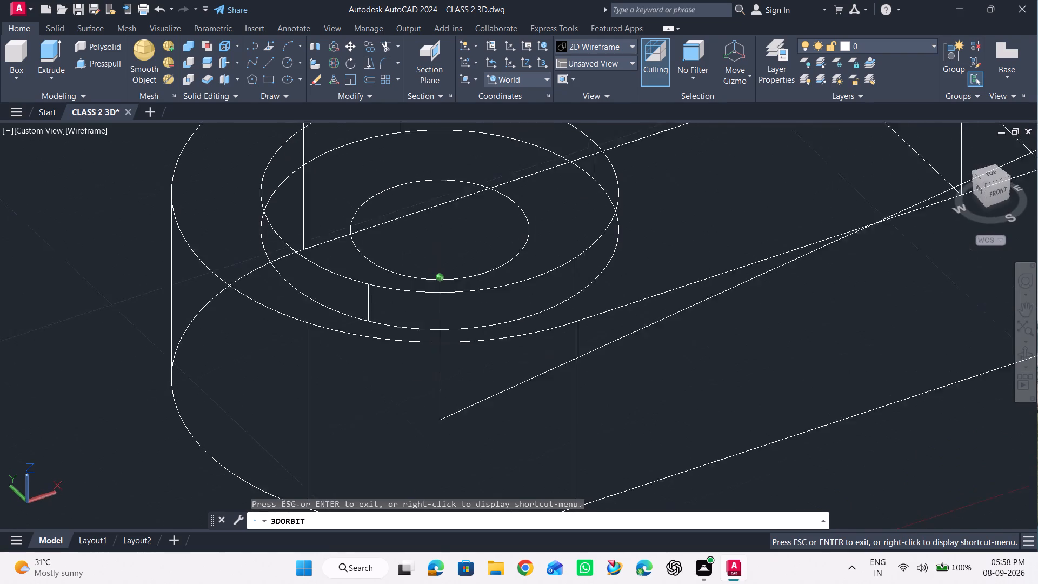
left_click_drag(870, 391, 890, 364)
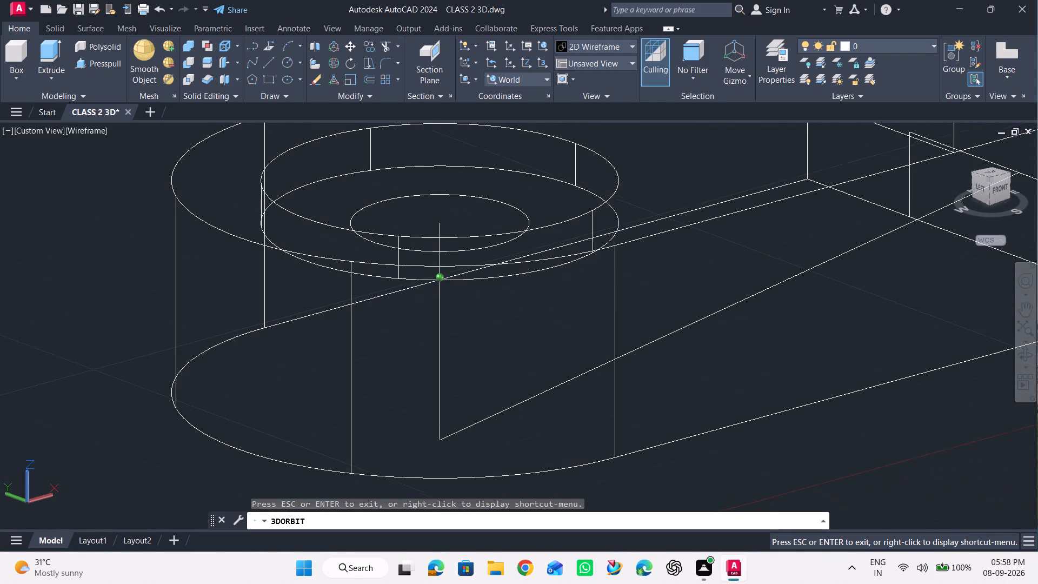
left_click_drag(890, 364, 891, 364)
scroll(690, 351, "down", 1)
key("Escape")
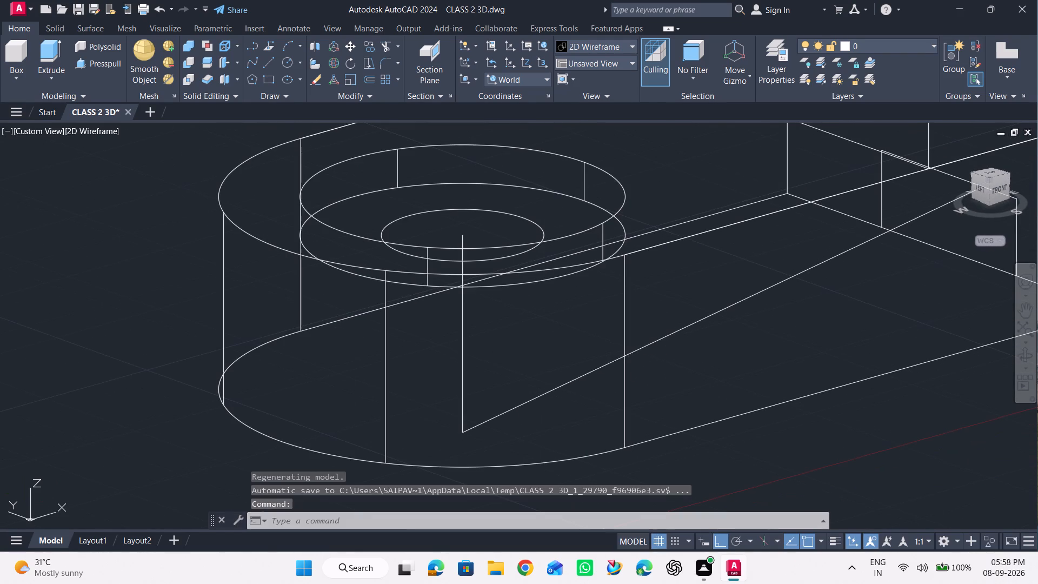
left_click(513, 410)
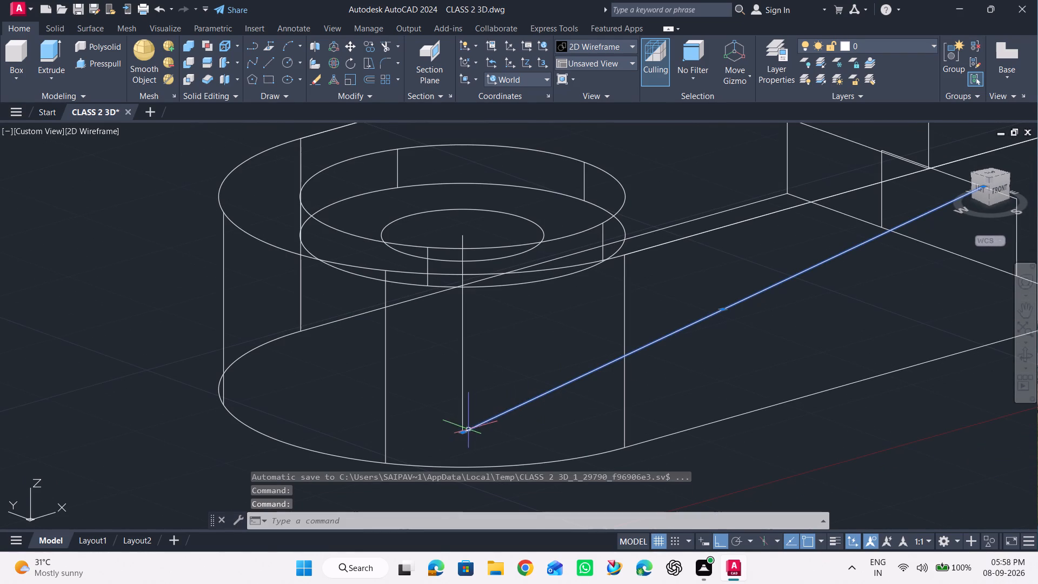
left_click_drag(463, 433, 458, 368)
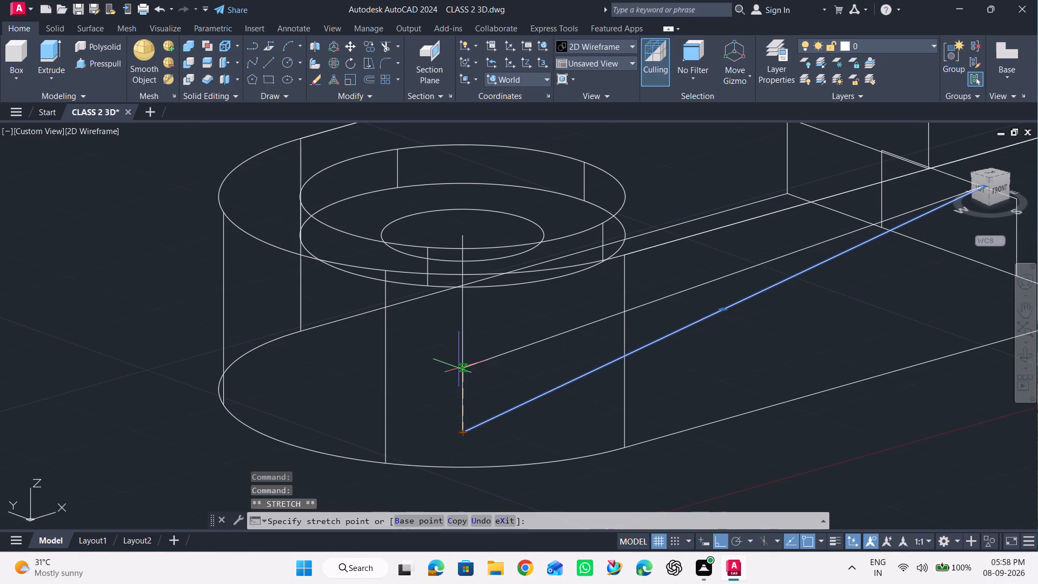
left_click_drag(458, 368, 458, 313)
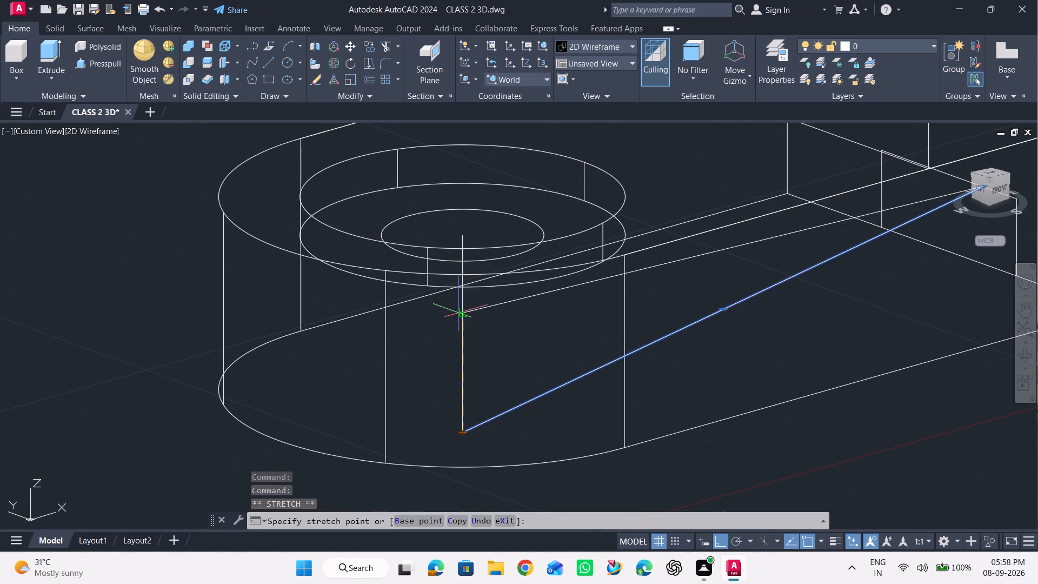
left_click_drag(458, 313, 463, 313)
left_click(463, 313)
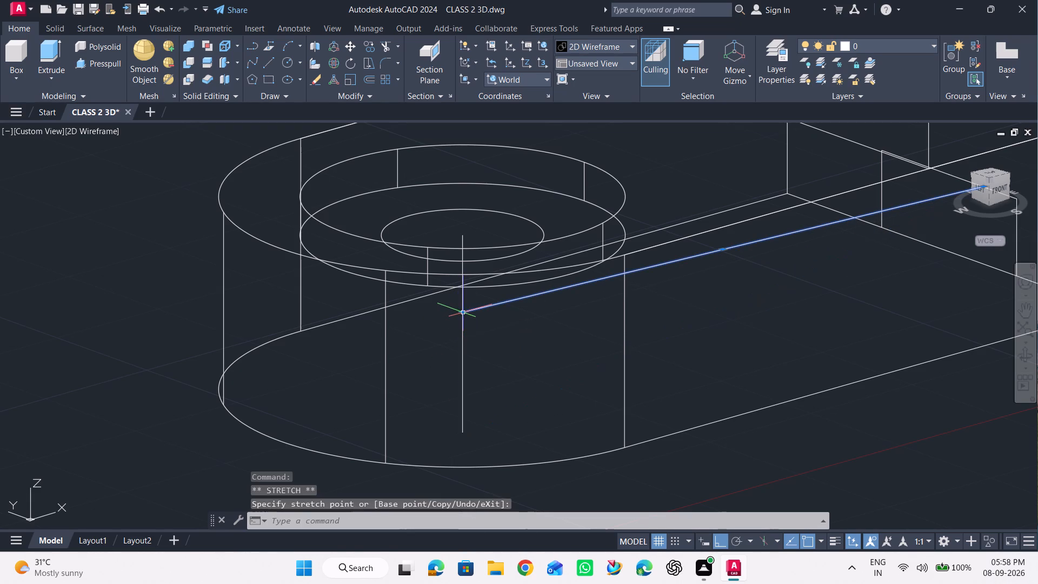
key("Escape")
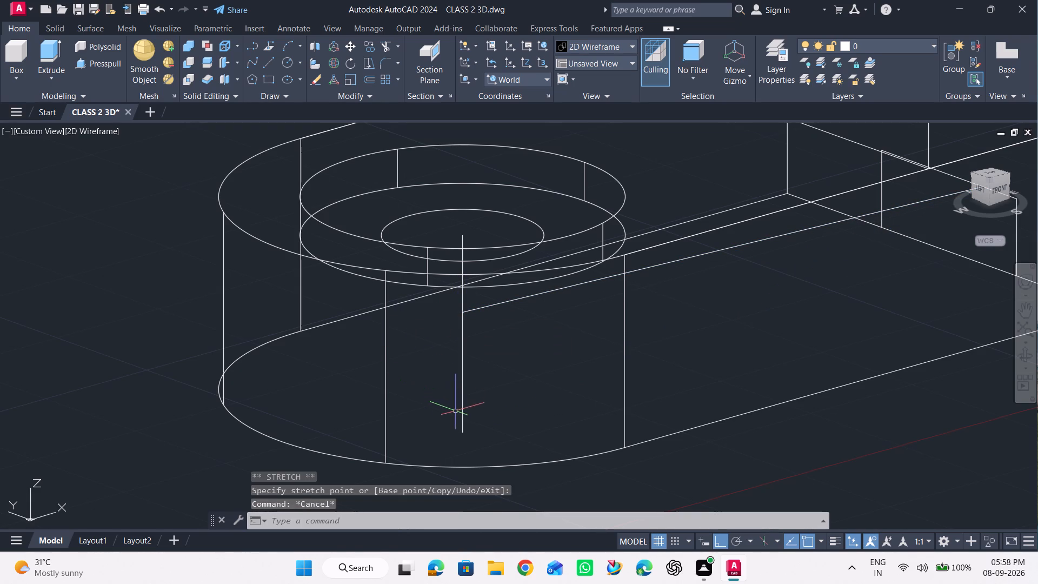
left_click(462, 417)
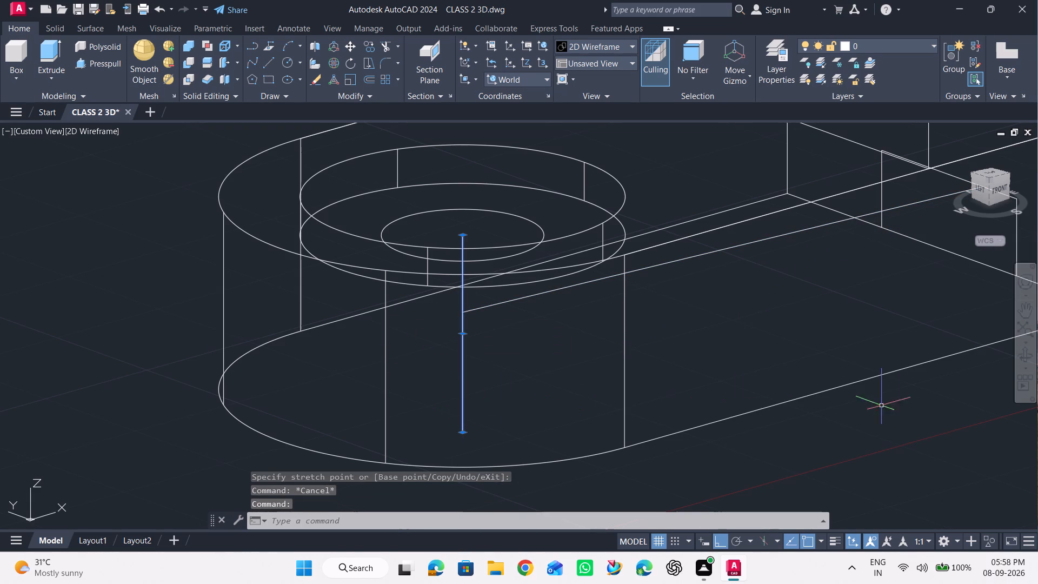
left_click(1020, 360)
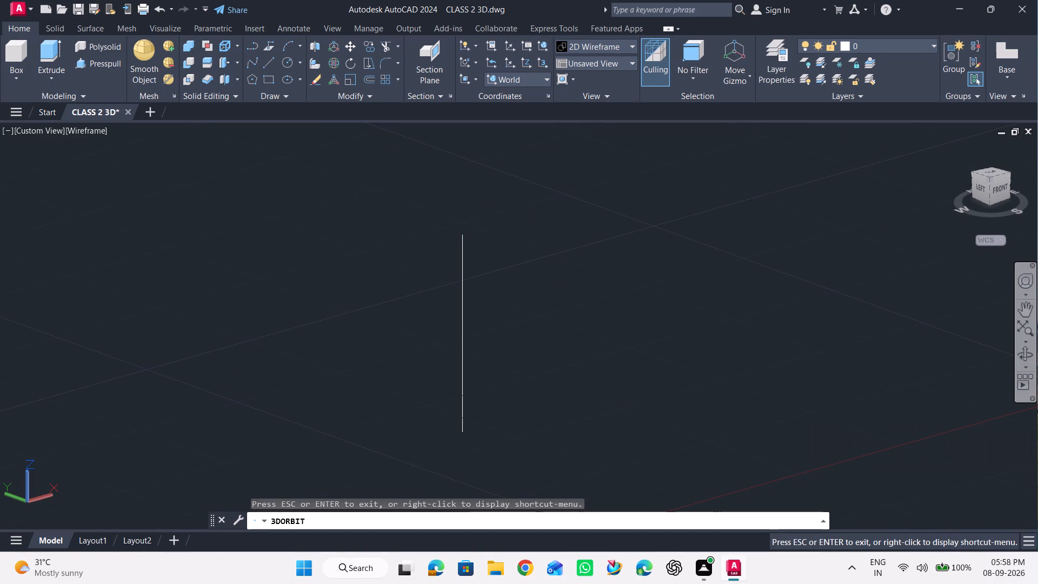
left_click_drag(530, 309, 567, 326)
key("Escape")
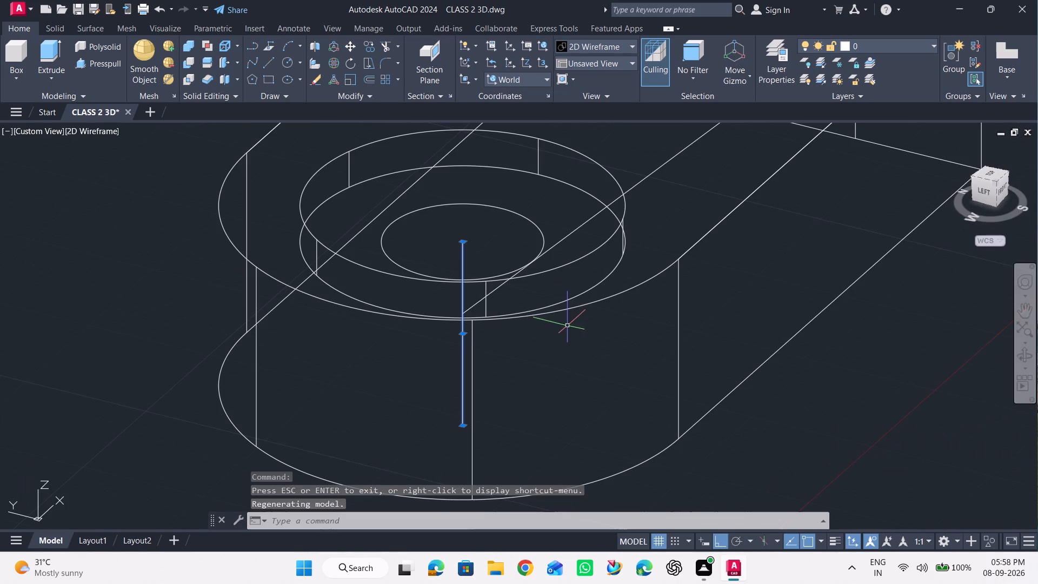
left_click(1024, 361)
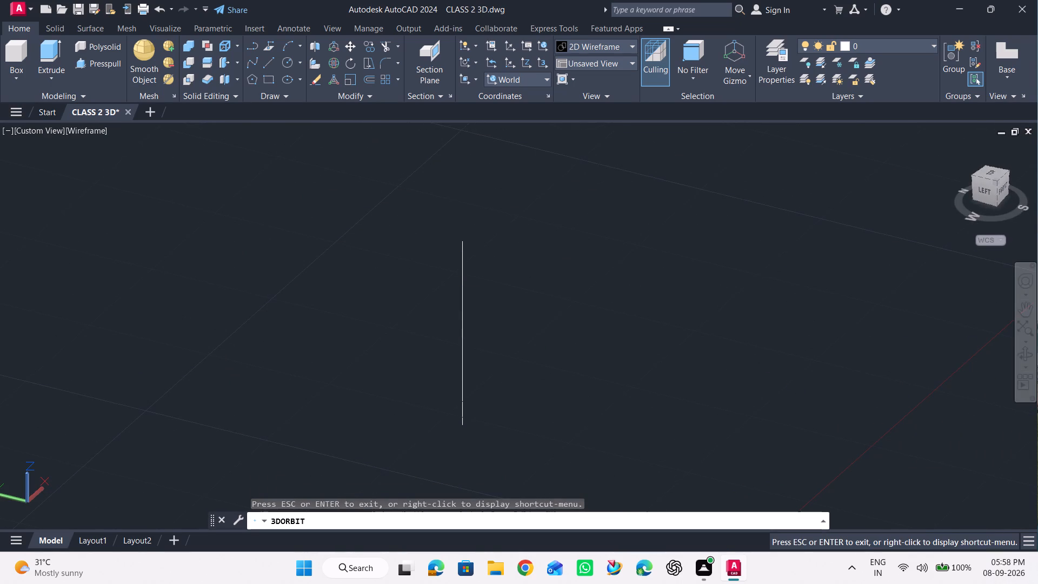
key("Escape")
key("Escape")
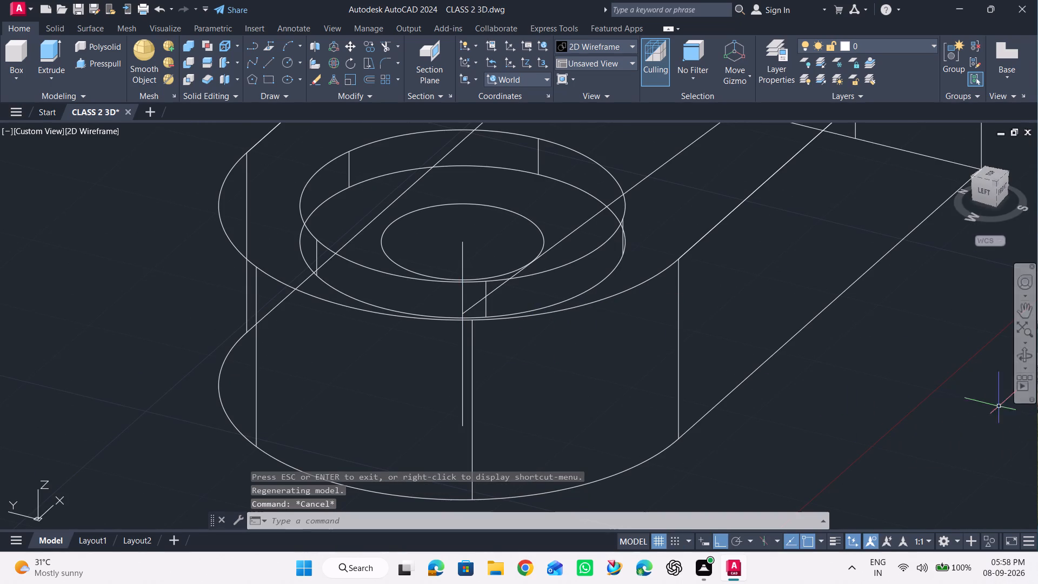
Presspull the small circle on the recess floor down to where the long guide line meets the vertical line.
left_click(1021, 361)
left_click_drag(871, 351, 955, 317)
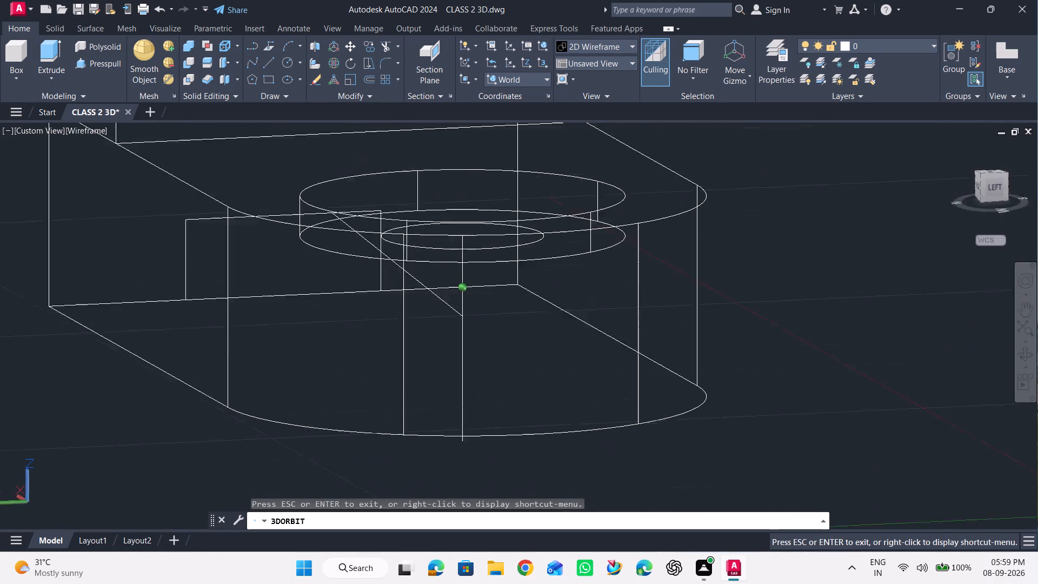
left_click_drag(955, 317, 988, 313)
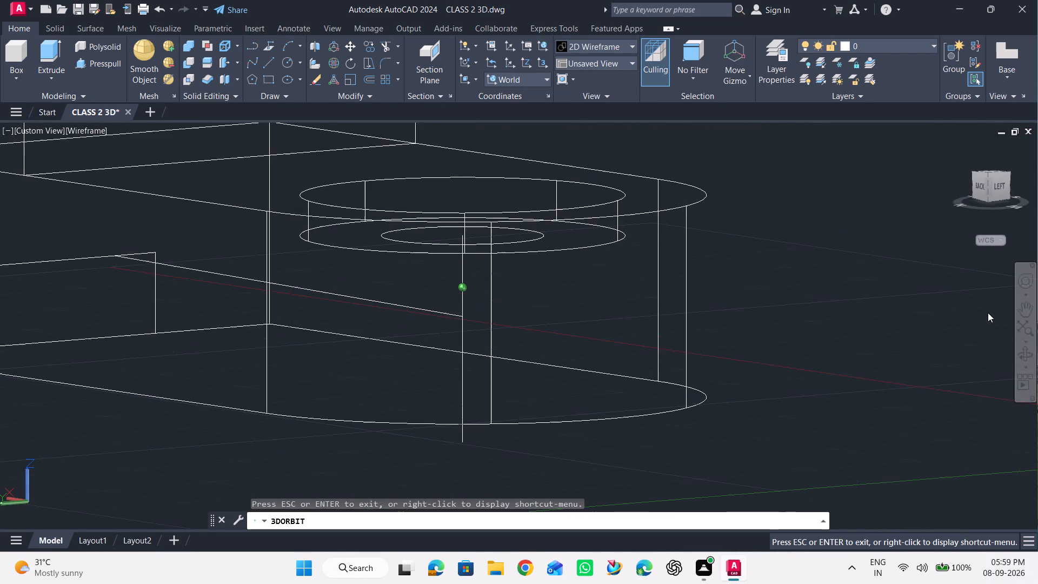
left_click_drag(988, 313, 986, 309)
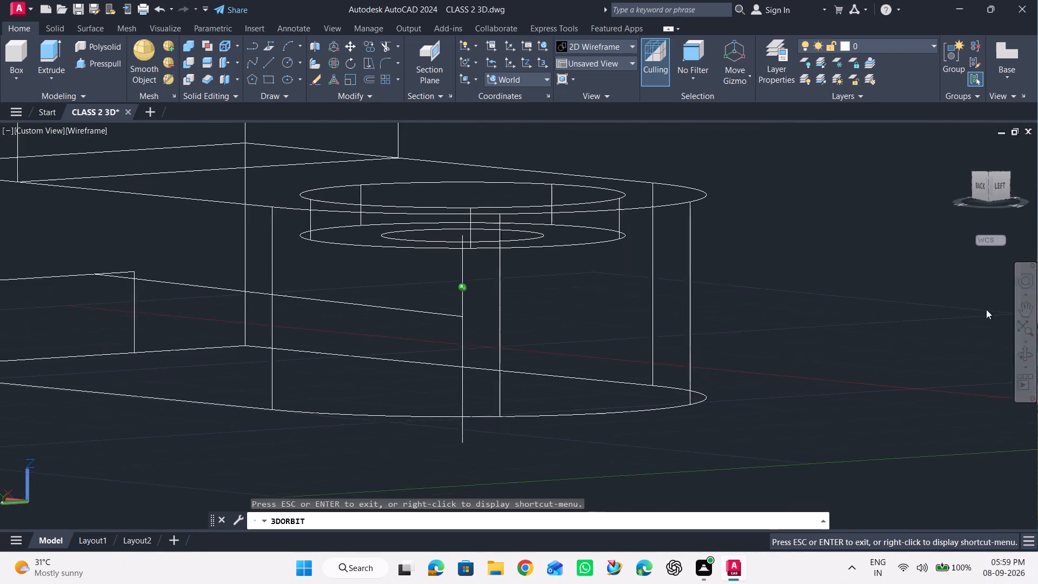
left_click_drag(986, 309, 838, 315)
key("Escape")
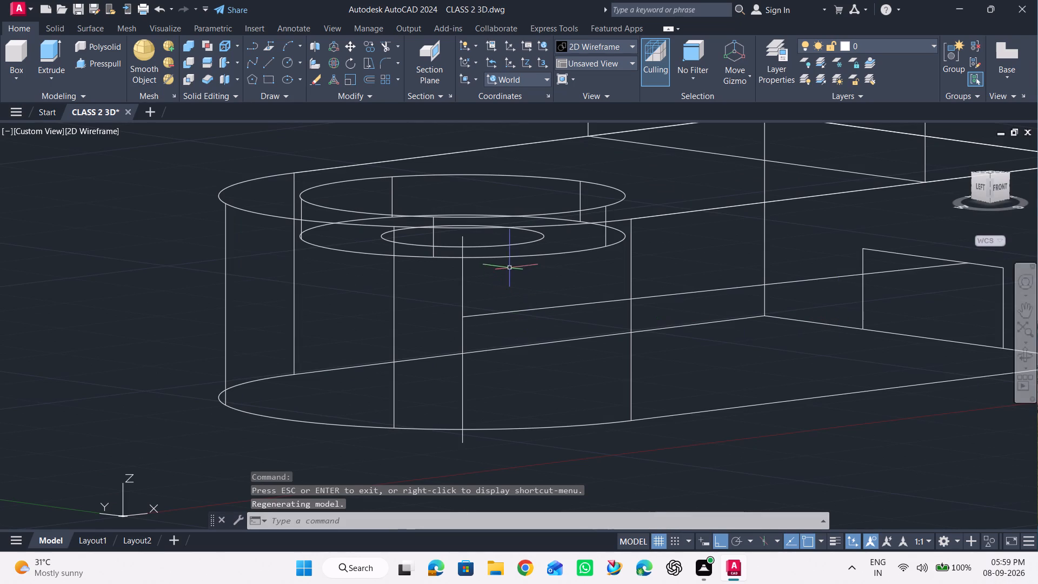
left_click(504, 245)
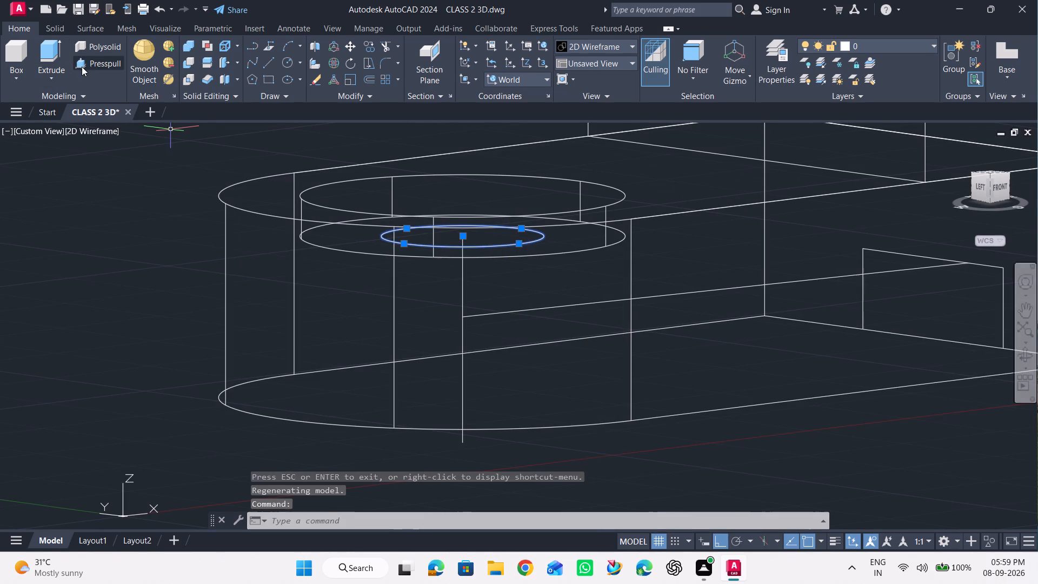
left_click(84, 67)
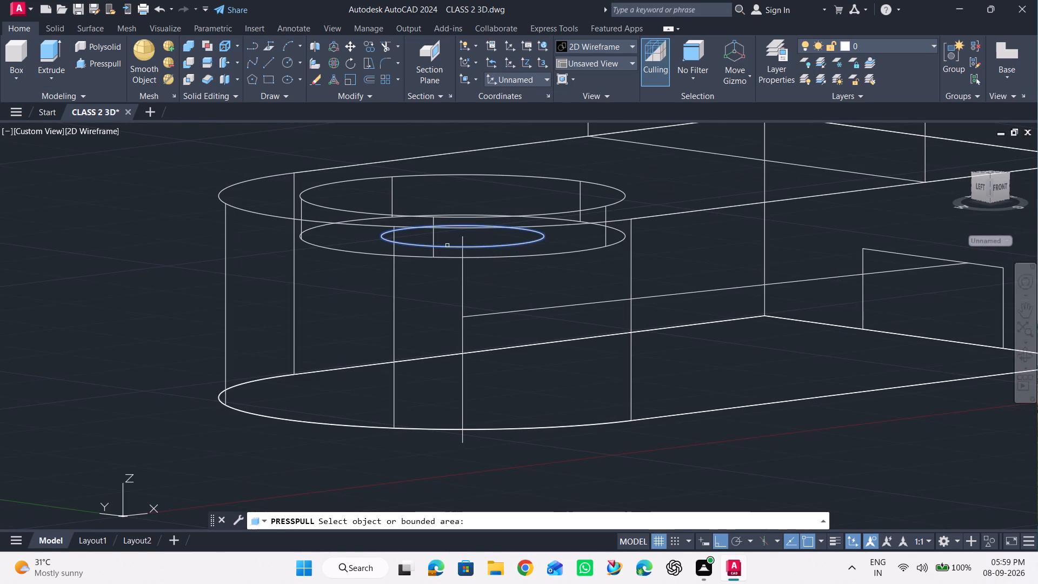
left_click(447, 245)
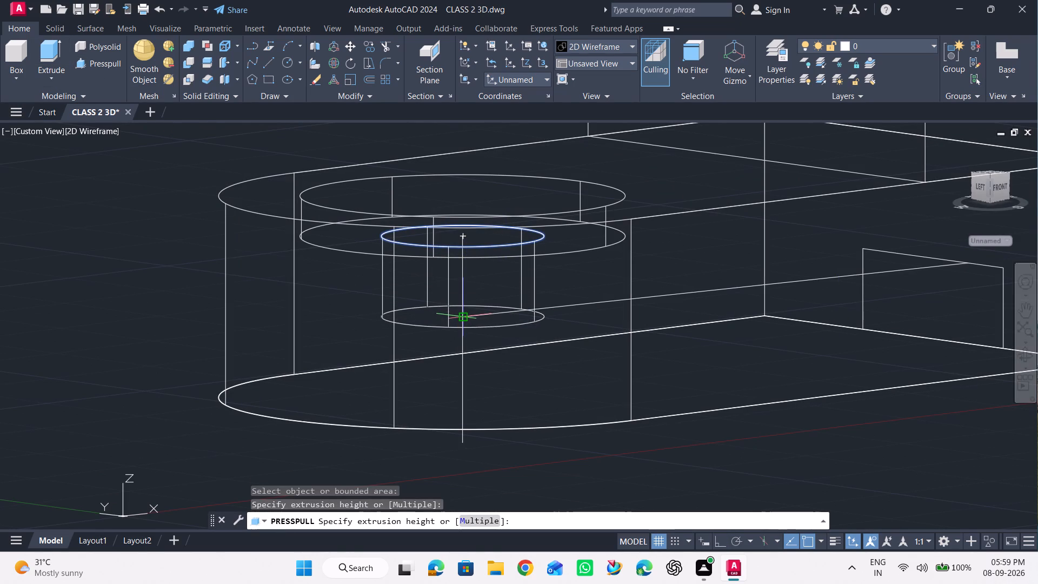
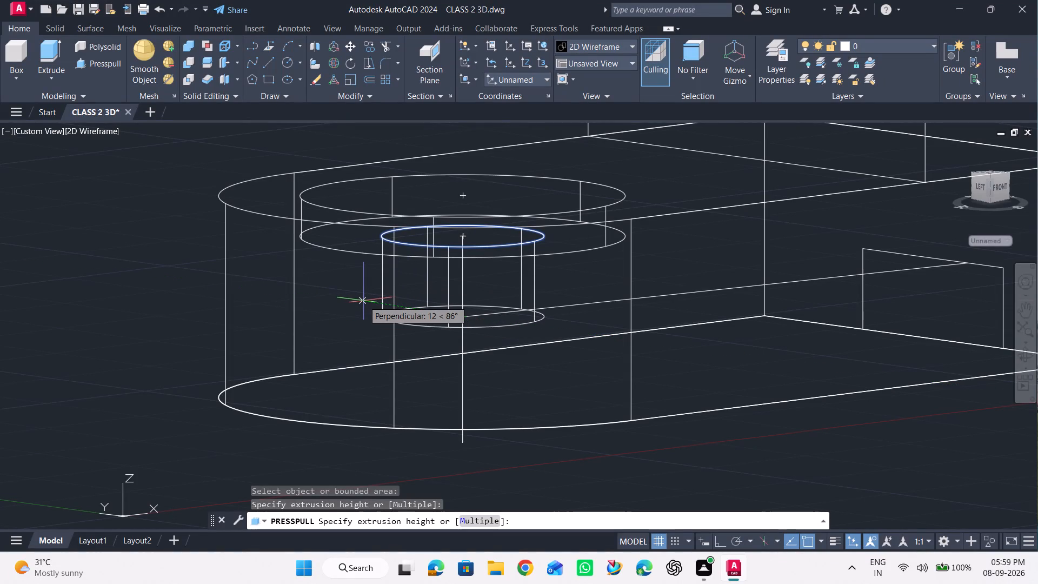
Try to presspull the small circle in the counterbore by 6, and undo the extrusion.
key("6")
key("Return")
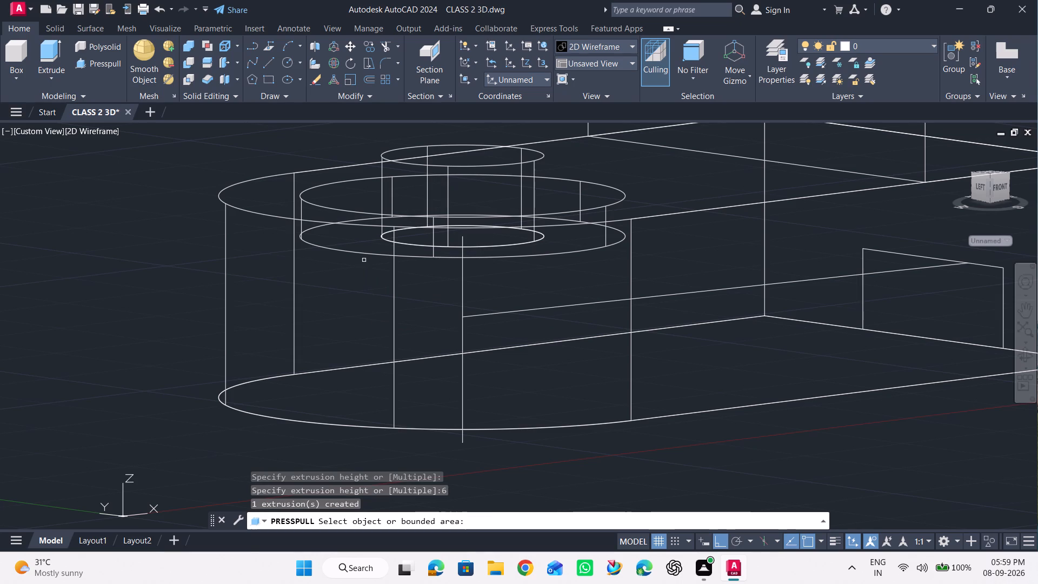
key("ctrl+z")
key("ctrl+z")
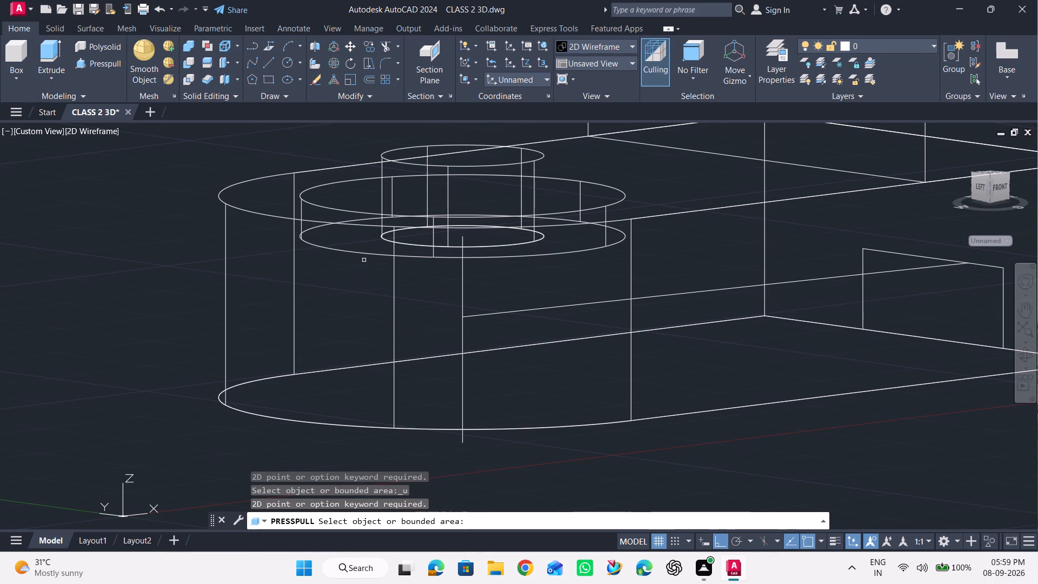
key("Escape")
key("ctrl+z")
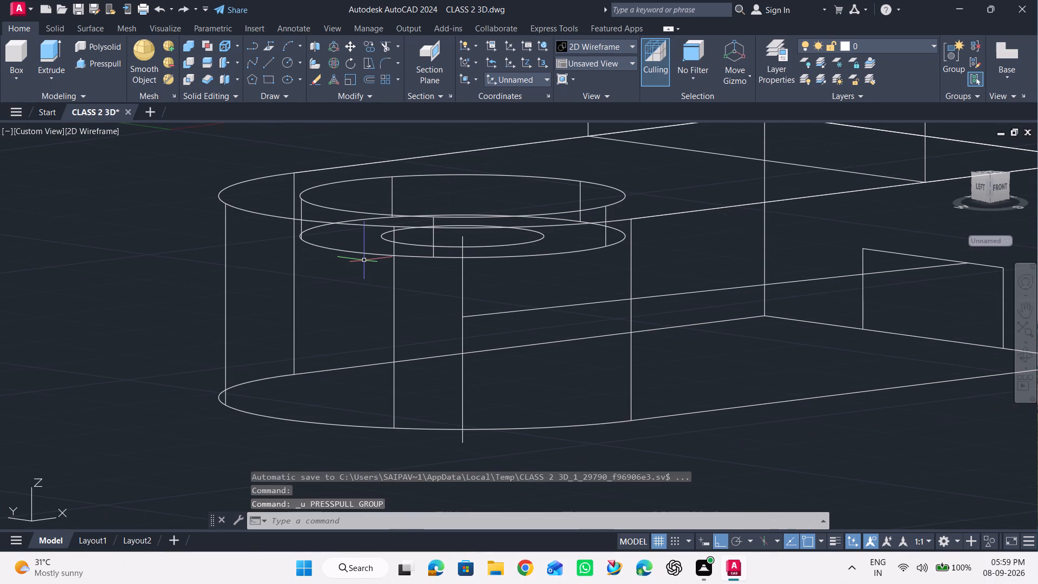
Presspull the small circle on the counterbore floor by -6, down into the base.
left_click(407, 242)
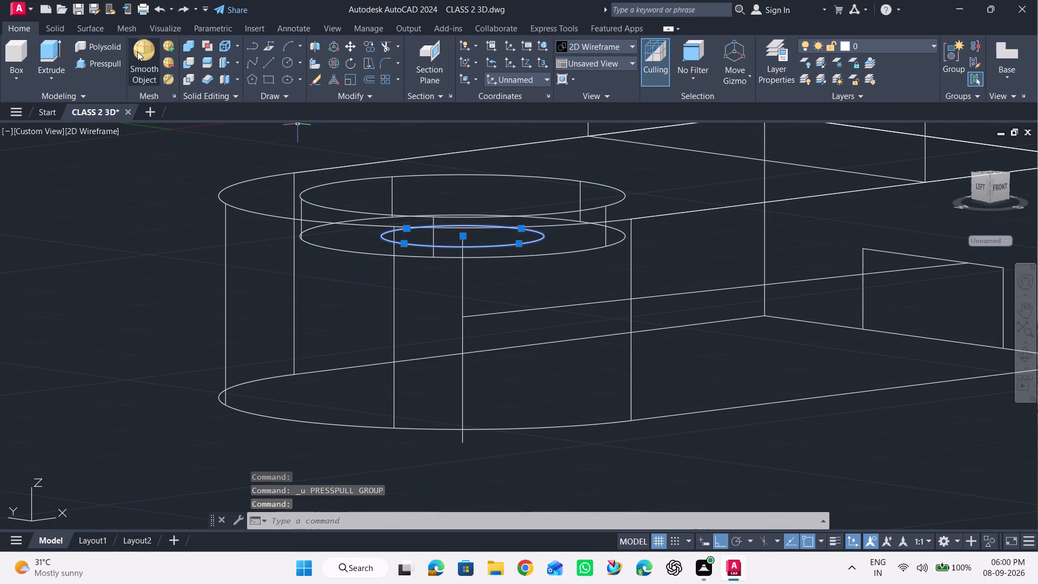
left_click(103, 65)
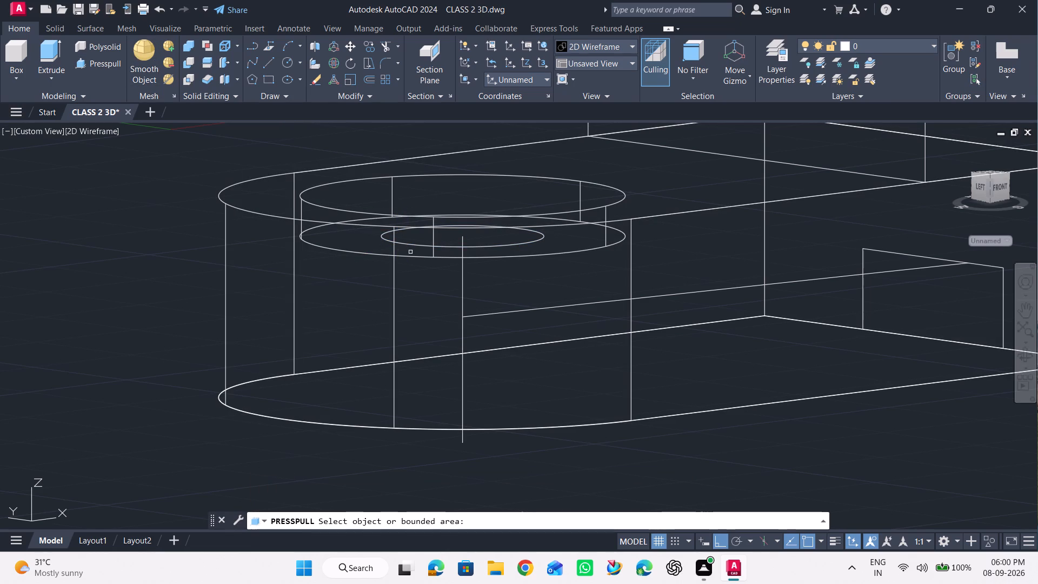
left_click(420, 244)
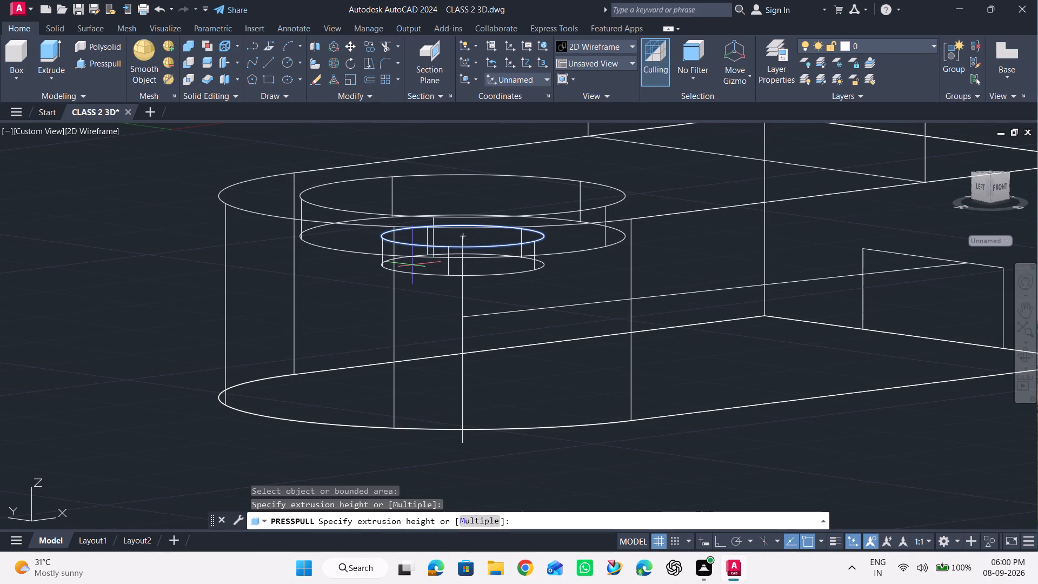
type("-6")
key("Return")
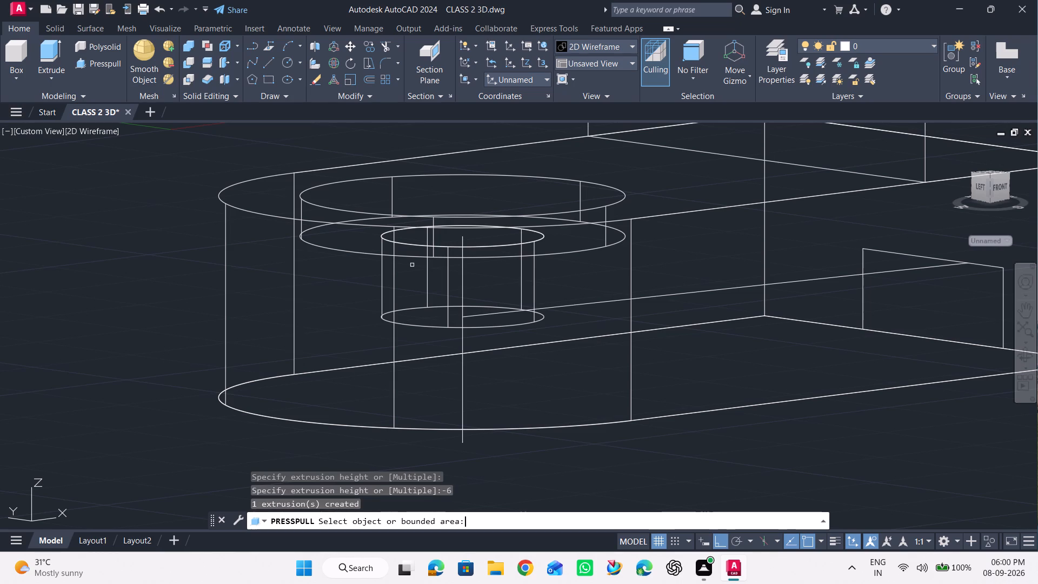
key("space")
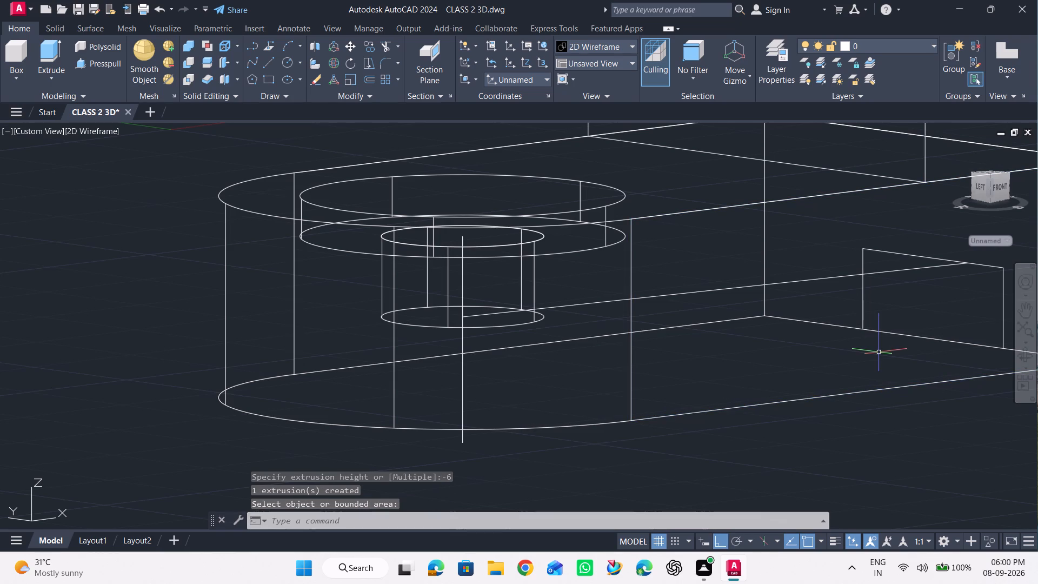
Delete the vertical and the long horizontal construction lines that run through the small cylinder in the base.
left_click(1024, 360)
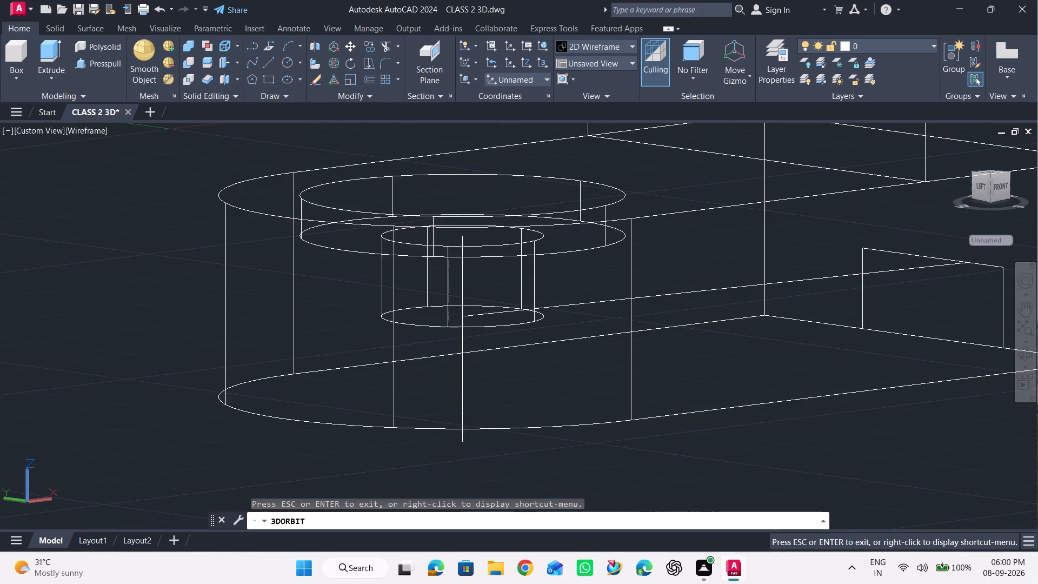
left_click_drag(917, 344, 790, 350)
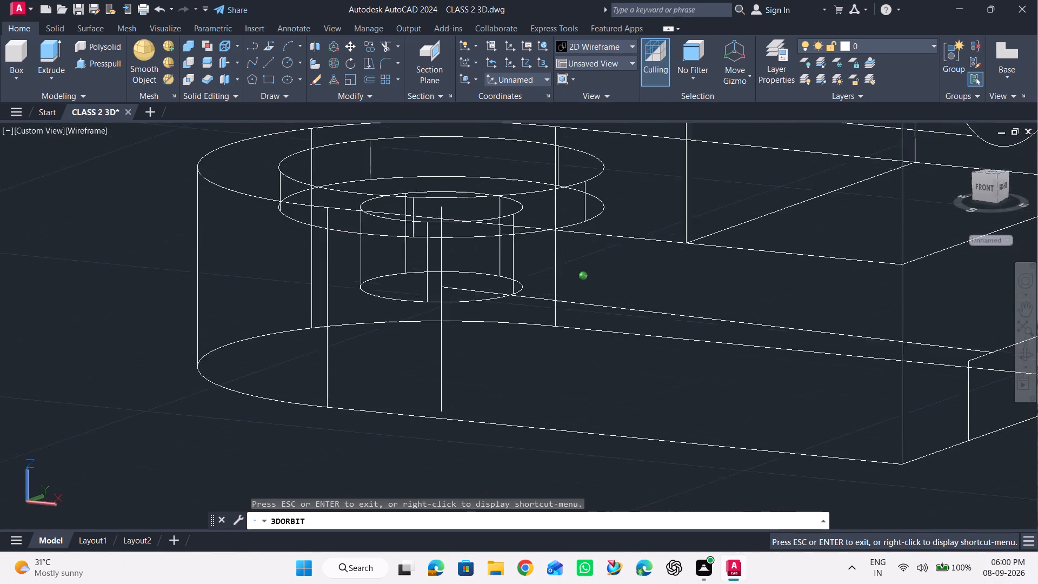
left_click_drag(790, 350, 894, 358)
key("Escape")
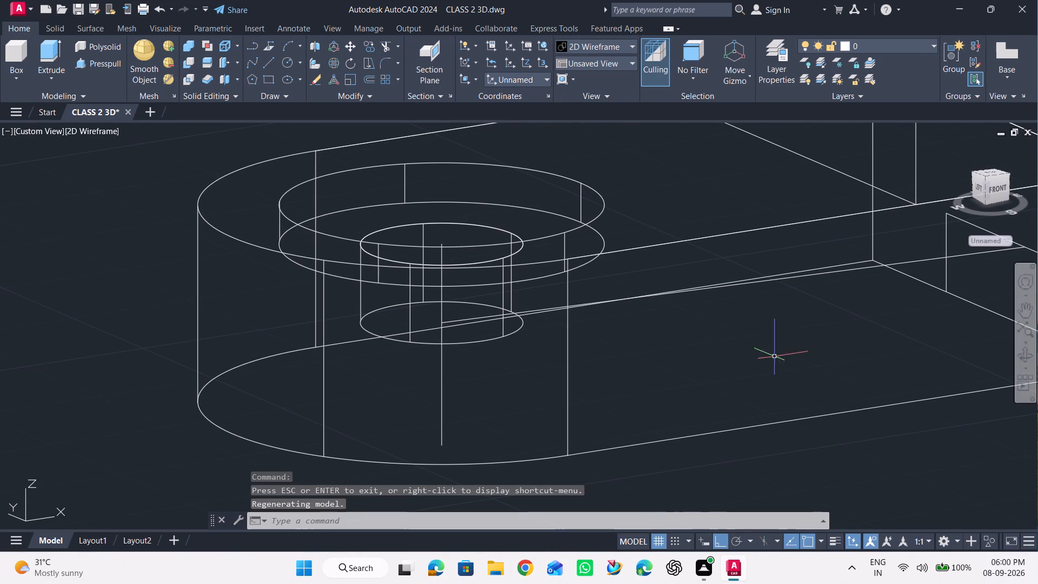
left_click(706, 288)
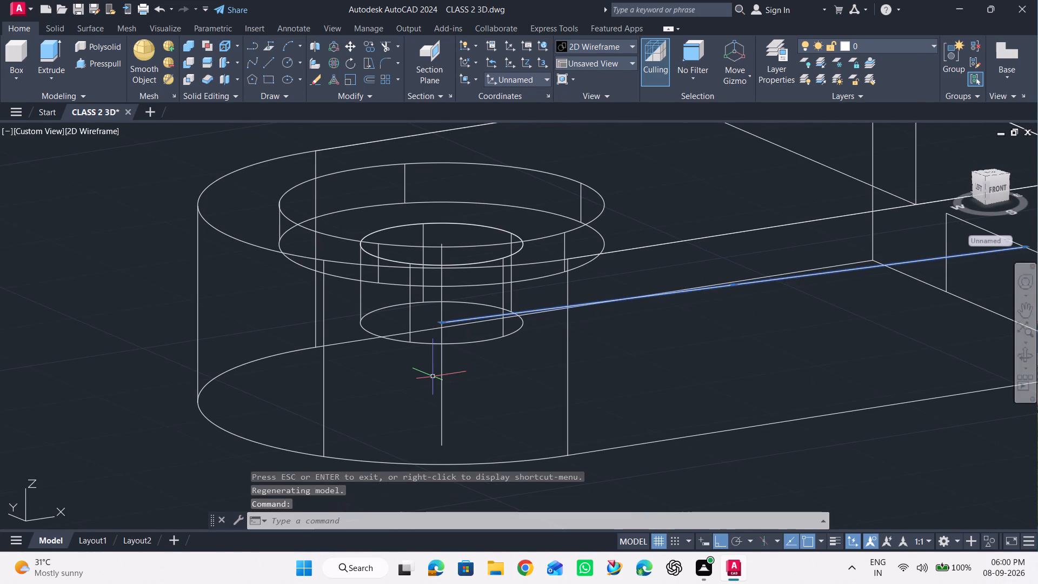
left_click(441, 379)
key("Delete")
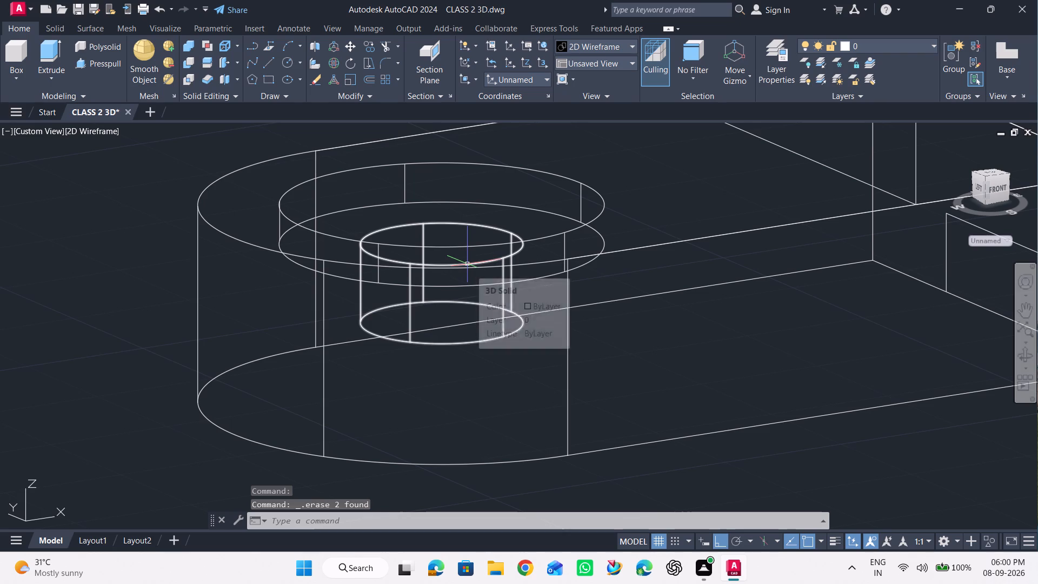
Examine the rounded end and the flat end face in the Shaded with edges style, and return to 2D Wireframe.
left_click(1026, 358)
left_click_drag(830, 336, 687, 367)
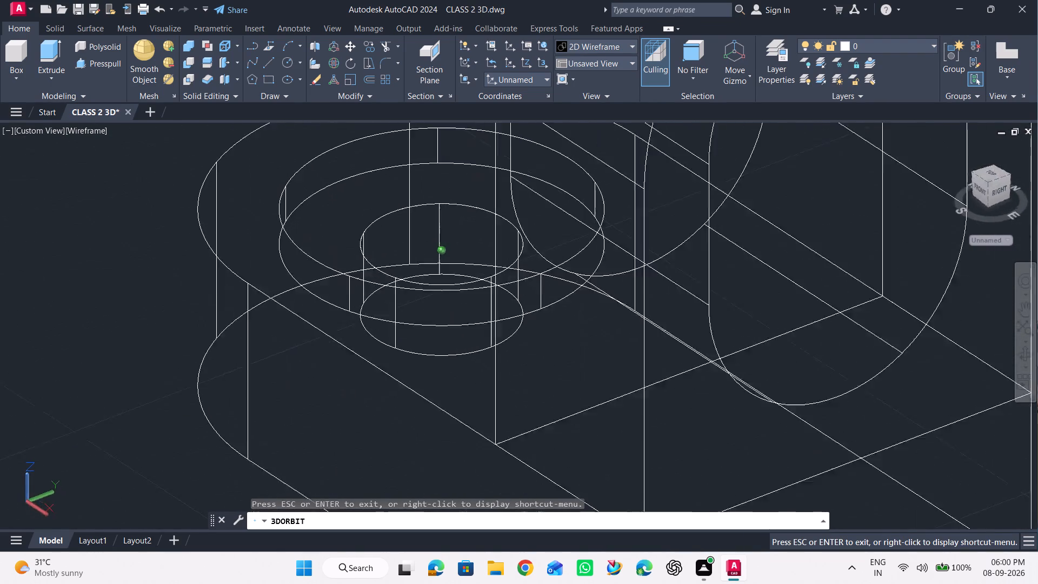
left_click_drag(687, 367, 769, 376)
key("Escape")
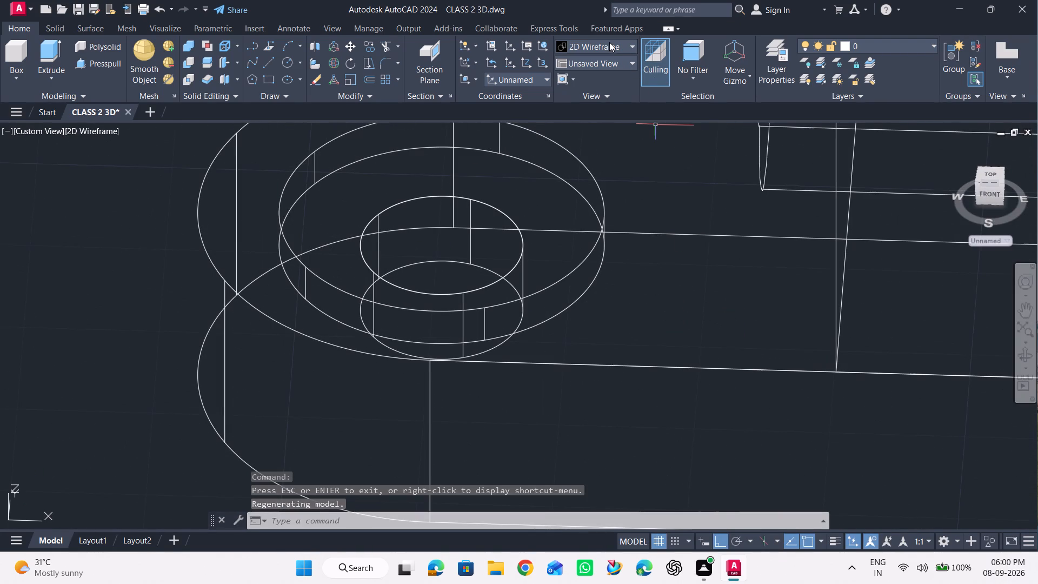
left_click(609, 42)
left_click(647, 133)
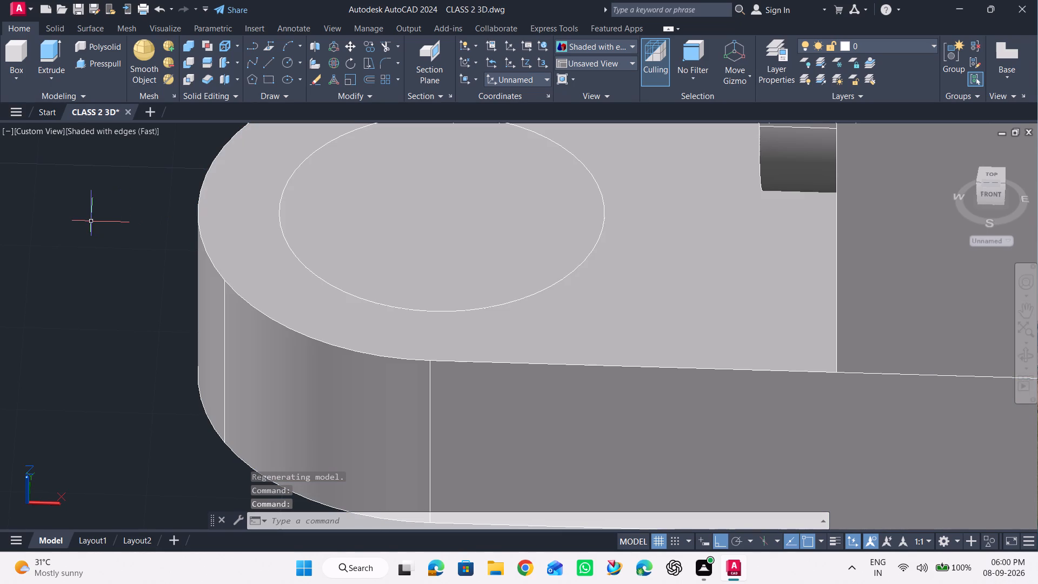
left_click(1032, 357)
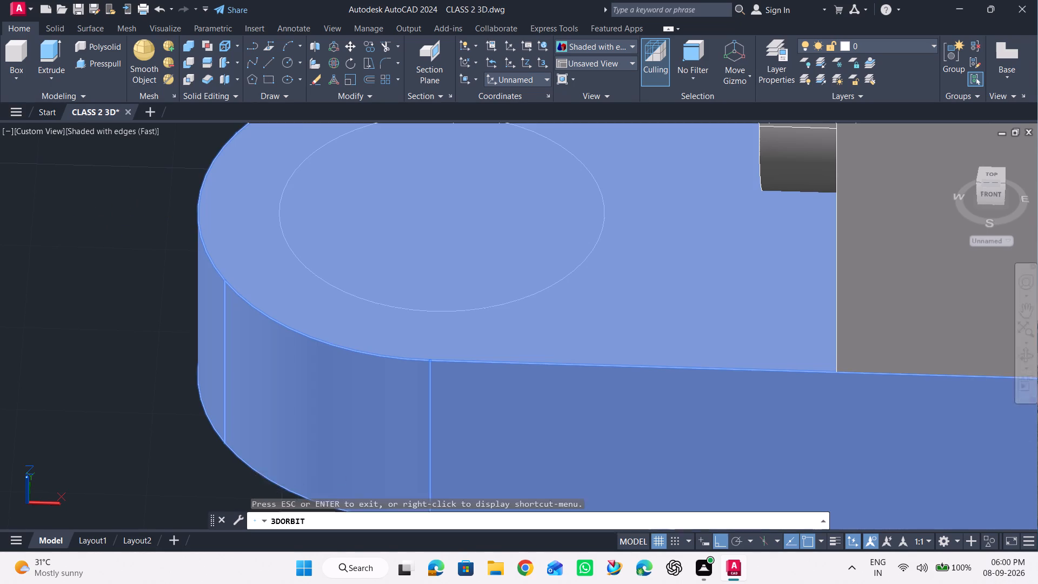
left_click_drag(880, 359, 712, 303)
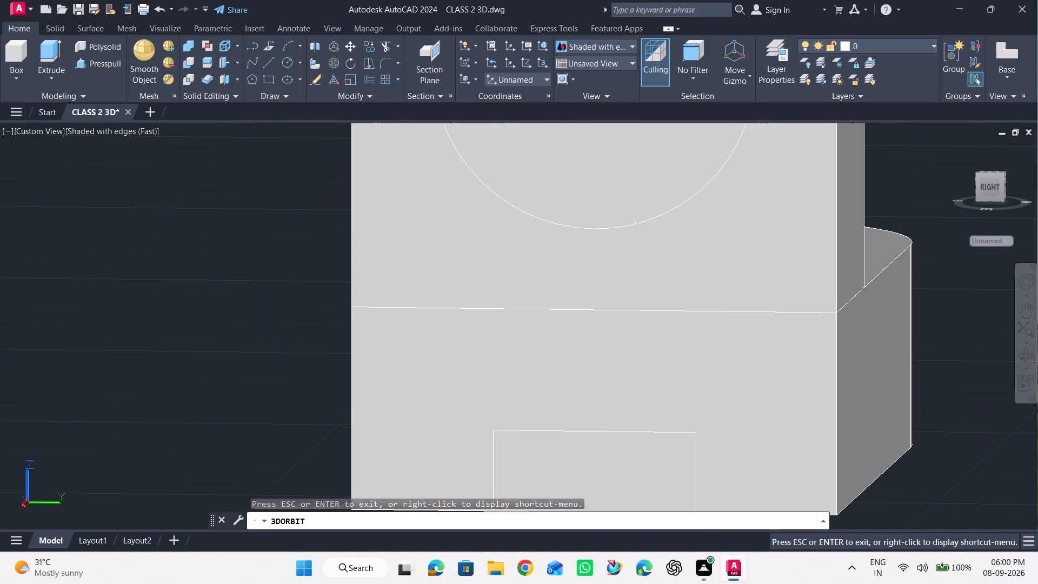
scroll(712, 303, "down", 1)
scroll(449, 261, "down", 1)
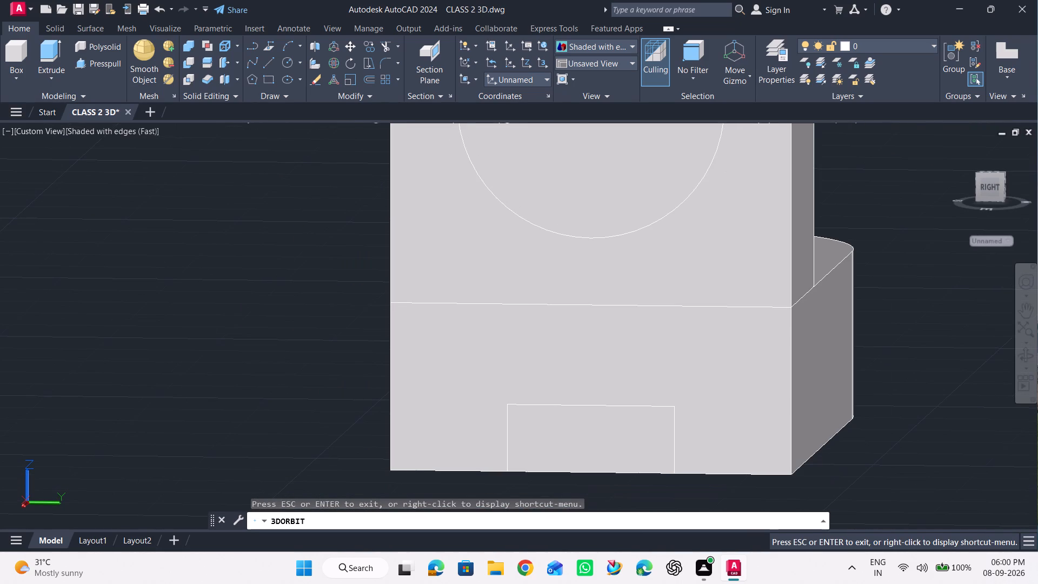
key("Escape")
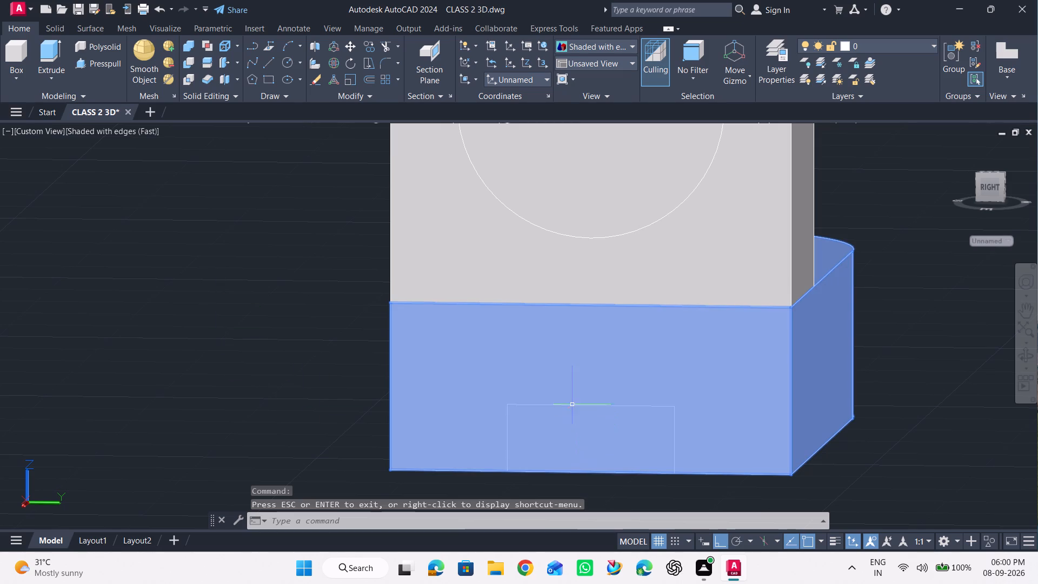
left_click(607, 46)
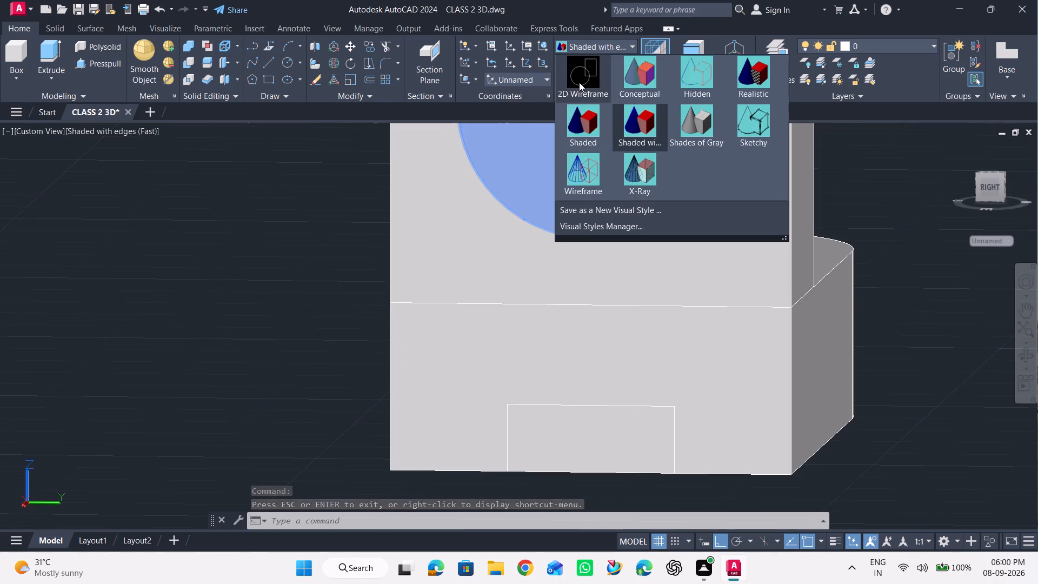
left_click(579, 82)
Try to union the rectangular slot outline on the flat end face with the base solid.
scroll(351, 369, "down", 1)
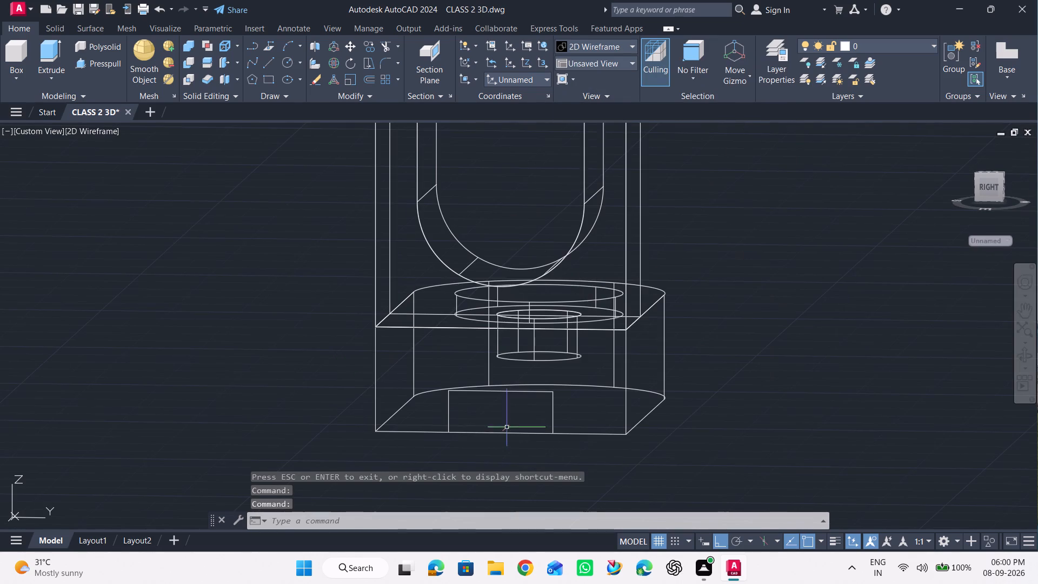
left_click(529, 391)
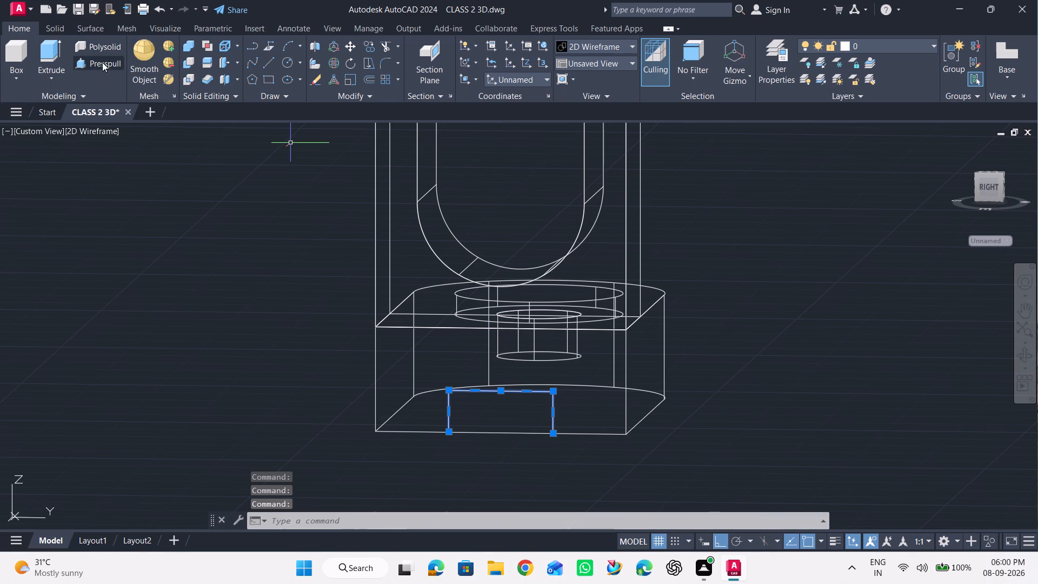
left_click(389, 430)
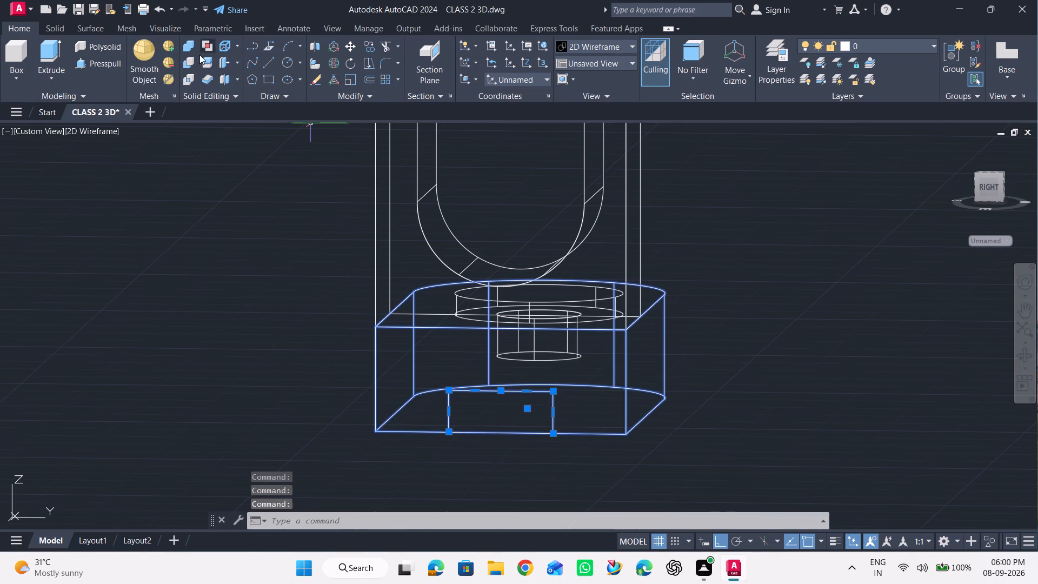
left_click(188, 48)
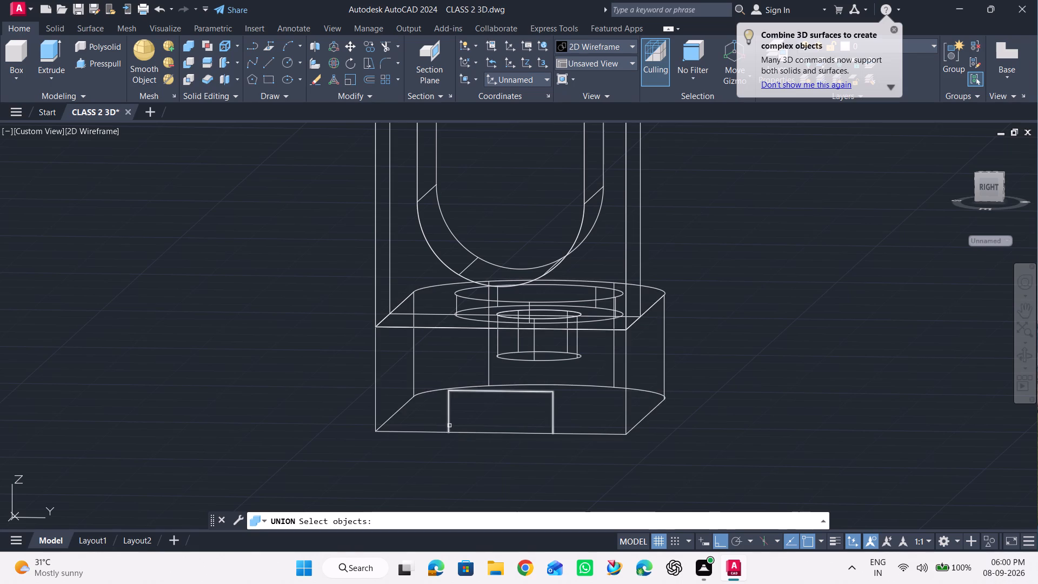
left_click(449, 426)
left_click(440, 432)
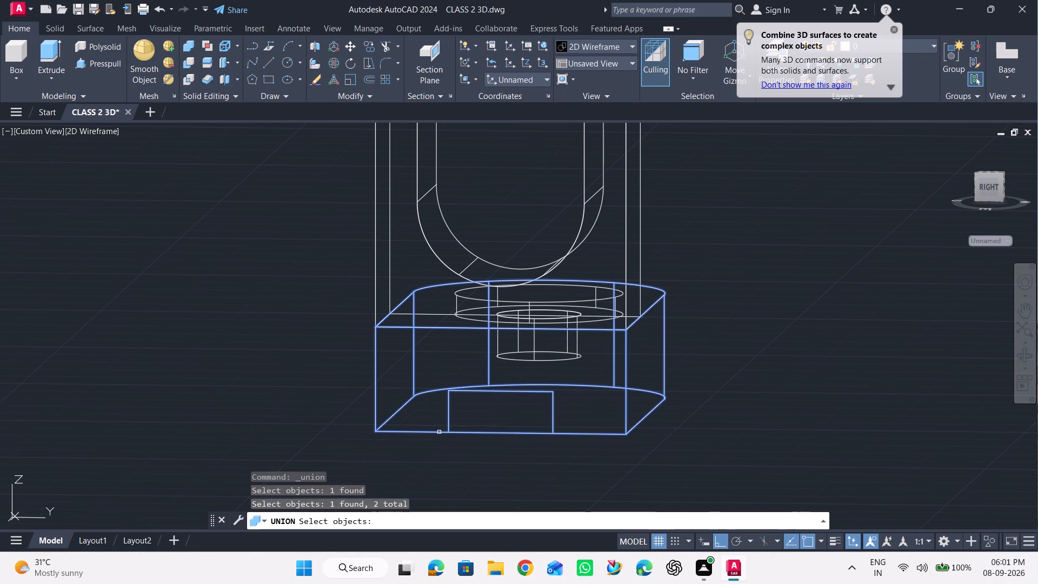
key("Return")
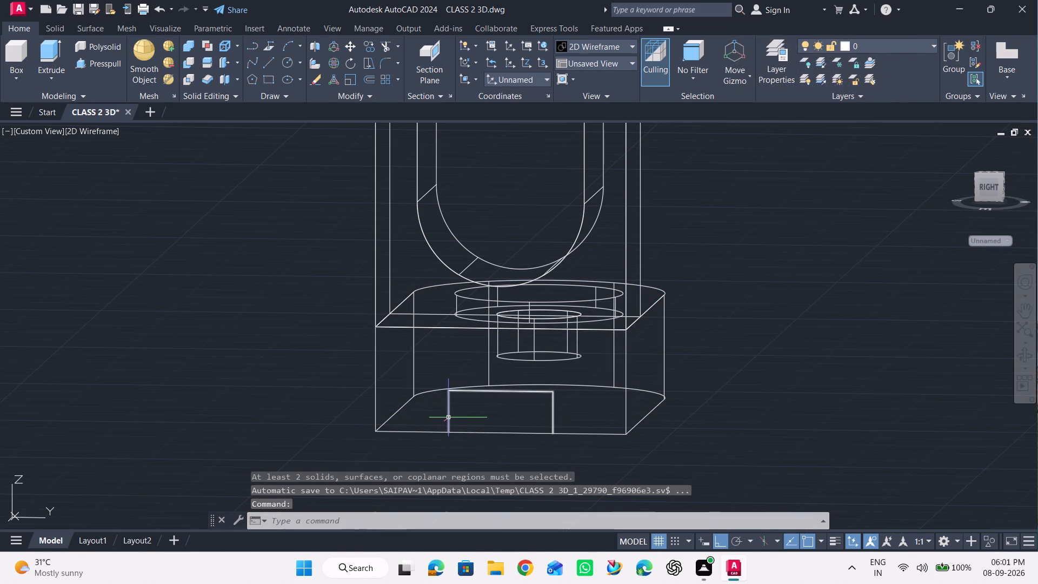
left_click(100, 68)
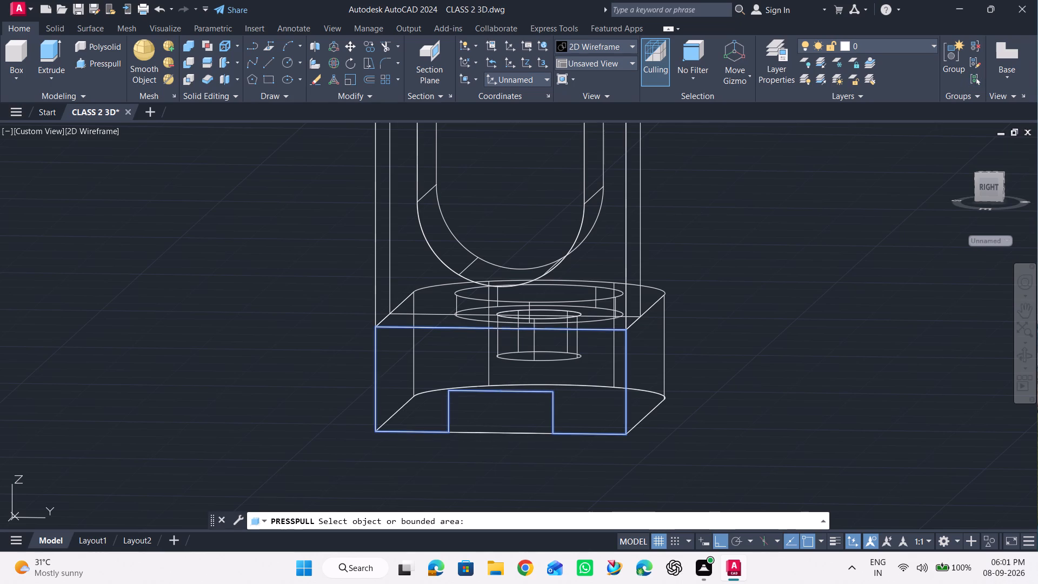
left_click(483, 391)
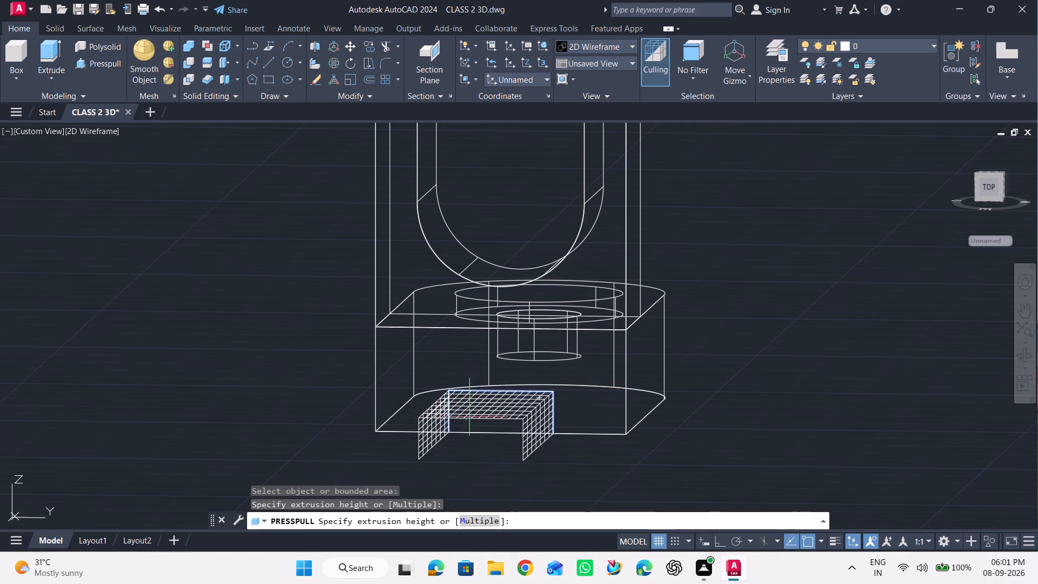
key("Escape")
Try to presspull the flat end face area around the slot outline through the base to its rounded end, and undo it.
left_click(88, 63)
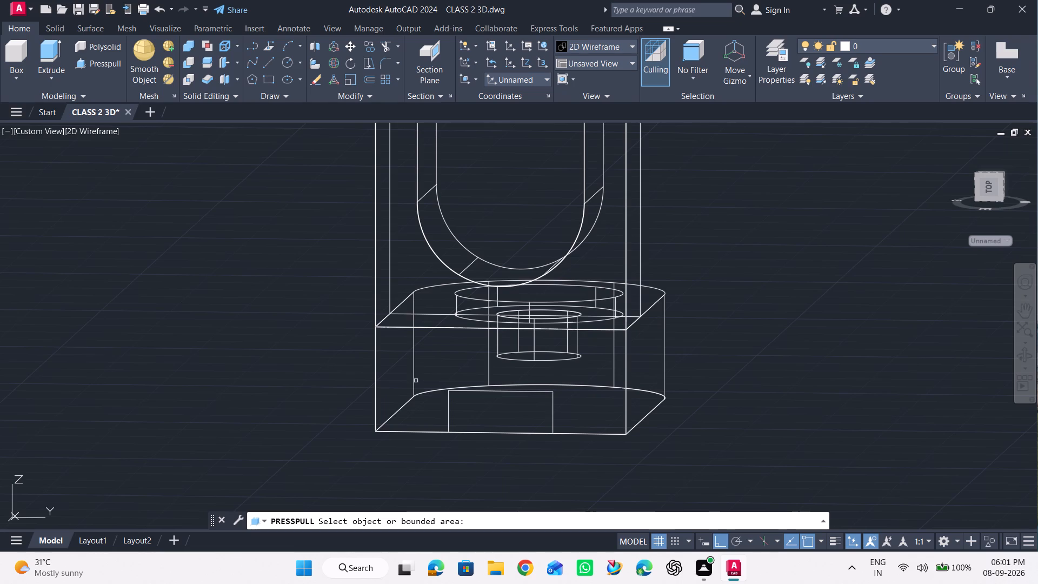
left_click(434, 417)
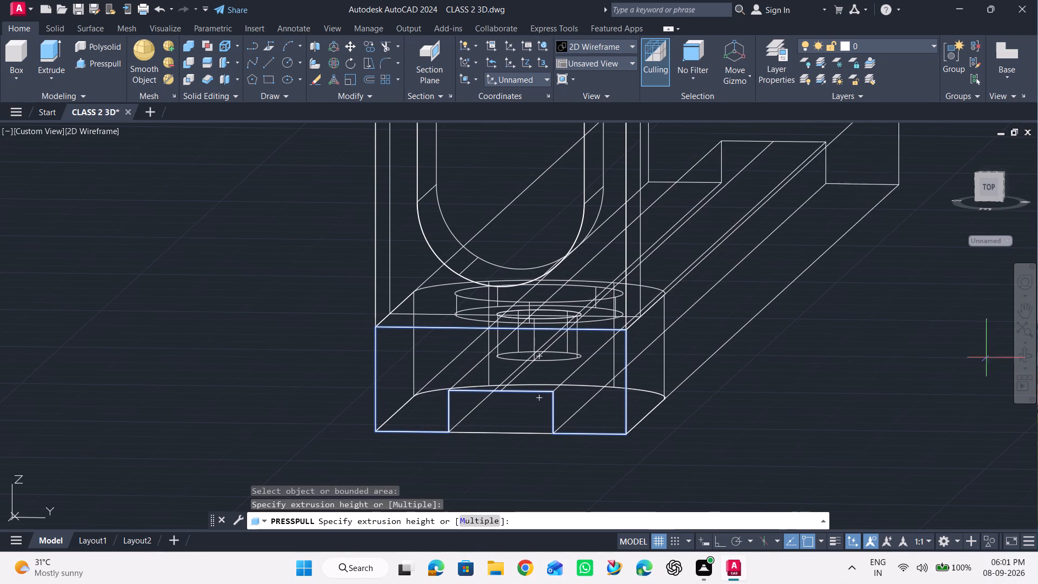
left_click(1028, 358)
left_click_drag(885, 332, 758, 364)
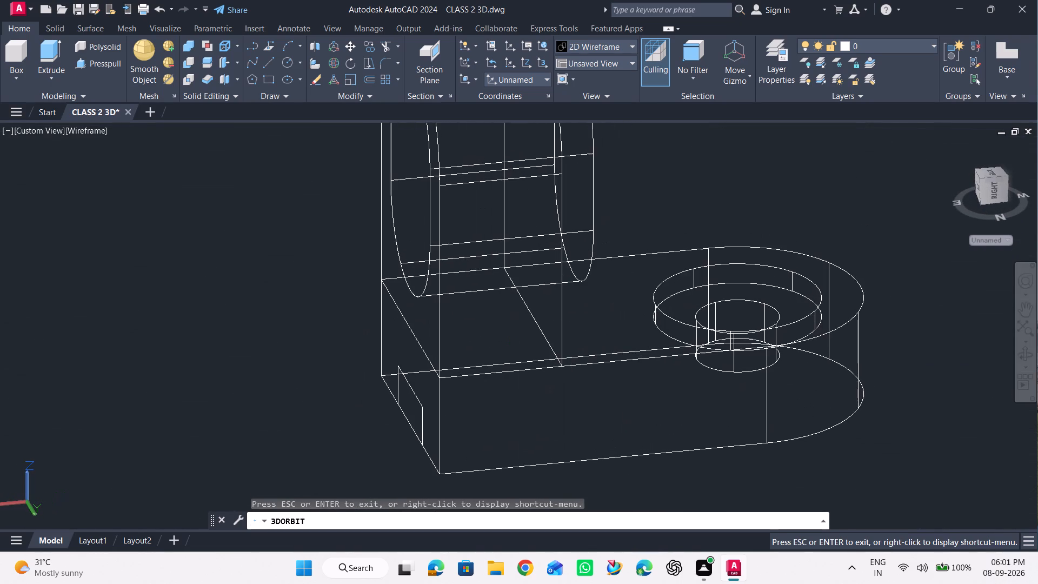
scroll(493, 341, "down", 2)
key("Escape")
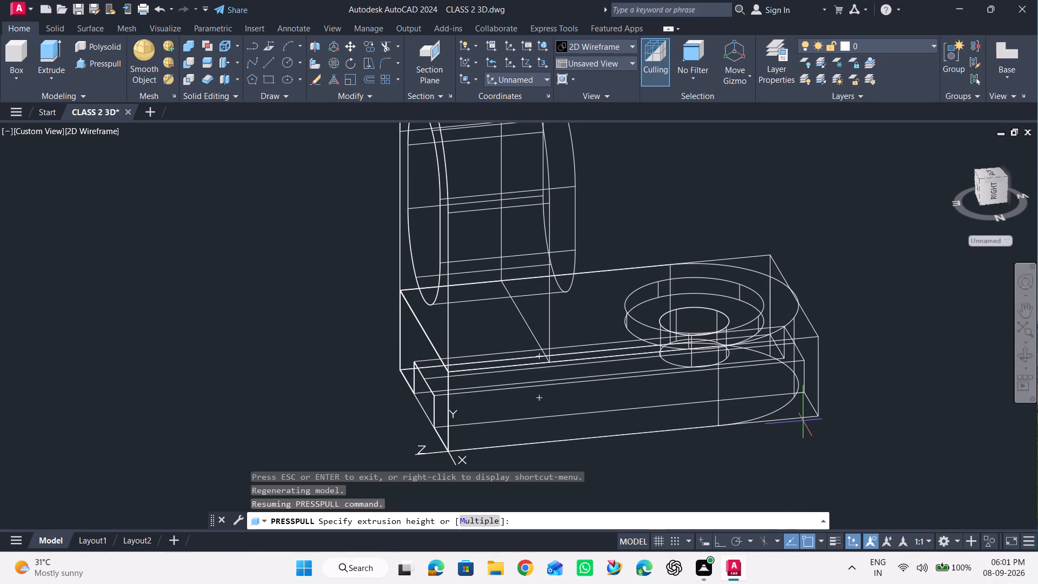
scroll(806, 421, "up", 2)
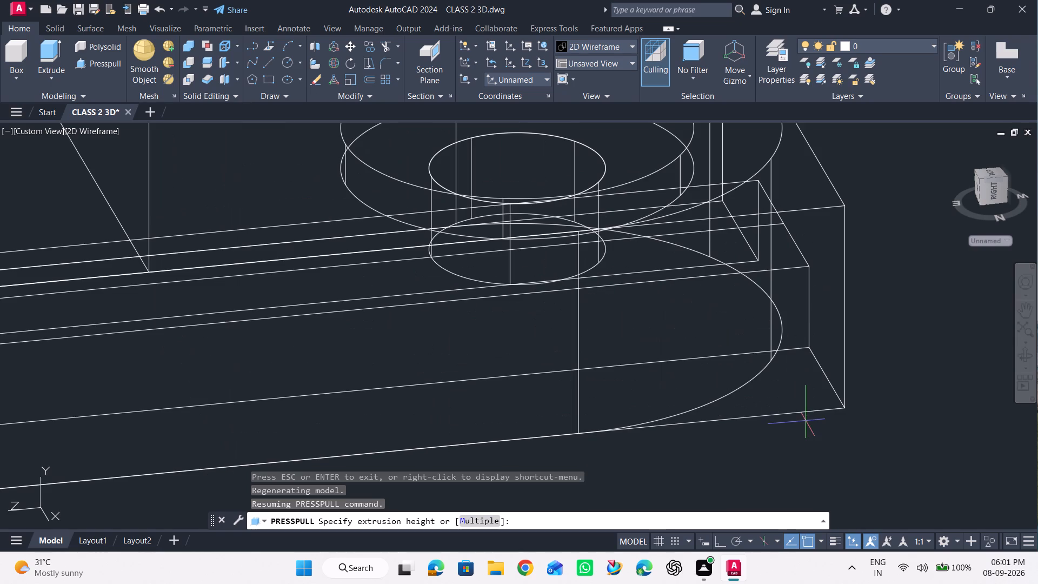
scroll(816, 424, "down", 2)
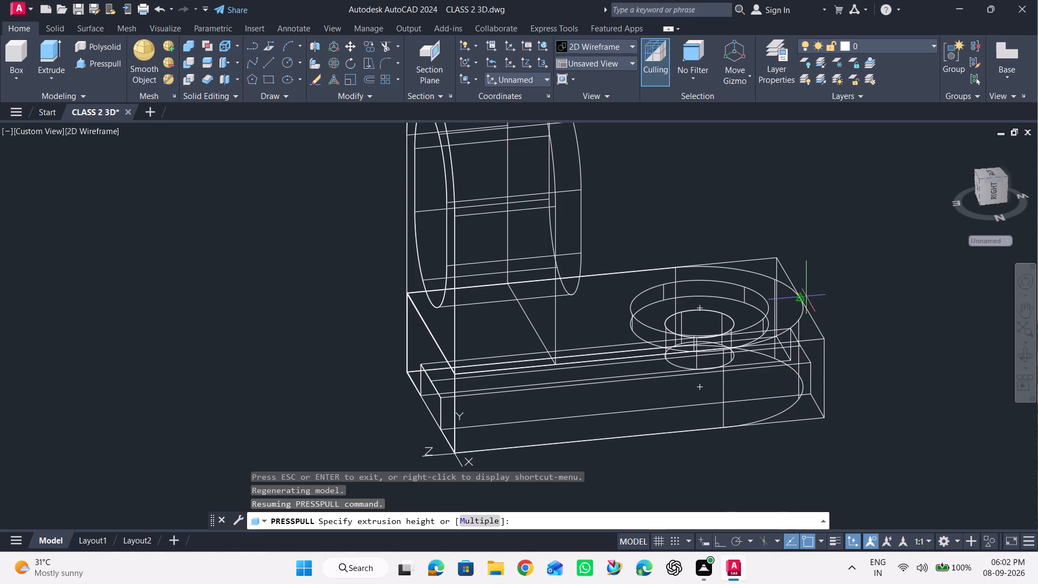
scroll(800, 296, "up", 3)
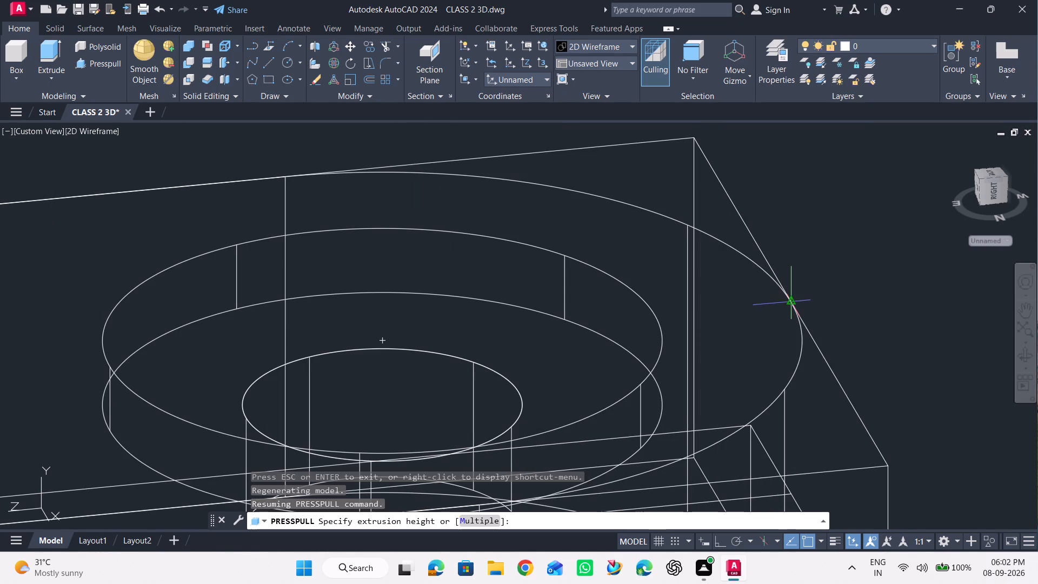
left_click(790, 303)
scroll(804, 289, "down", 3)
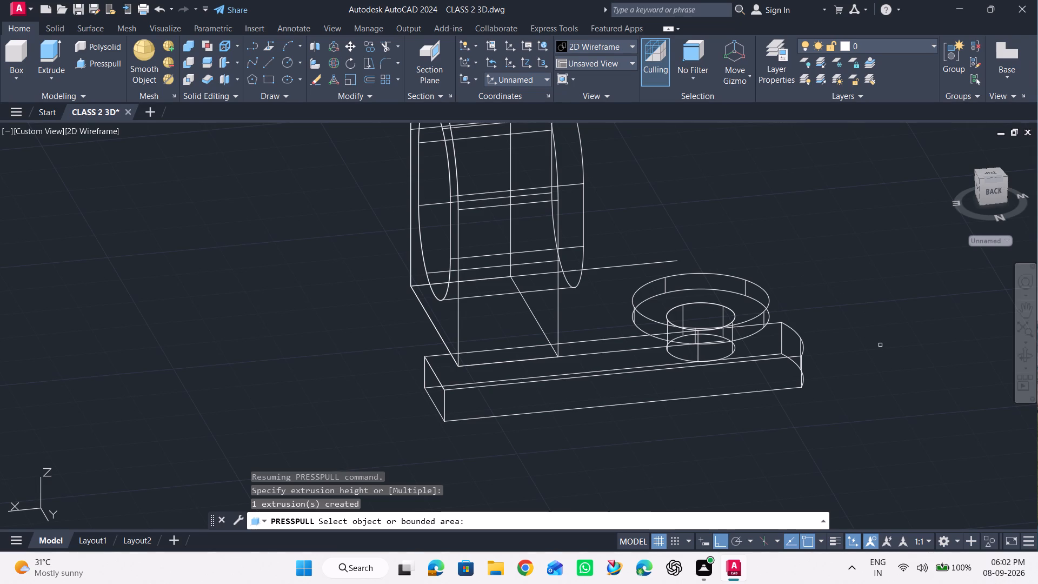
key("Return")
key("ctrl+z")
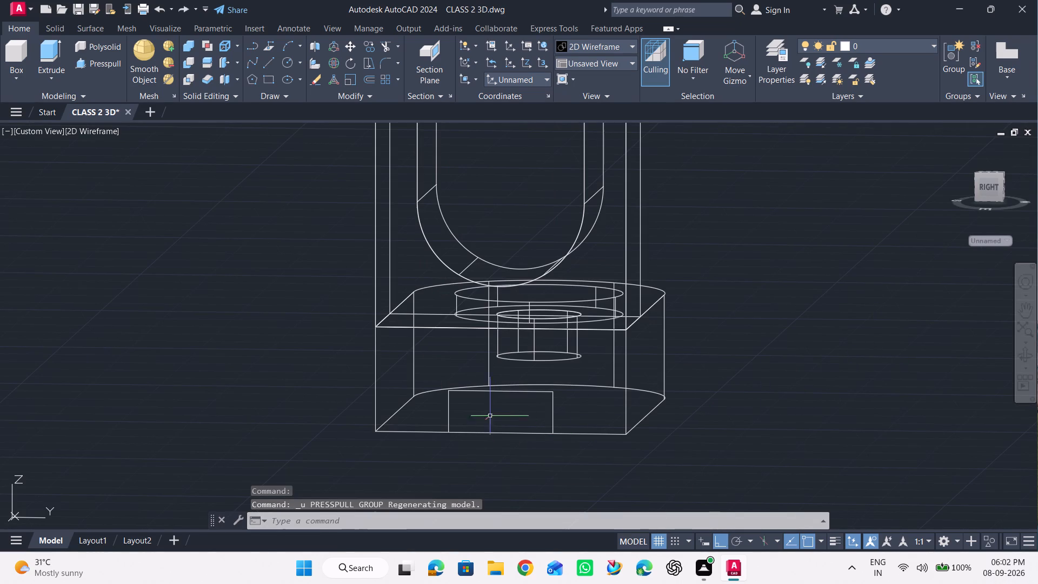
Presspull the open slot outline on the flat end face along the base to the lower edge of the rounded end.
left_click(481, 389)
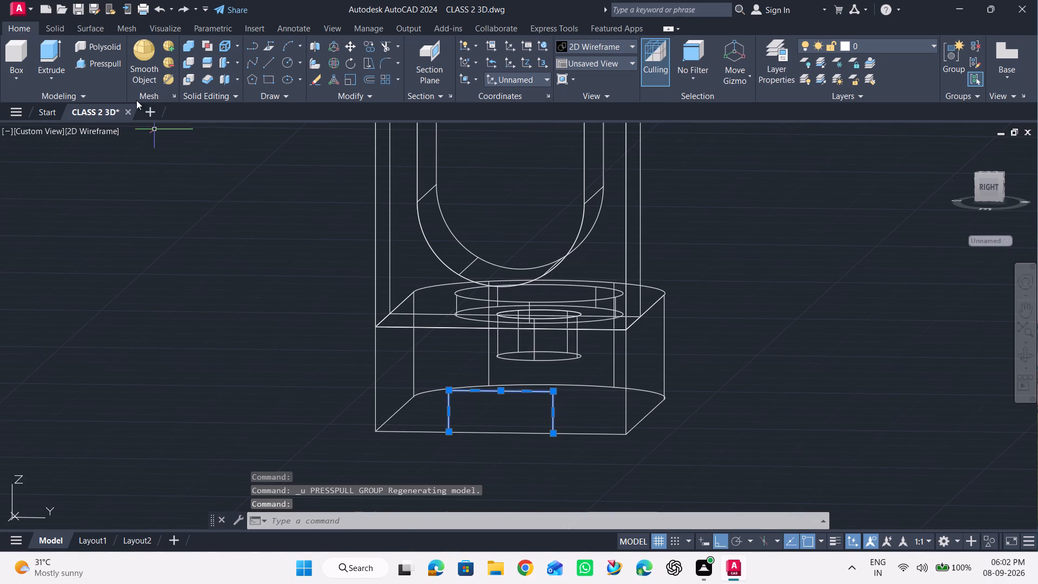
left_click(79, 58)
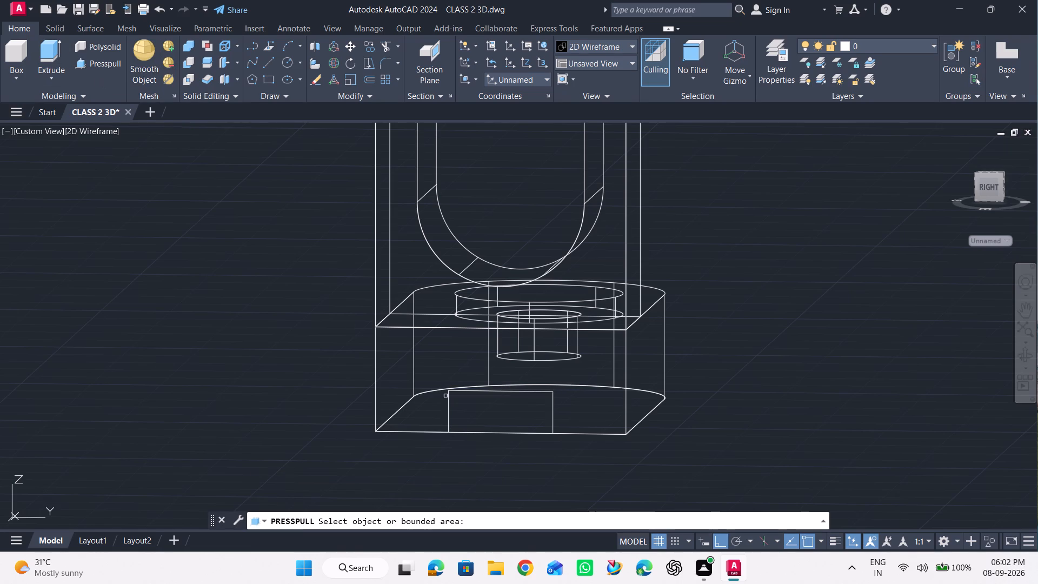
left_click(509, 391)
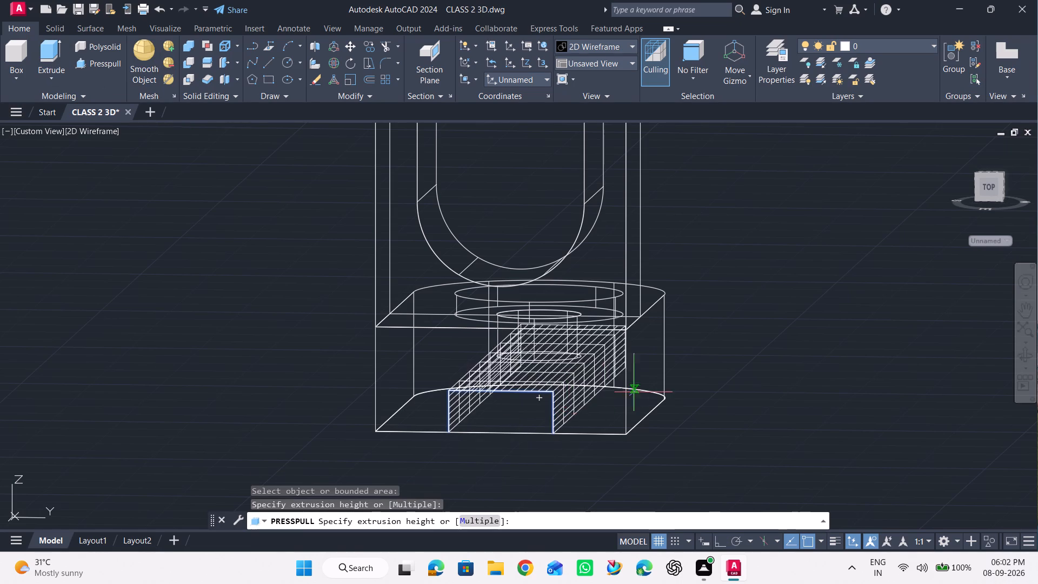
left_click(1024, 357)
left_click_drag(847, 390, 695, 425)
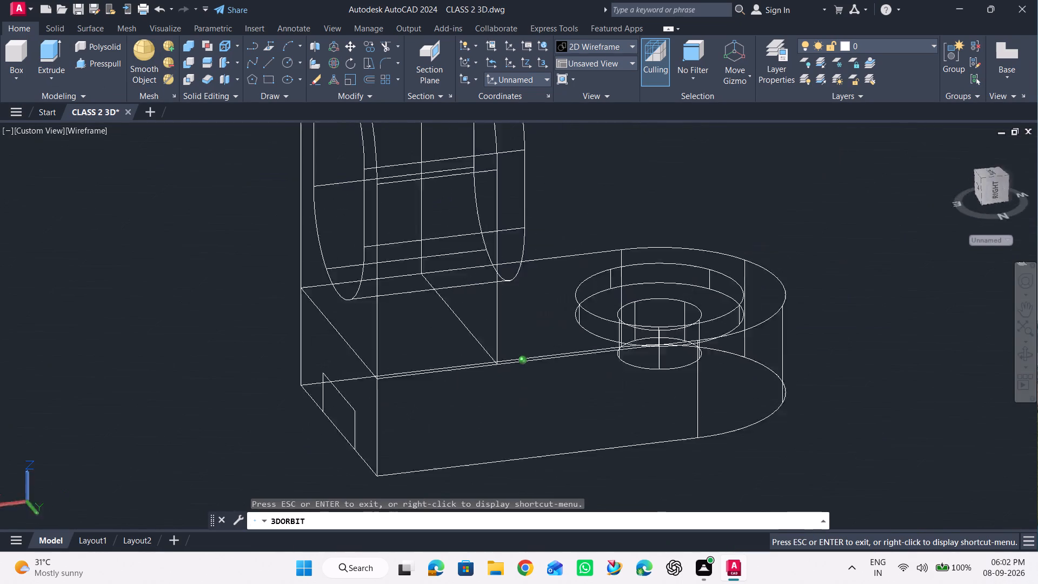
left_click_drag(695, 425, 657, 428)
left_click(1023, 356)
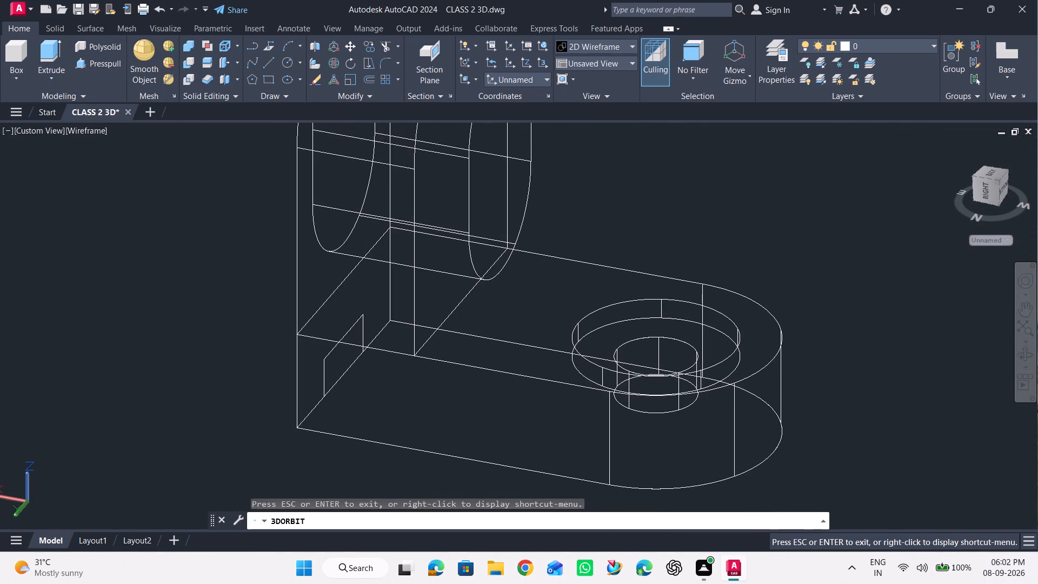
key("Escape")
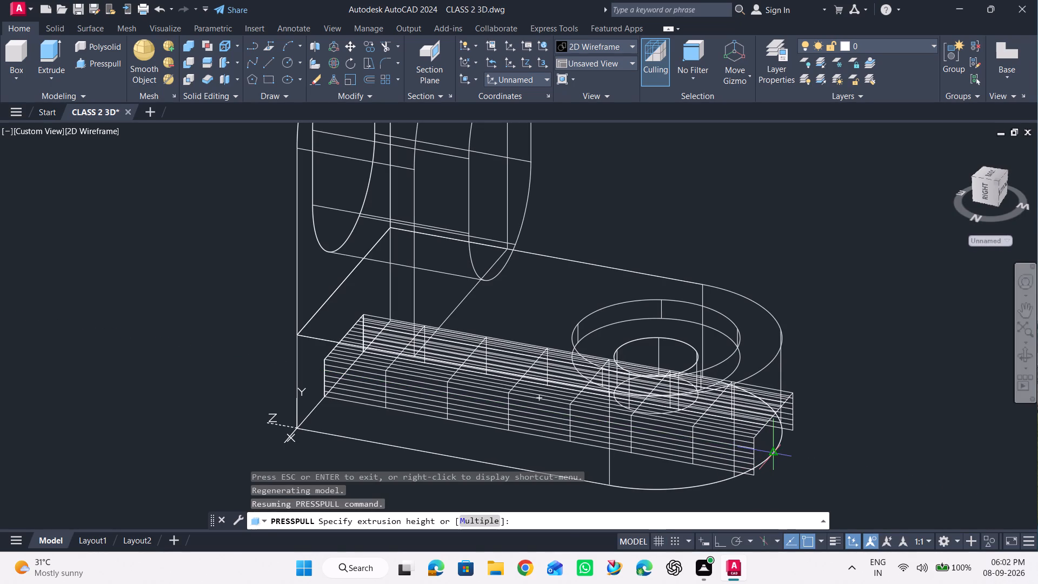
left_click(775, 449)
key("Escape")
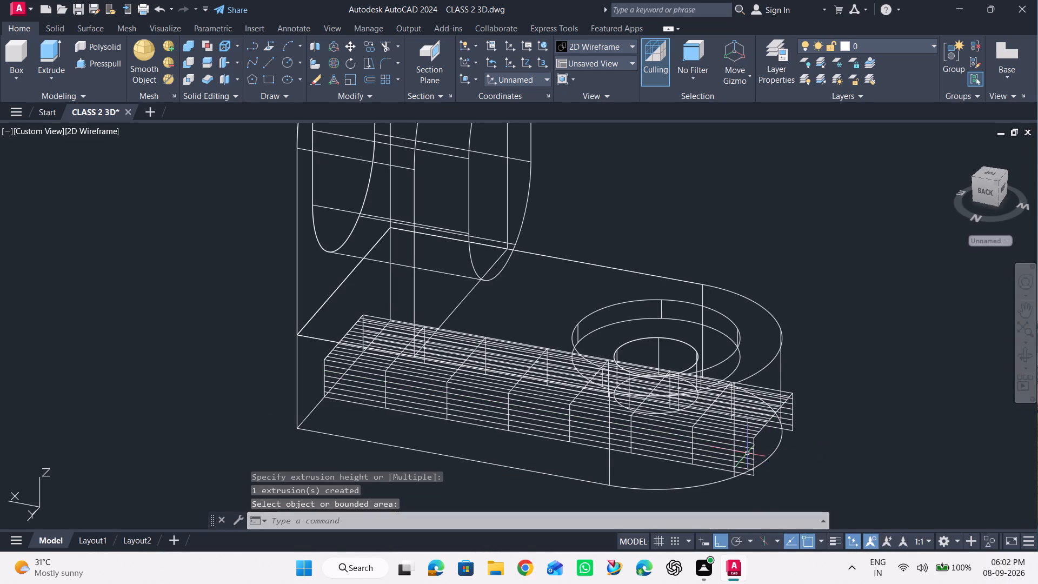
Examine the extruded slot surface inside the base from the flat end face side.
left_click(1024, 359)
left_click_drag(908, 366, 1037, 356)
left_click_drag(851, 383, 1037, 308)
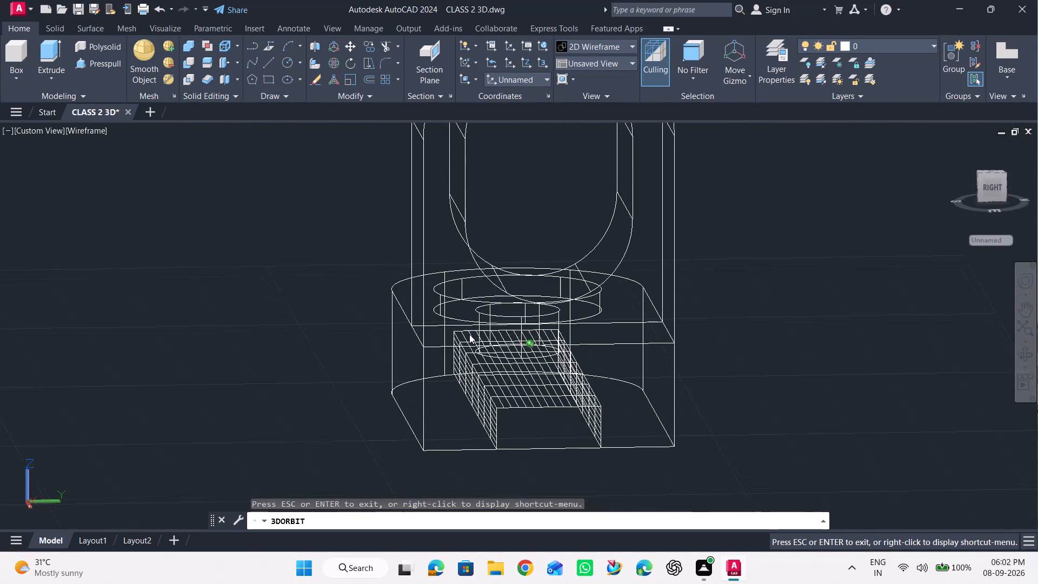
key("Escape")
key("Escape")
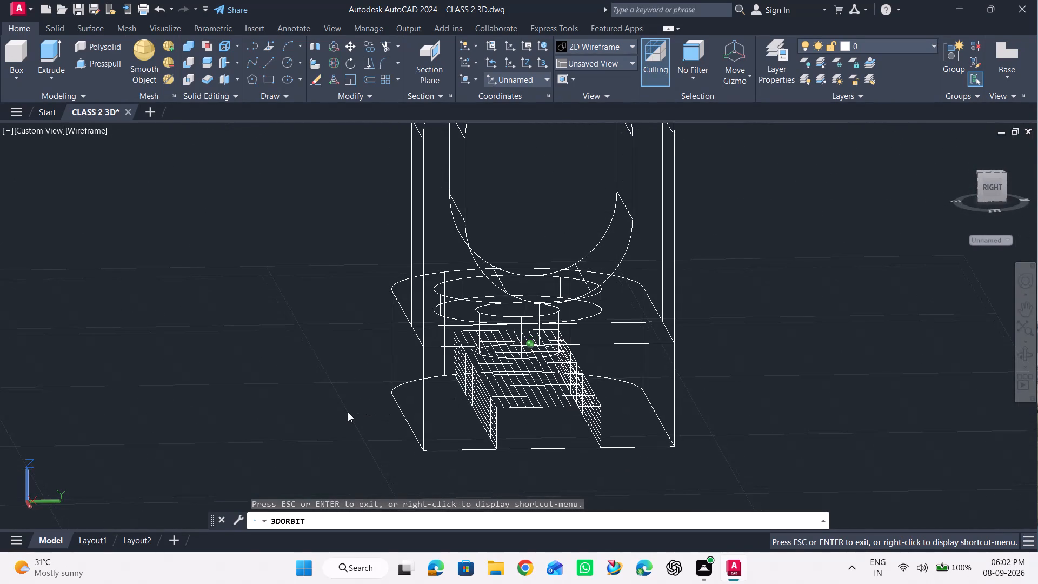
key("Escape")
key("Escape")
key("Escape")
key("Escape")
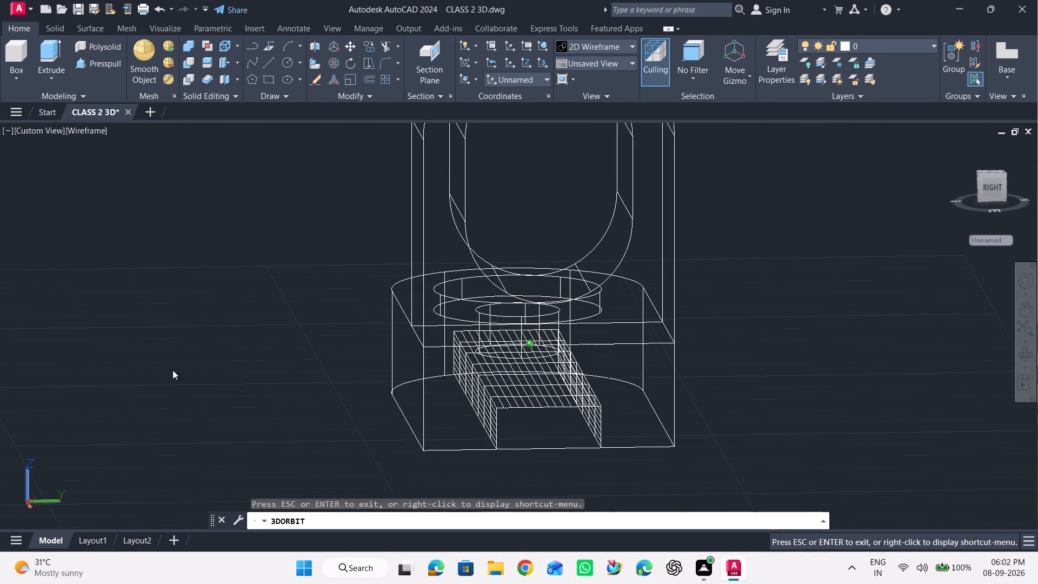
key("Escape")
key("Escape")
key("Escape")
key("Escape")
key("Escape")
key("Escape")
left_click(1028, 350)
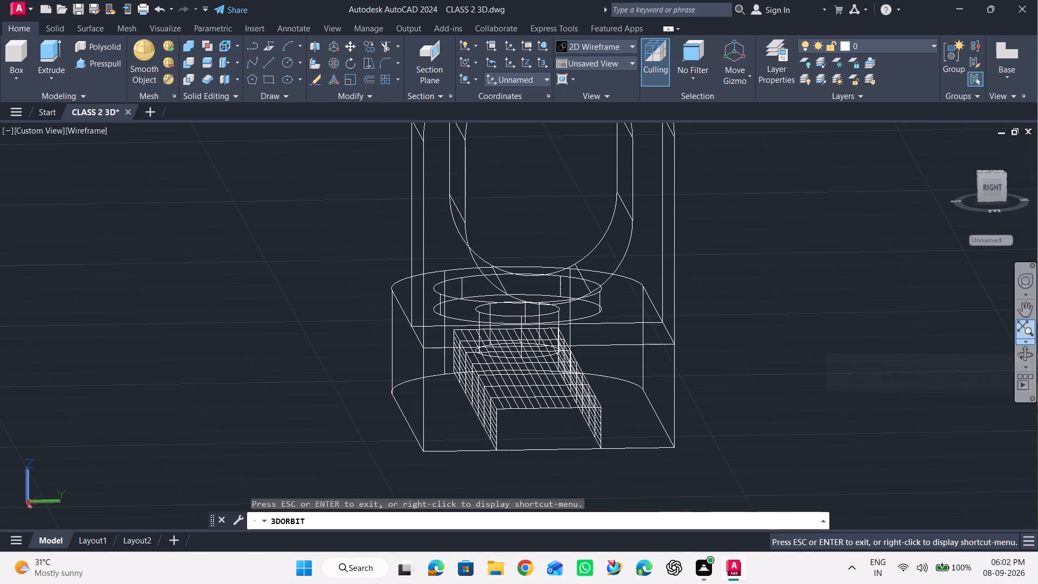
left_click(1024, 336)
scroll(785, 275, "down", 1)
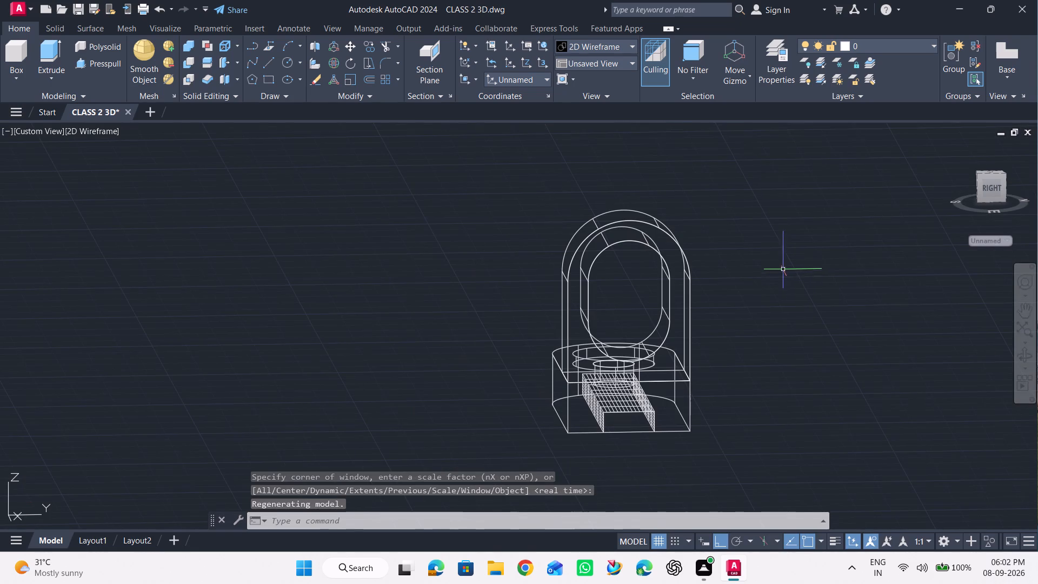
scroll(643, 451, "up", 1)
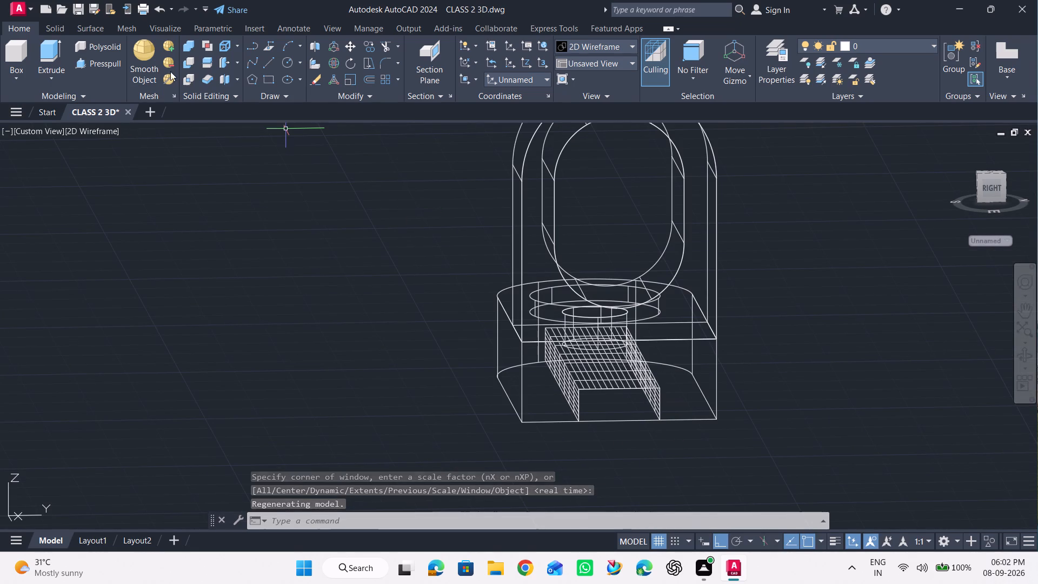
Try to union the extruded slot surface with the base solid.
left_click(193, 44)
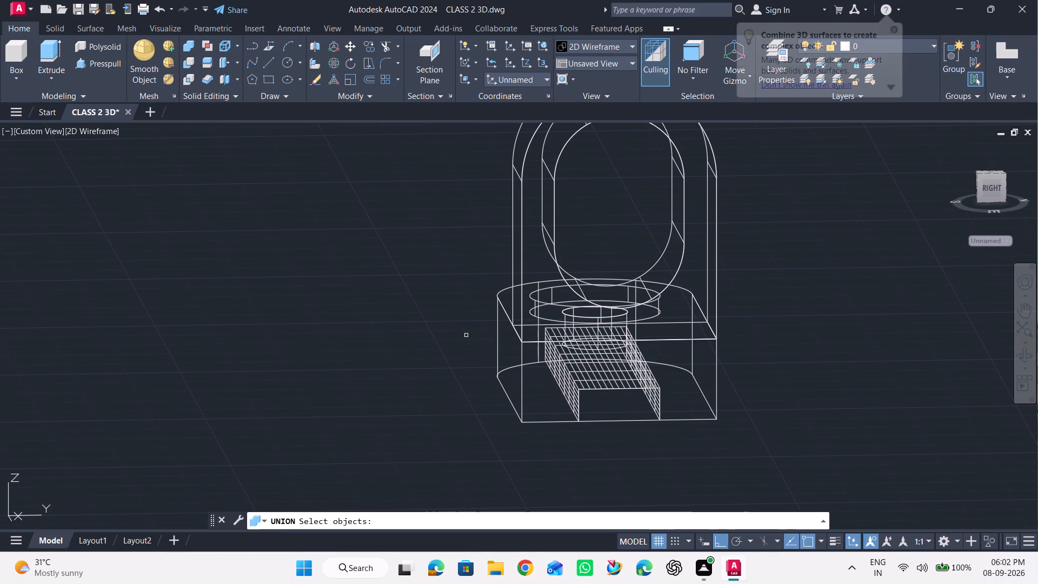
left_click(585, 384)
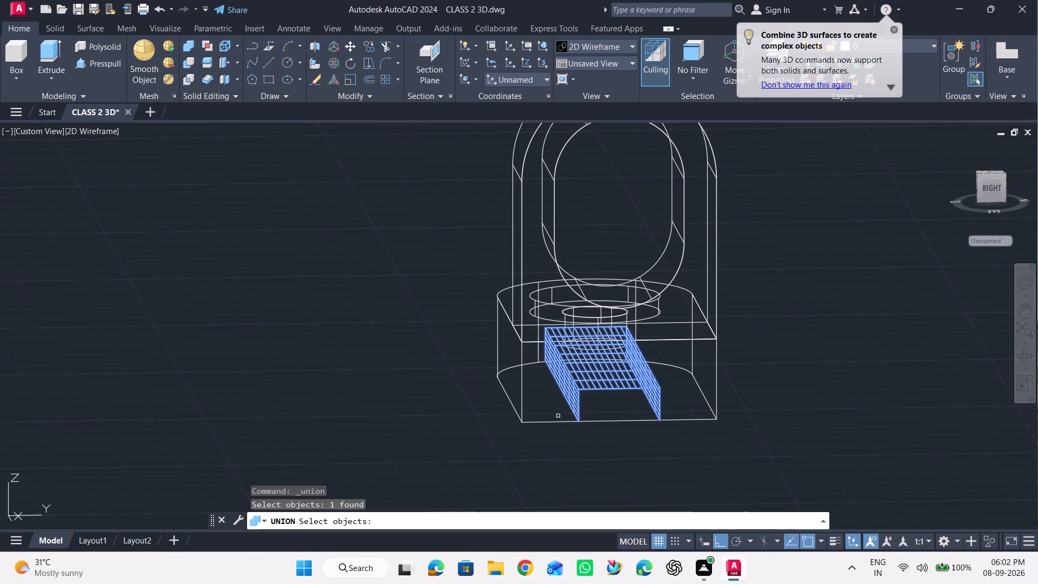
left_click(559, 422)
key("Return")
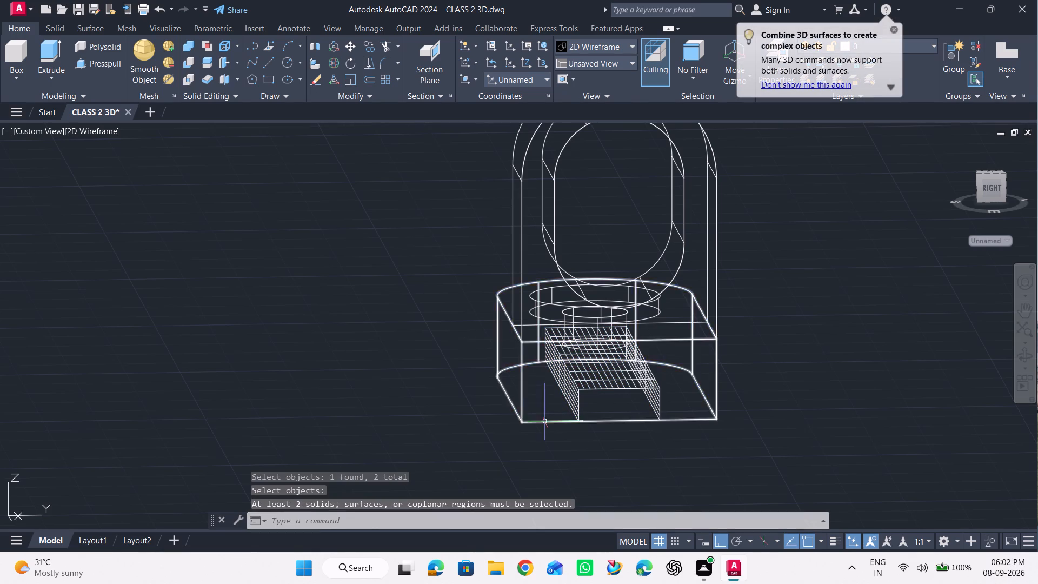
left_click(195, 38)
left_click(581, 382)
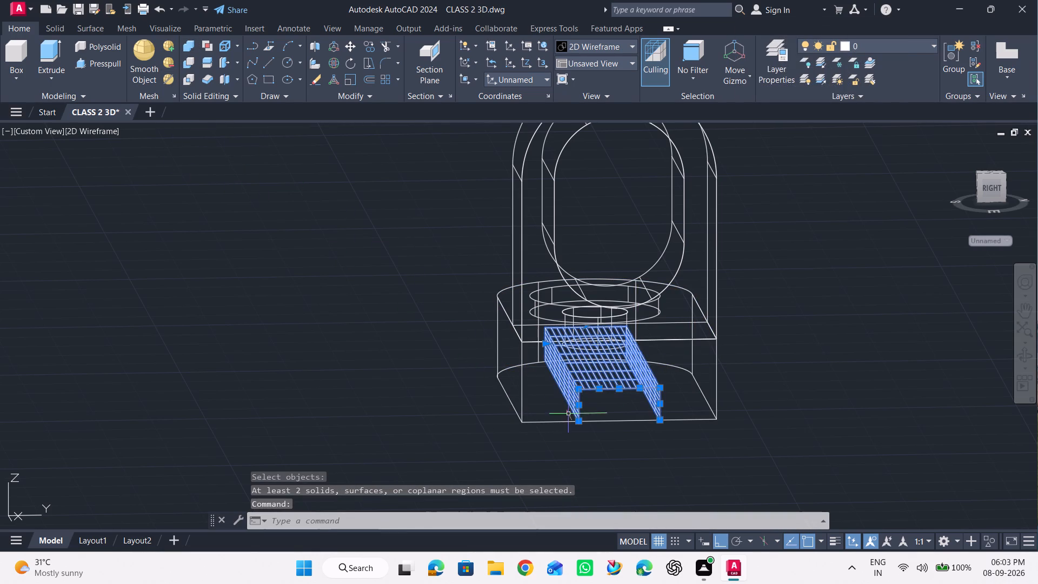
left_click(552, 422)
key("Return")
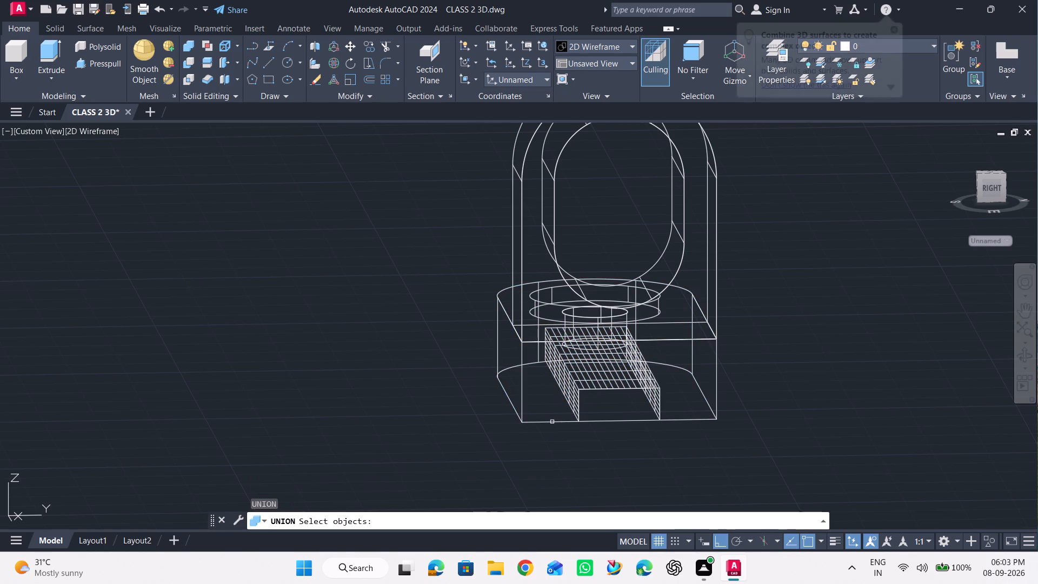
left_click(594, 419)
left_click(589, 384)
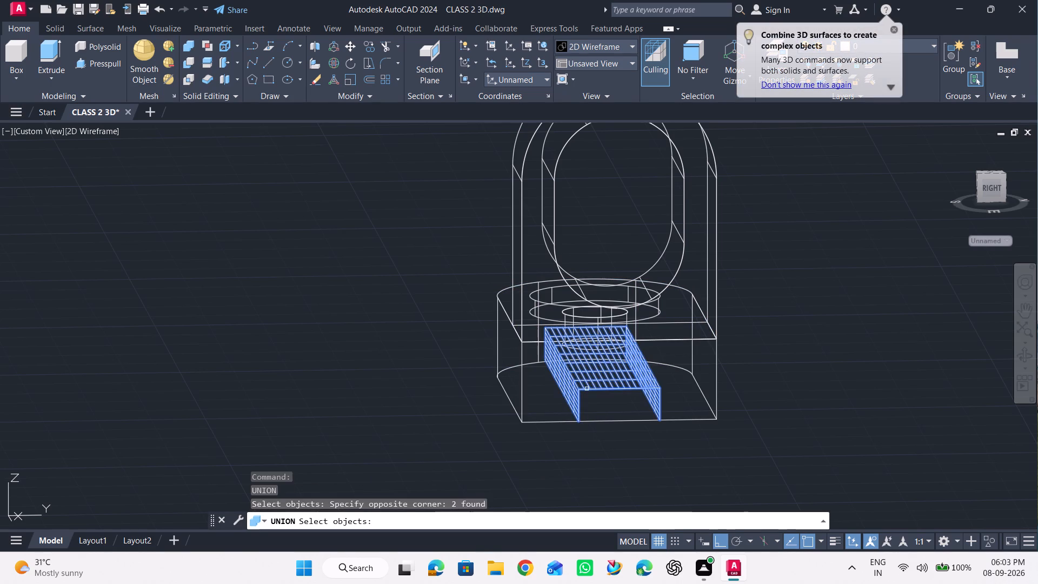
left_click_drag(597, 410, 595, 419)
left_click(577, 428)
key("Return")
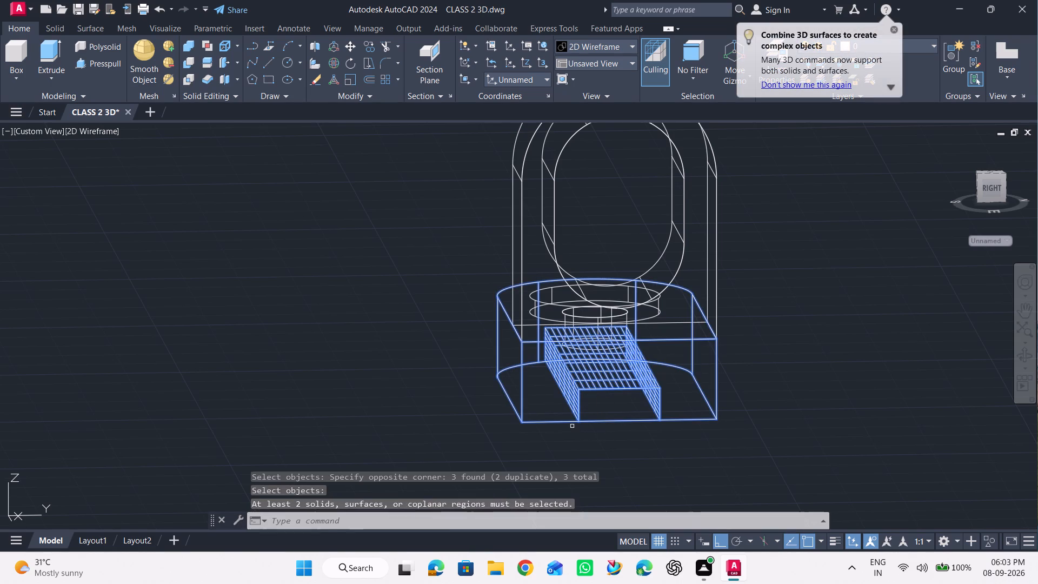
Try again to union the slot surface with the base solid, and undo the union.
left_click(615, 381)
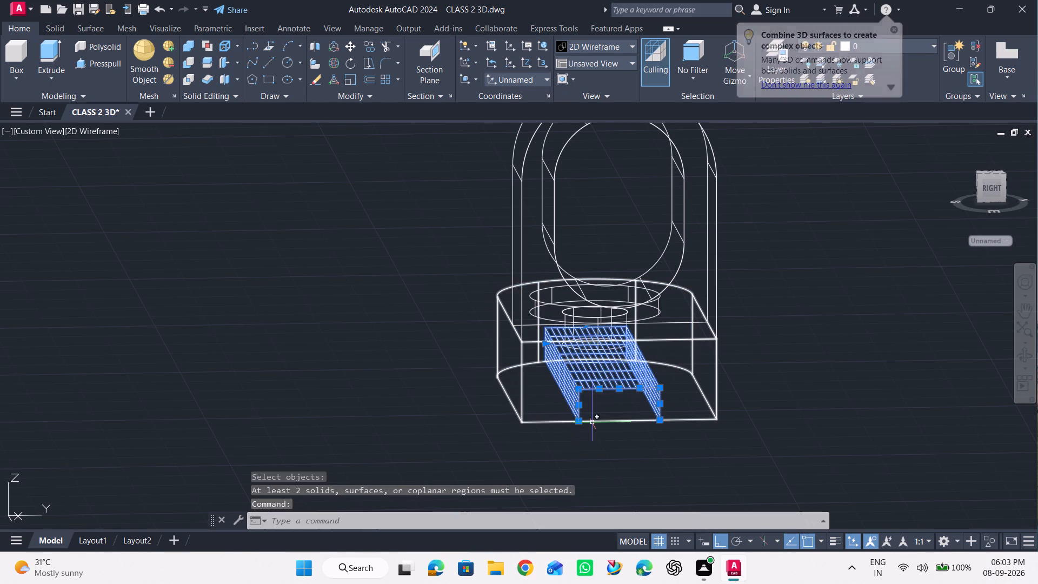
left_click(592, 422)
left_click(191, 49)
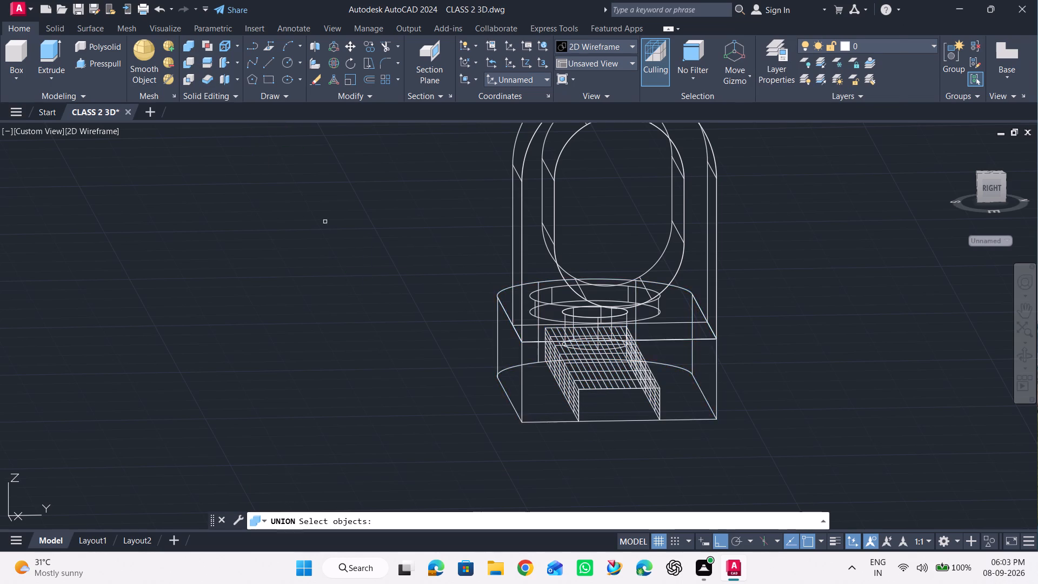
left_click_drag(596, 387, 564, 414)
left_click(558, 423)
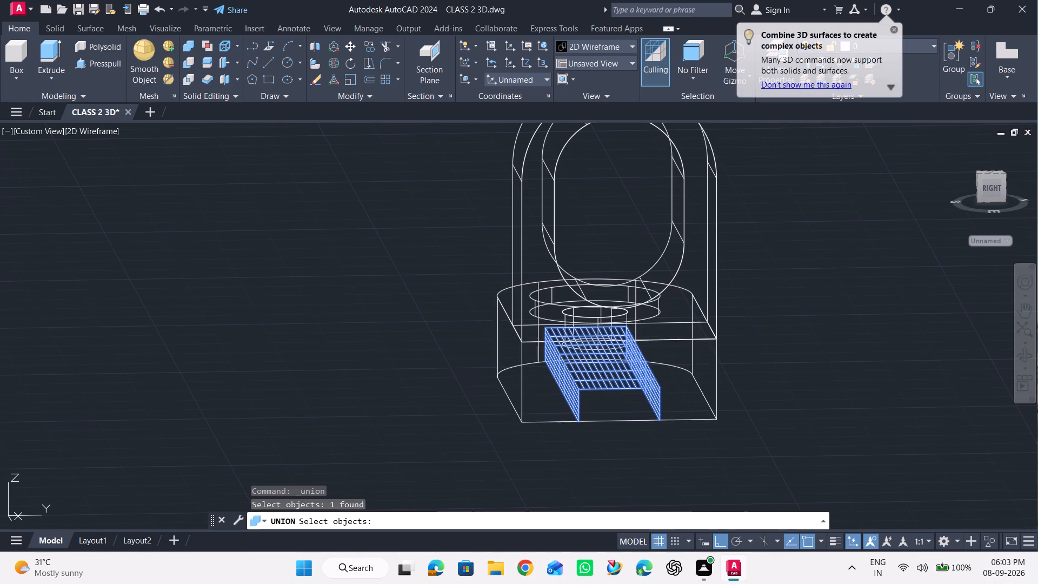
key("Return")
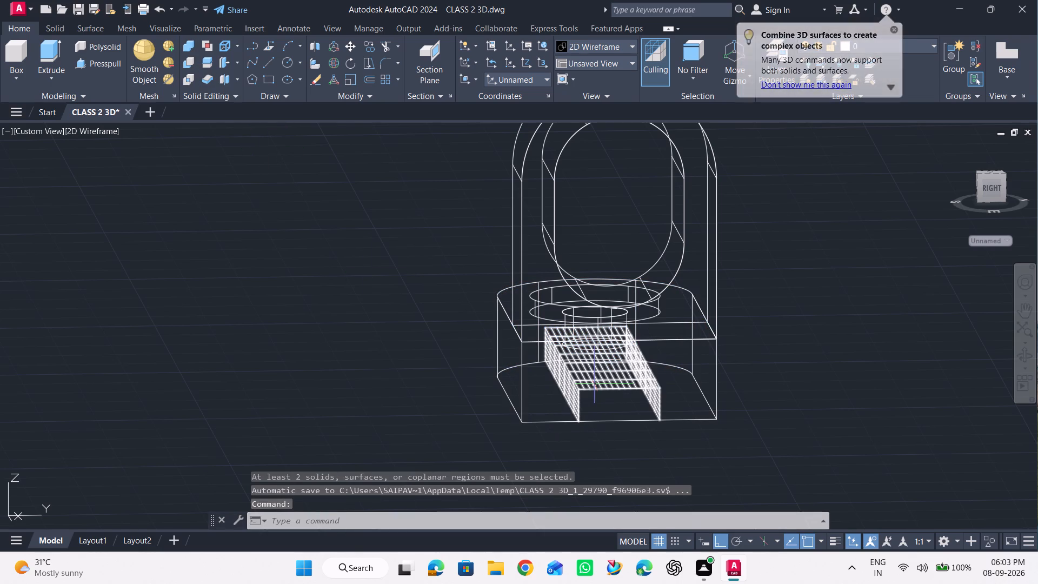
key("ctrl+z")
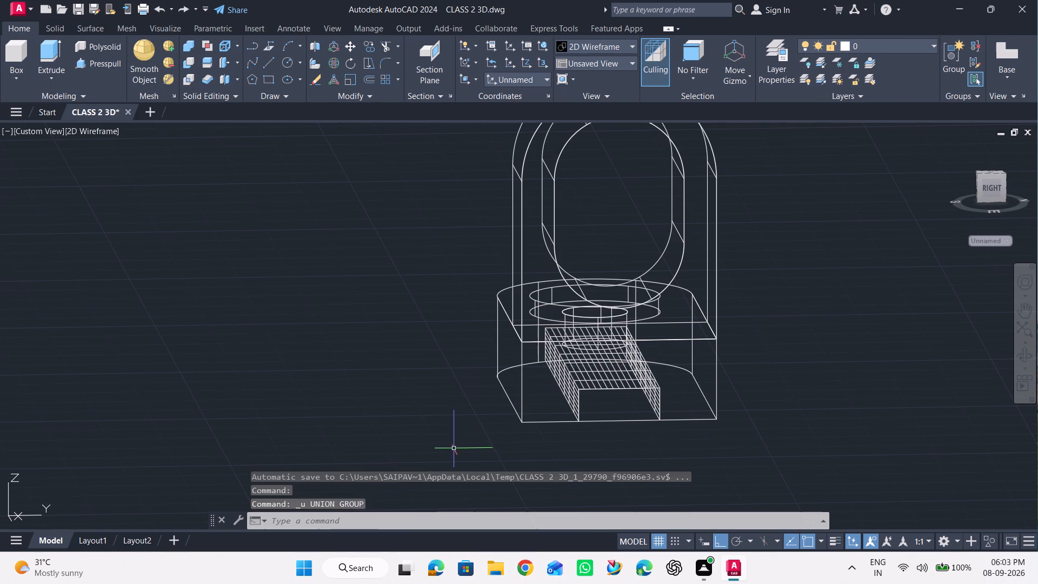
Undo the slot presspulls on the base, the union before them and the preceding visual style change.
key("ctrl+z")
key("ctrl+z")
key("ctrl+z")
key("ctrl+z")
key("ctrl+z")
key("ctrl+z")
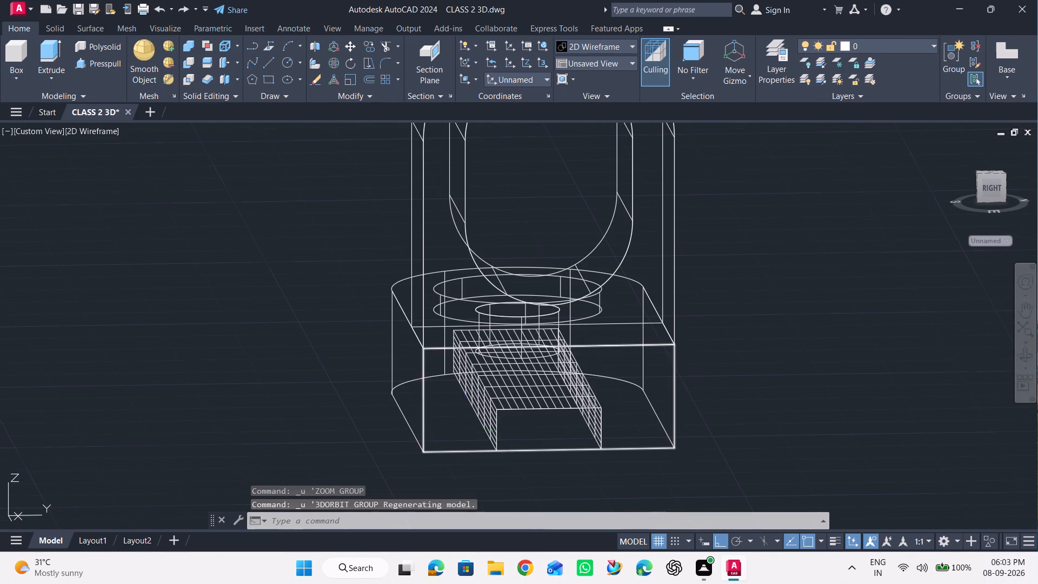
key("ctrl+z")
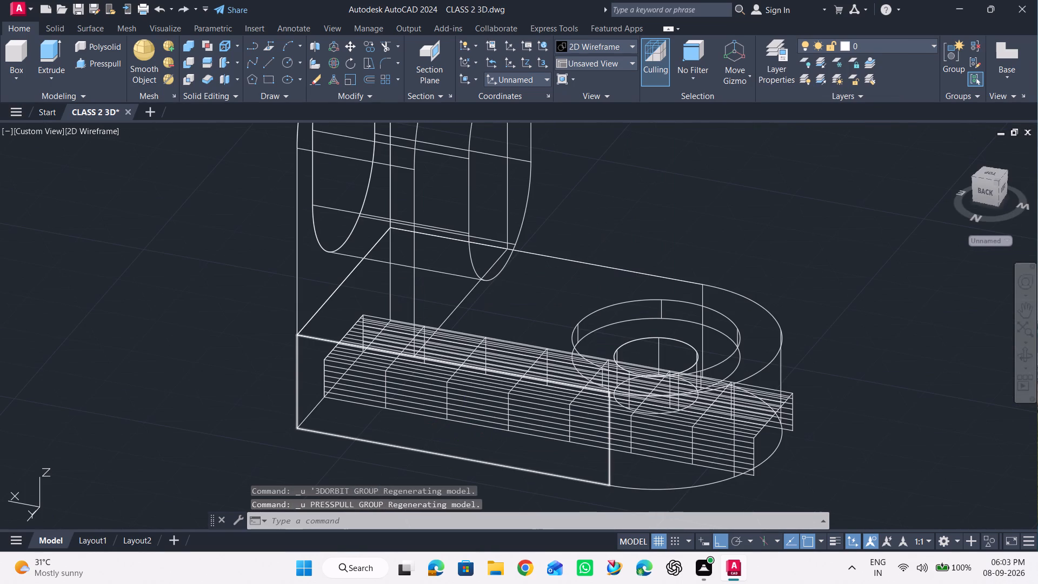
key("ctrl+z")
key("ctrl+z")
key("ctrl+z")
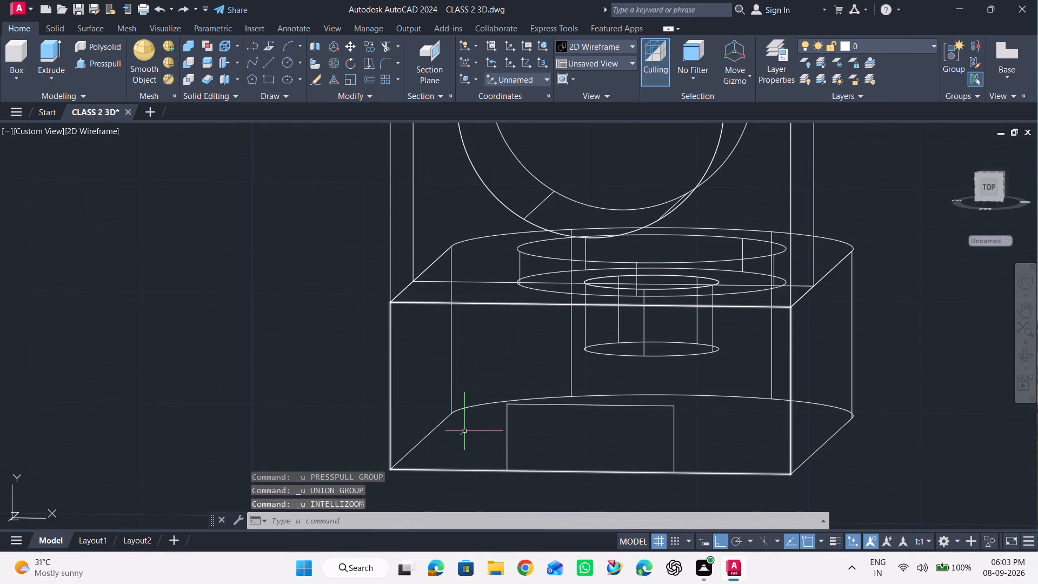
key("ctrl+z")
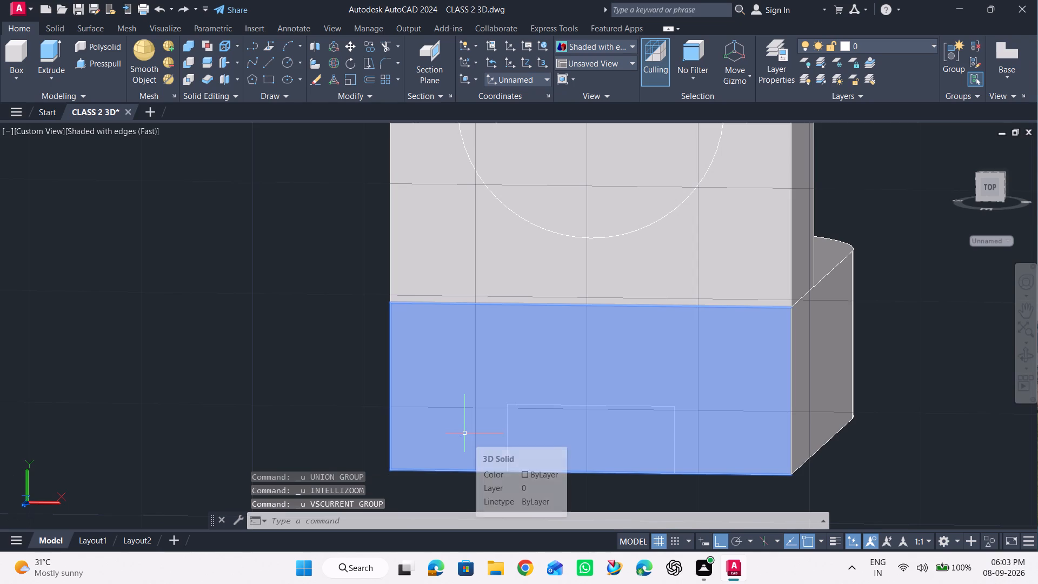
Set the visual style to 2D Wireframe.
left_click(589, 51)
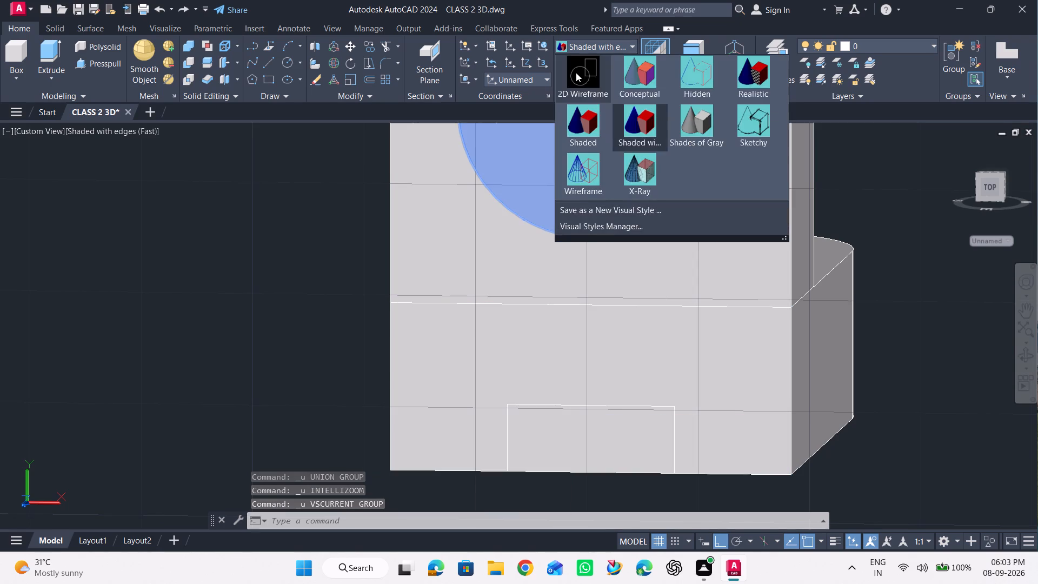
left_click(576, 72)
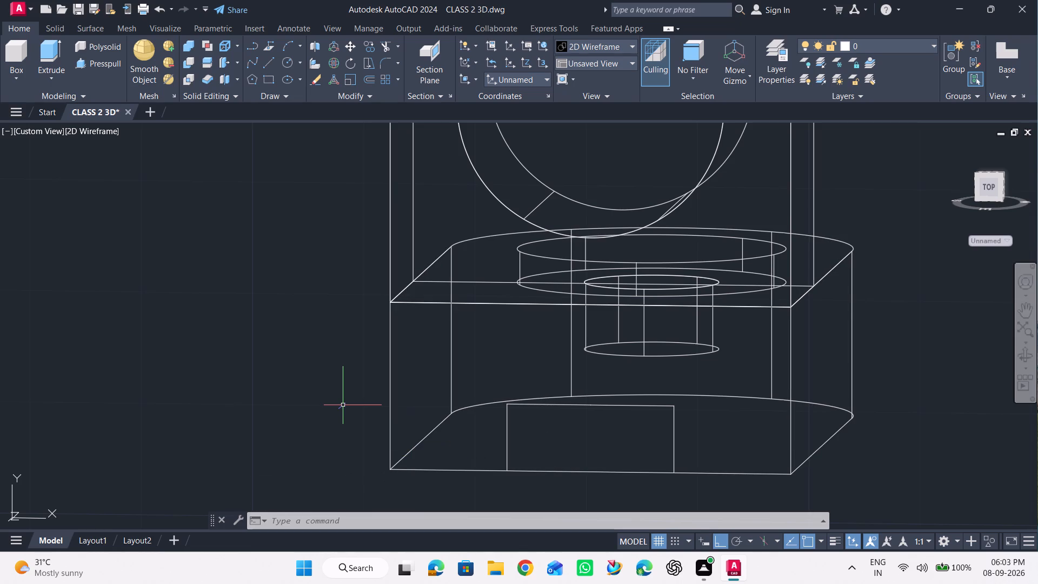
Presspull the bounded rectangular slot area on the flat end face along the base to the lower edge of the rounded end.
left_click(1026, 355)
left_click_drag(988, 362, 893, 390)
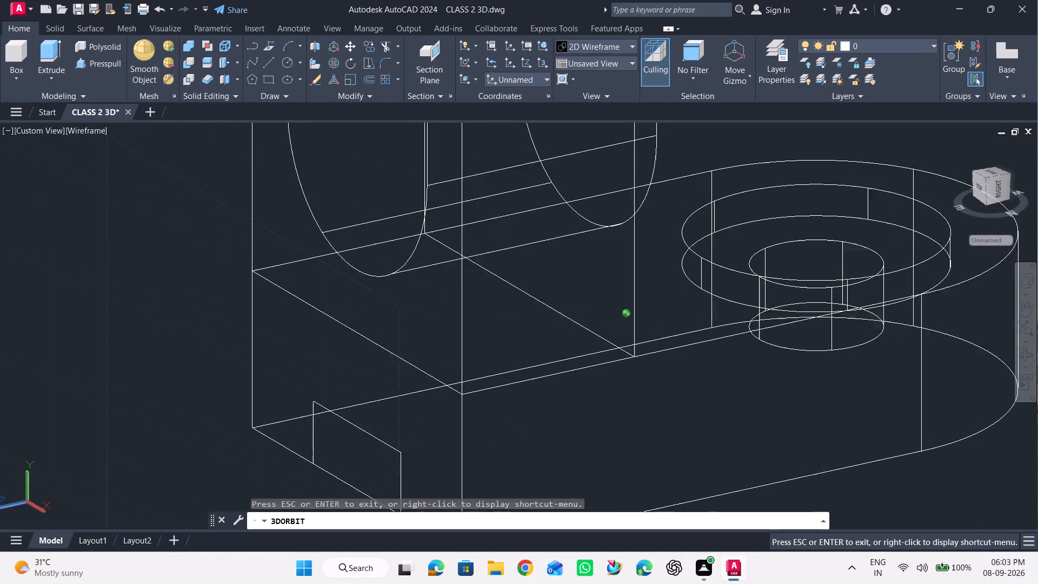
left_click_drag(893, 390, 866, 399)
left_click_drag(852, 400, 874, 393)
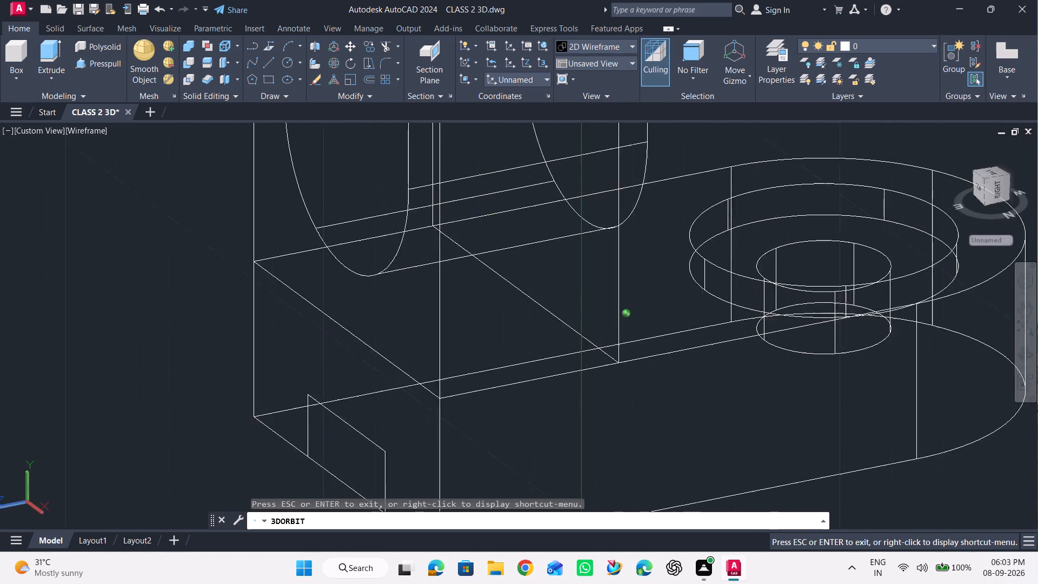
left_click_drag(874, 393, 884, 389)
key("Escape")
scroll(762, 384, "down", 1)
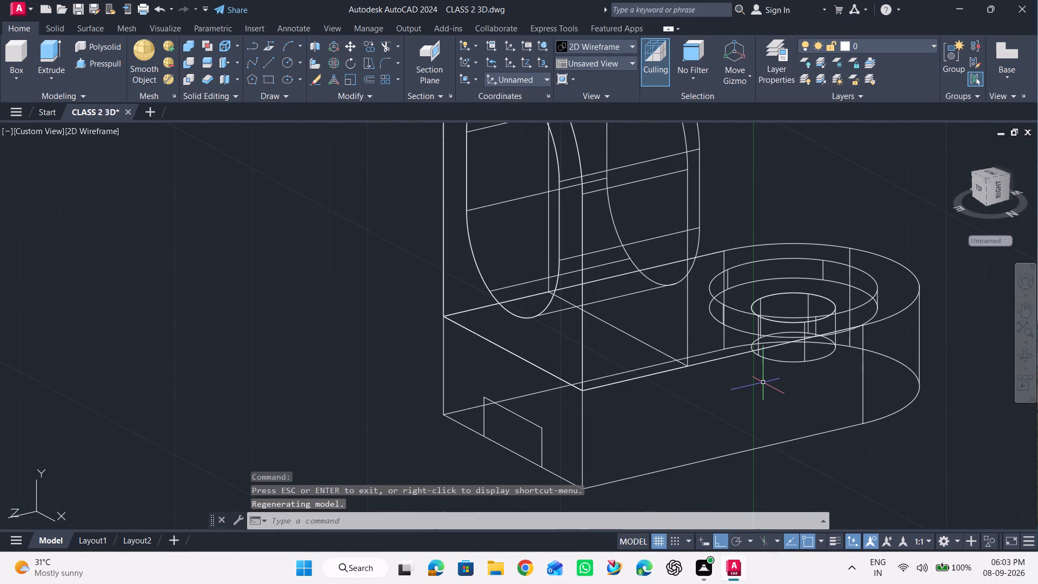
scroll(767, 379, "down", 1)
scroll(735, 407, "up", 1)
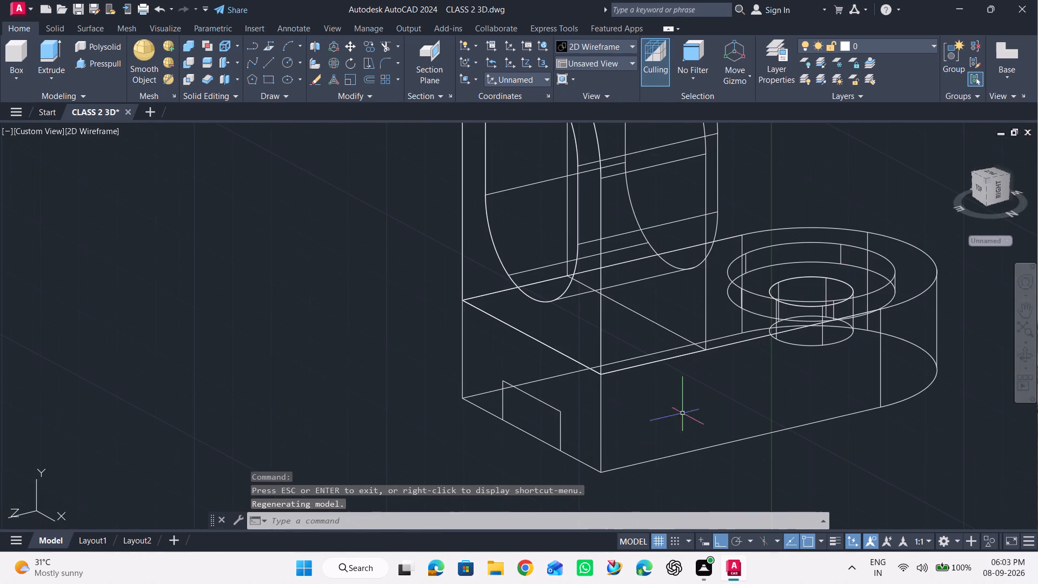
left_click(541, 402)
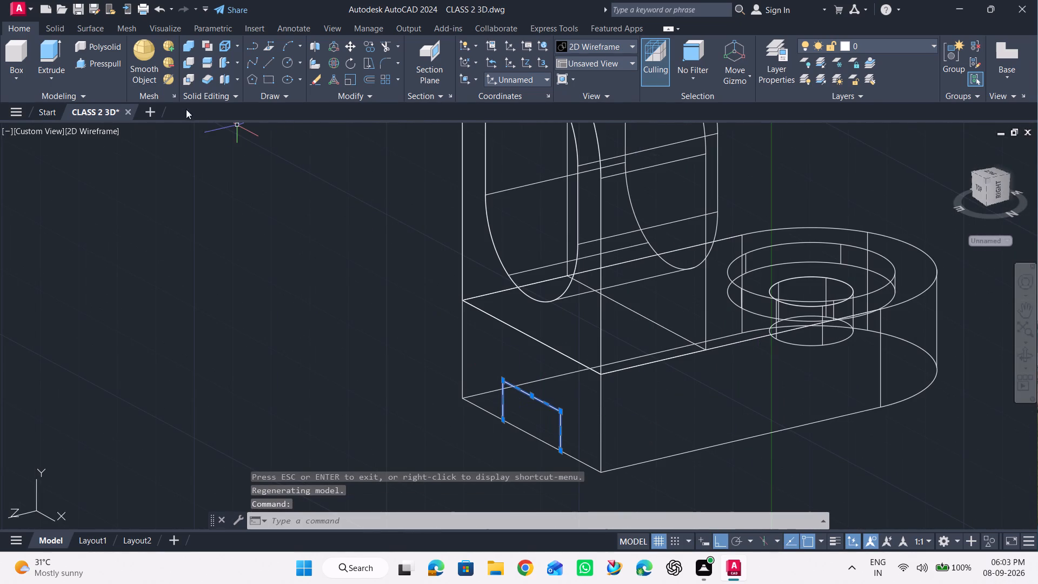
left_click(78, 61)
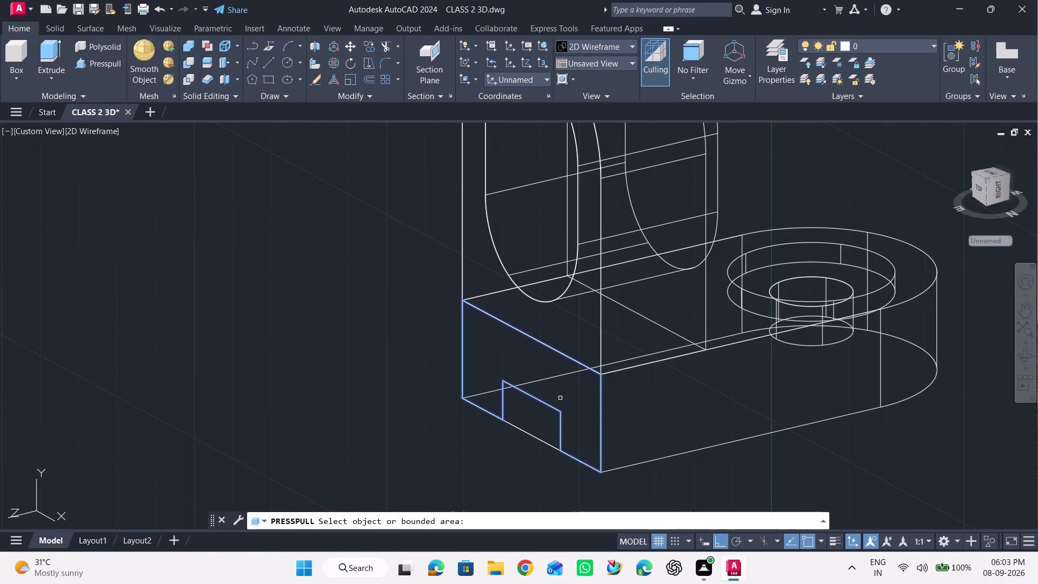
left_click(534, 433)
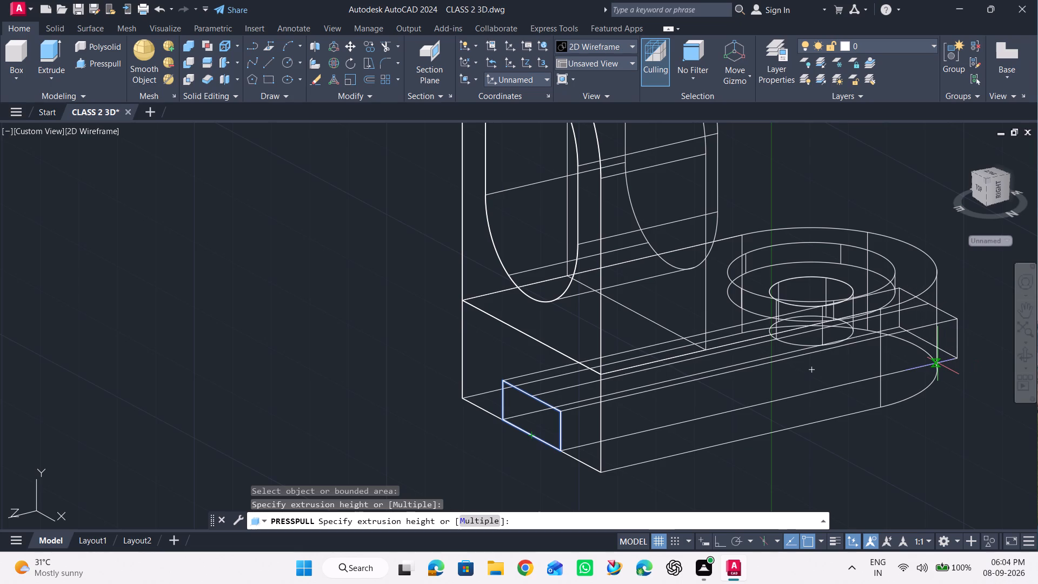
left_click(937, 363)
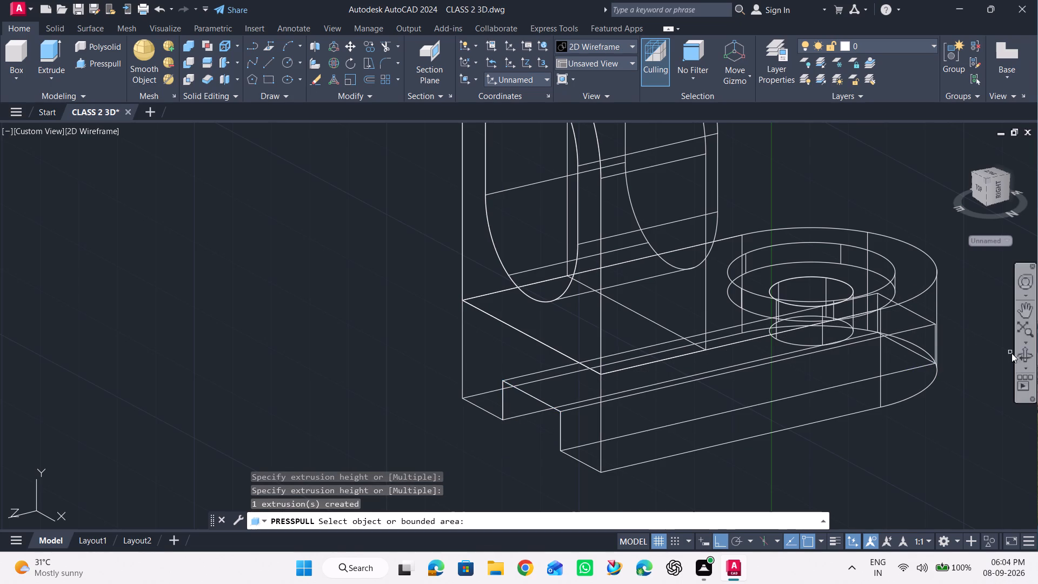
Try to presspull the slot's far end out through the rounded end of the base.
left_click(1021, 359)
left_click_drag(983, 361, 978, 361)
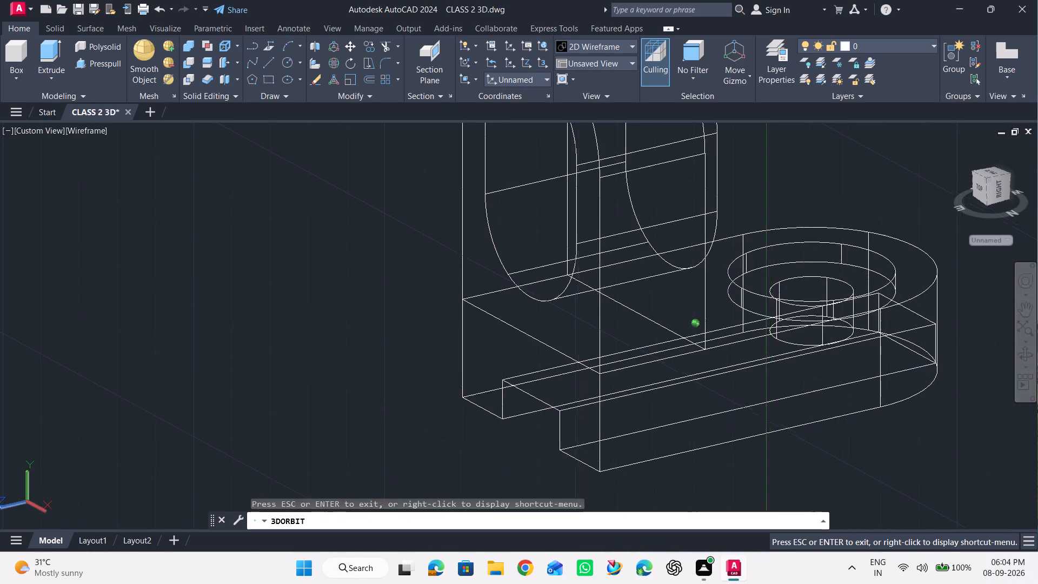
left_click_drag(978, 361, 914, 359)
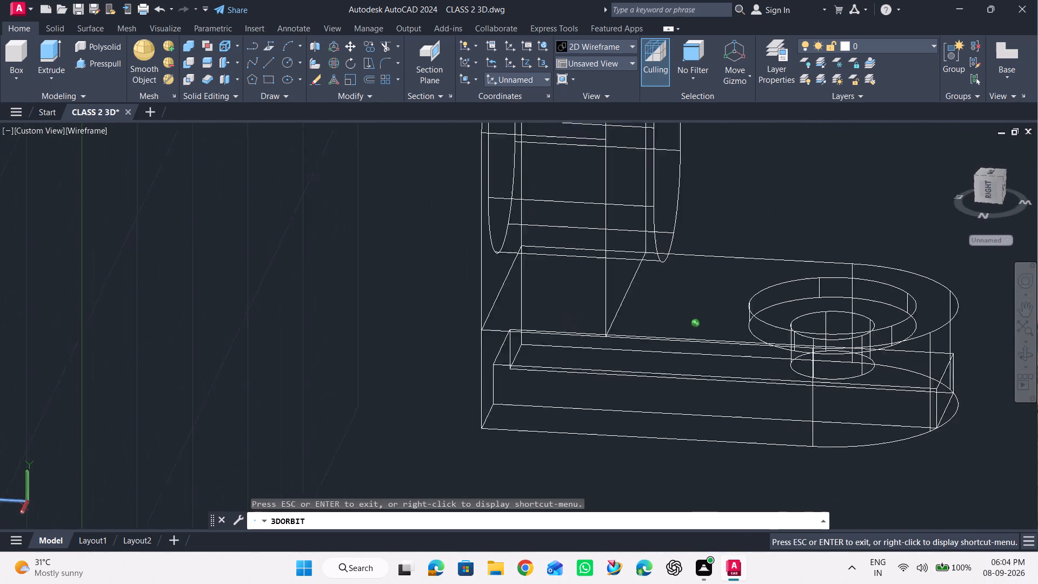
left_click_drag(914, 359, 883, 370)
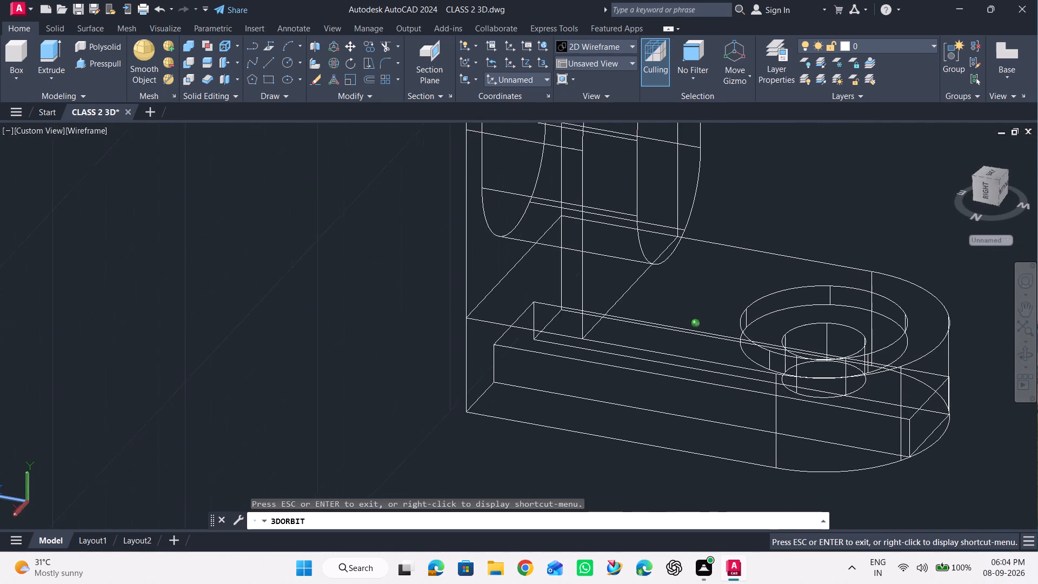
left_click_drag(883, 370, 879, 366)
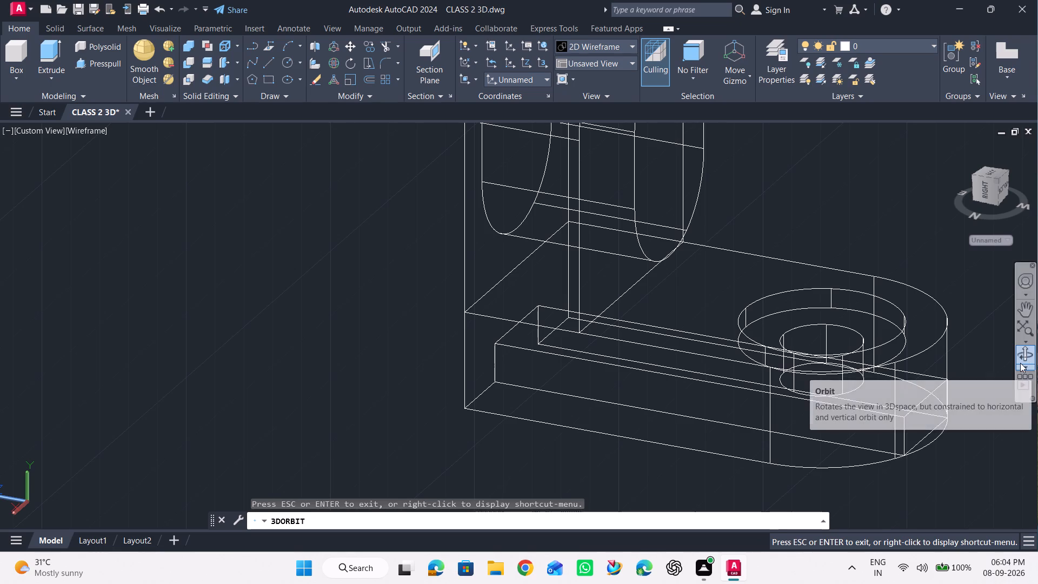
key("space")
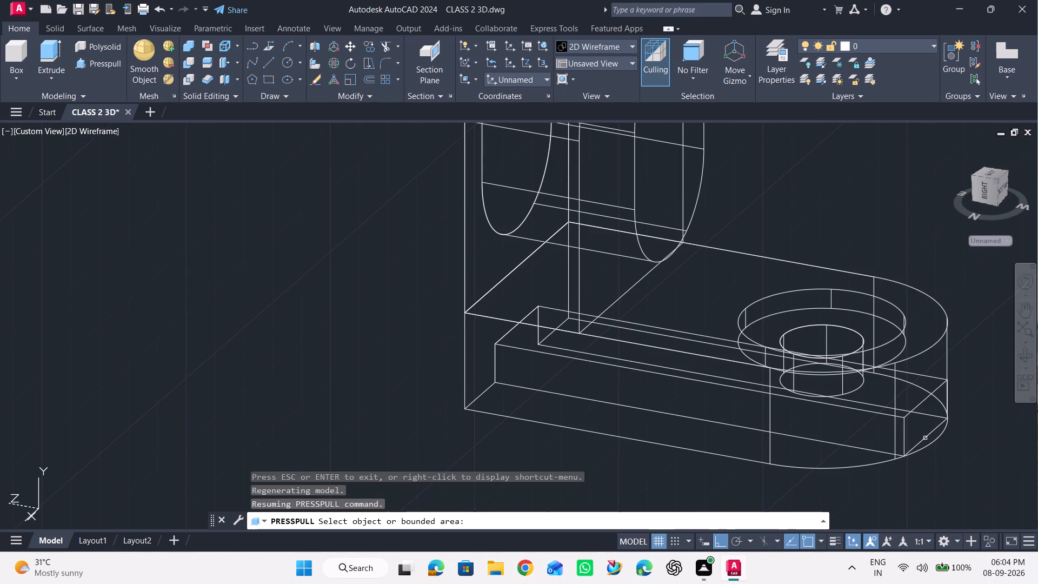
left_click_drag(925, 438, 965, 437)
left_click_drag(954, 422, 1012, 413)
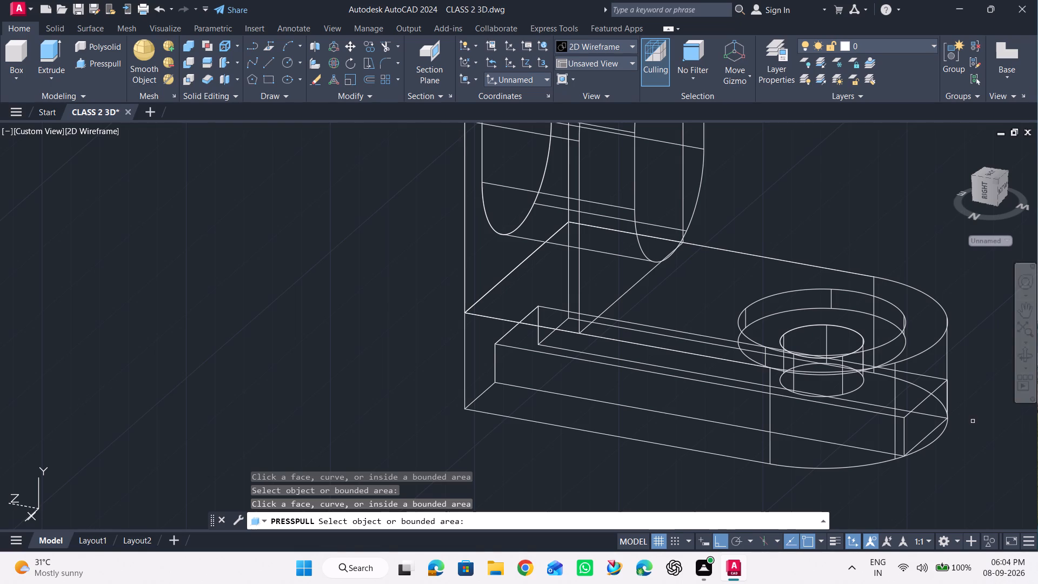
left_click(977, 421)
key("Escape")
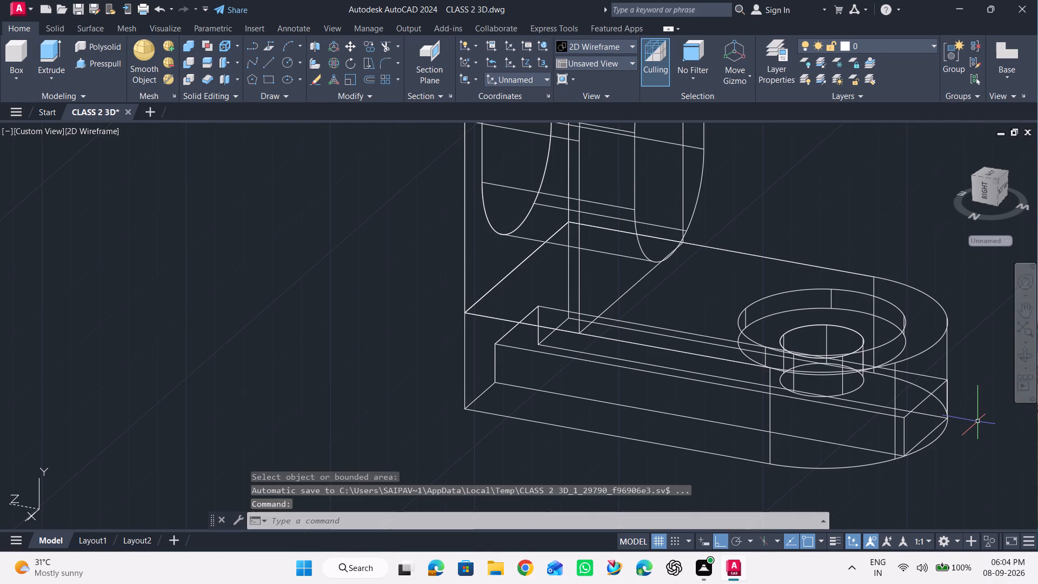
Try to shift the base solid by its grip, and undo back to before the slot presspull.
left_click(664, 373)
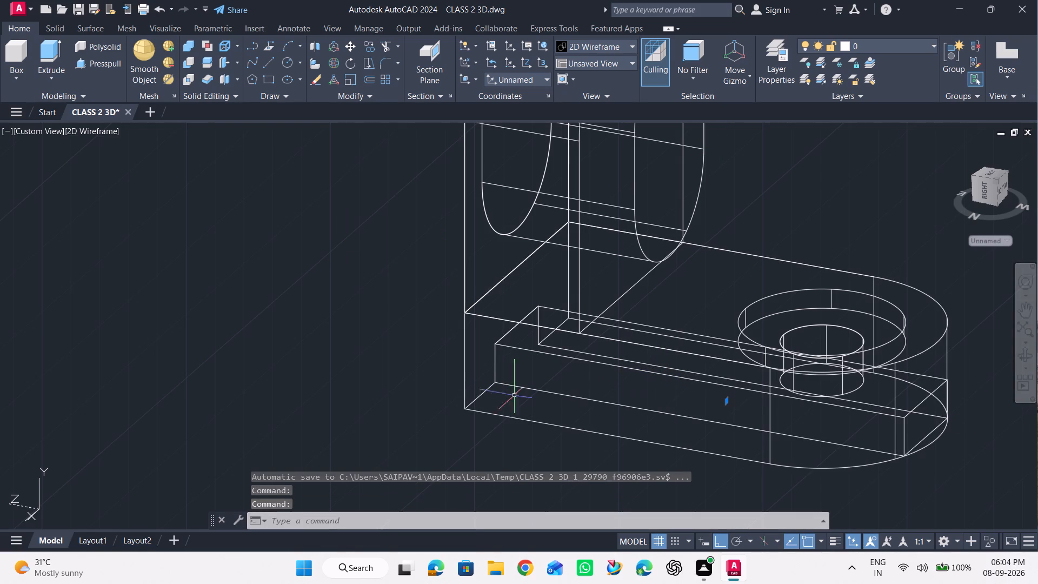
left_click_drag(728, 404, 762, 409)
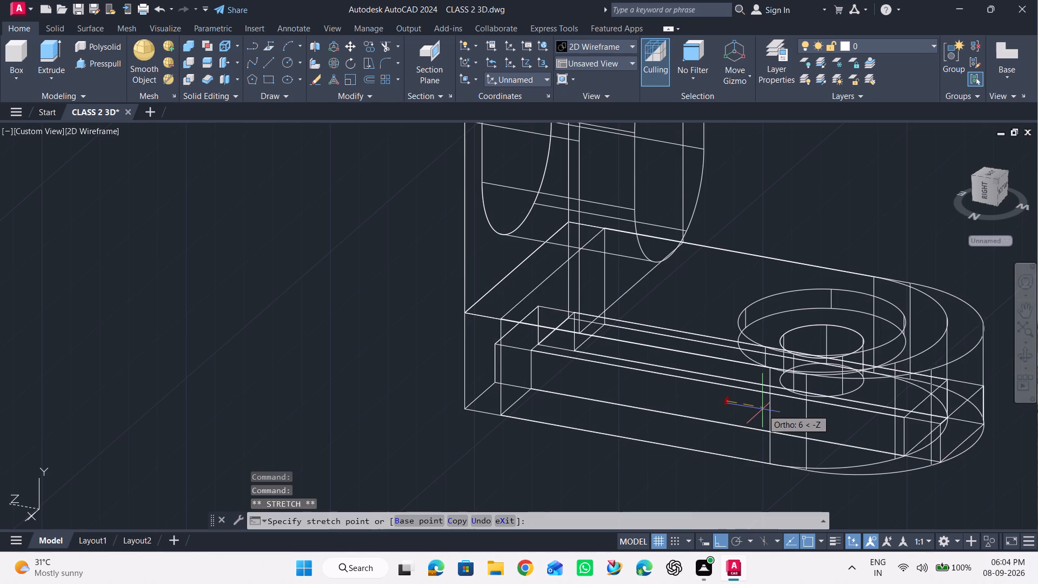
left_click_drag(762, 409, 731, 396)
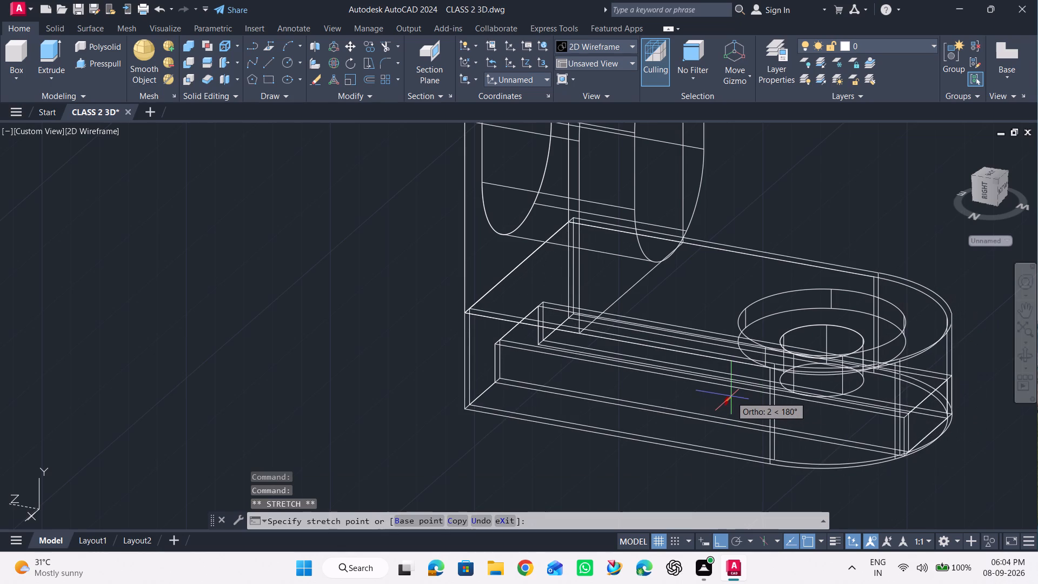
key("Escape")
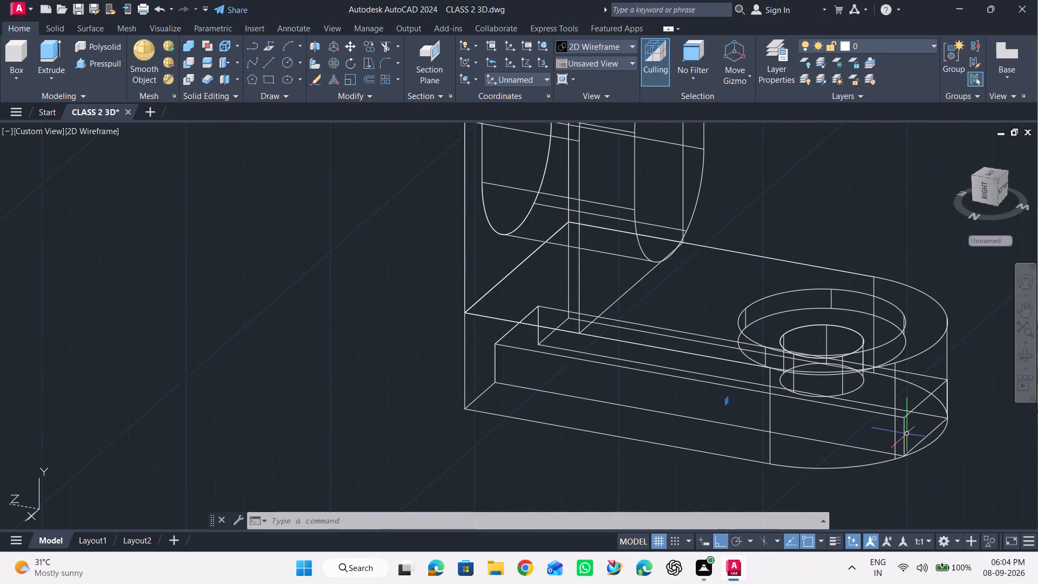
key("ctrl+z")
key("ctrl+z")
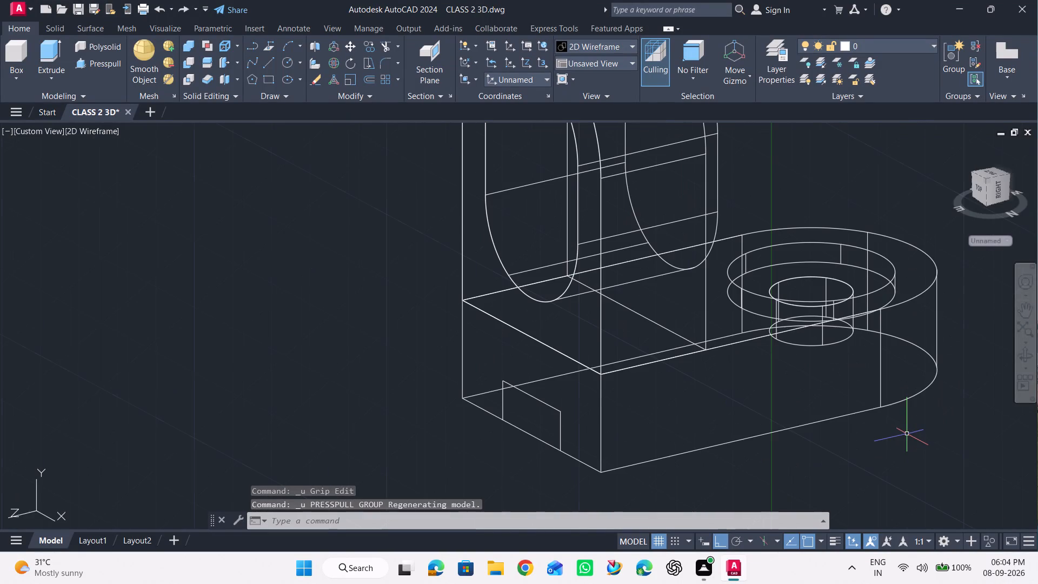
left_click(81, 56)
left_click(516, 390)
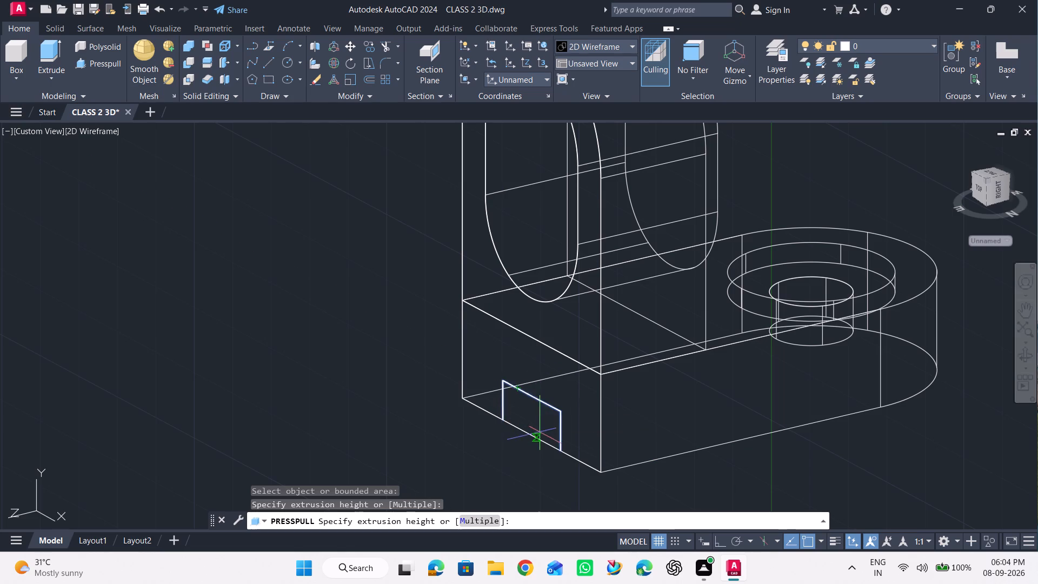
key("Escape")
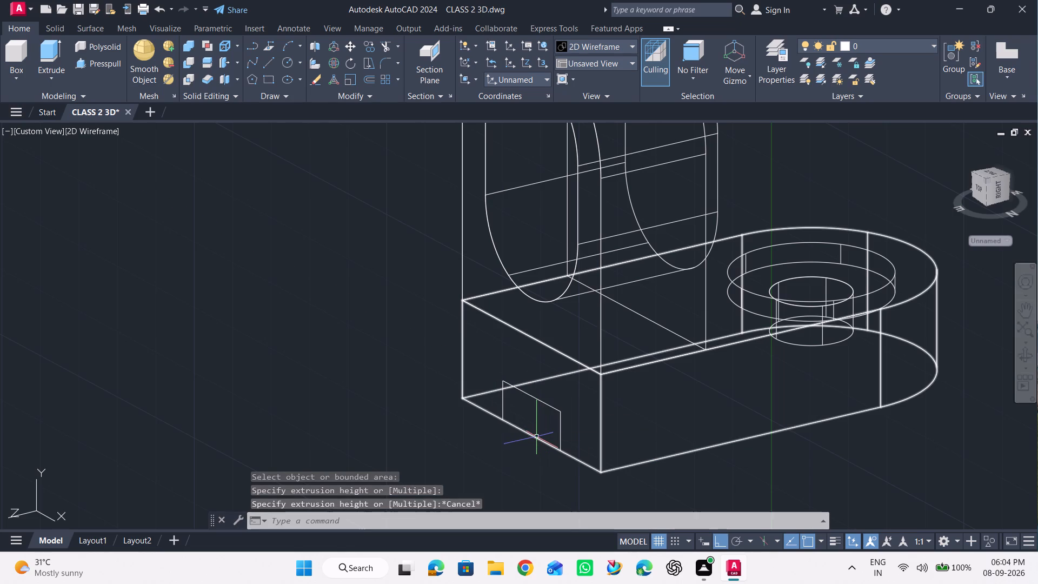
Presspull the upright's flat outer face around the oval opening.
left_click(97, 63)
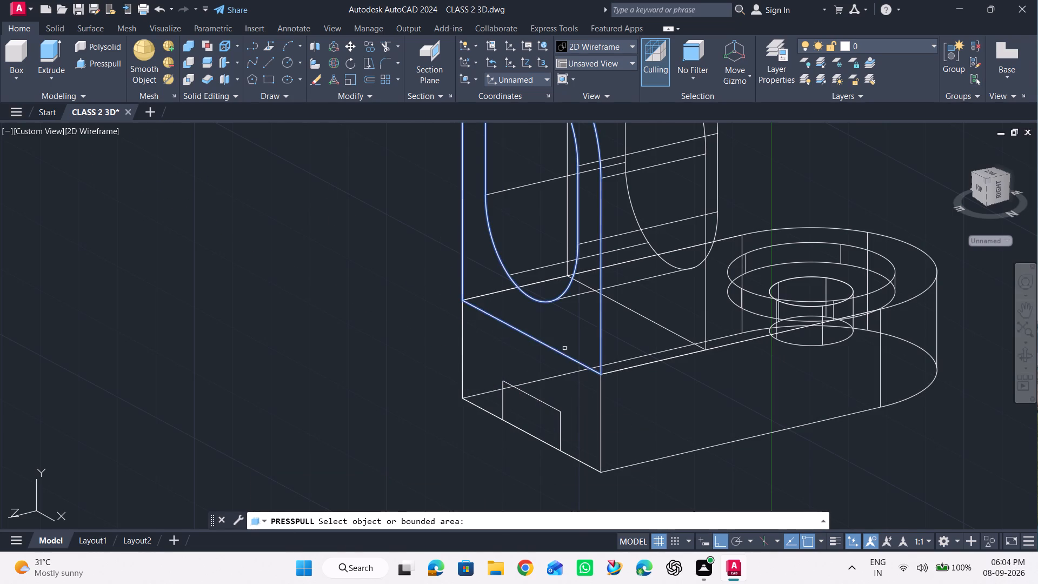
left_click_drag(556, 348, 540, 369)
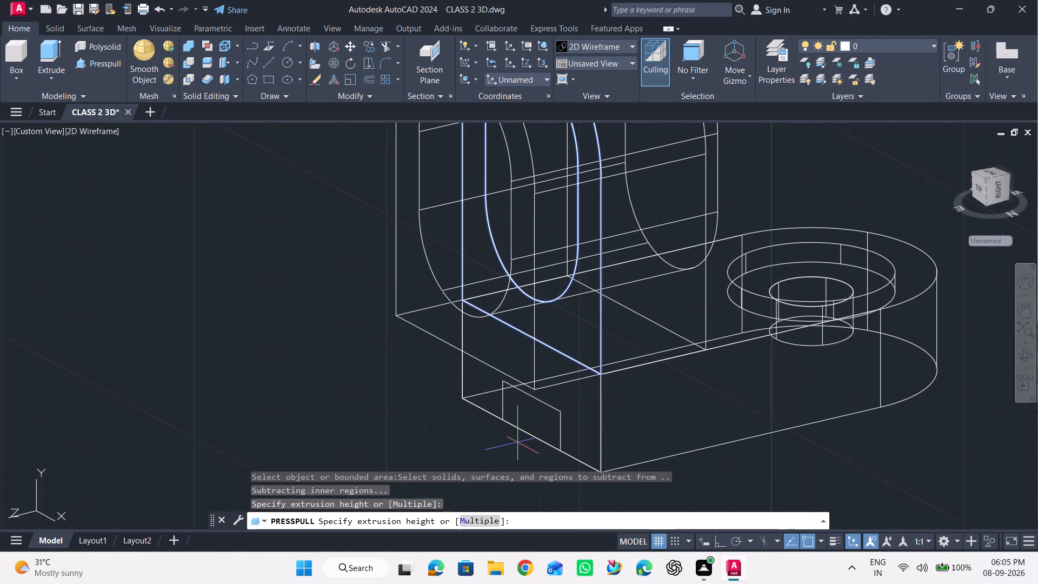
key("space")
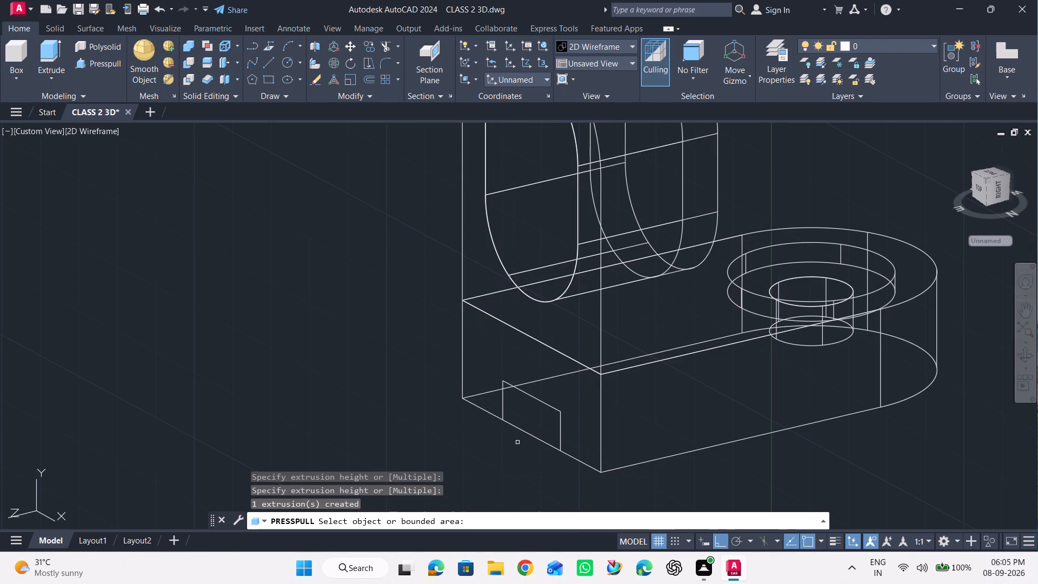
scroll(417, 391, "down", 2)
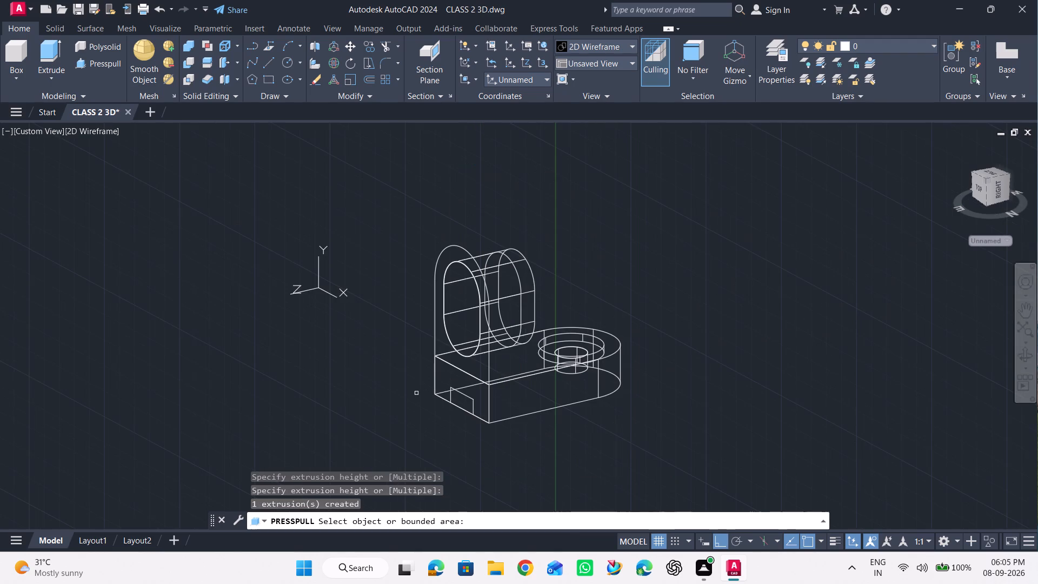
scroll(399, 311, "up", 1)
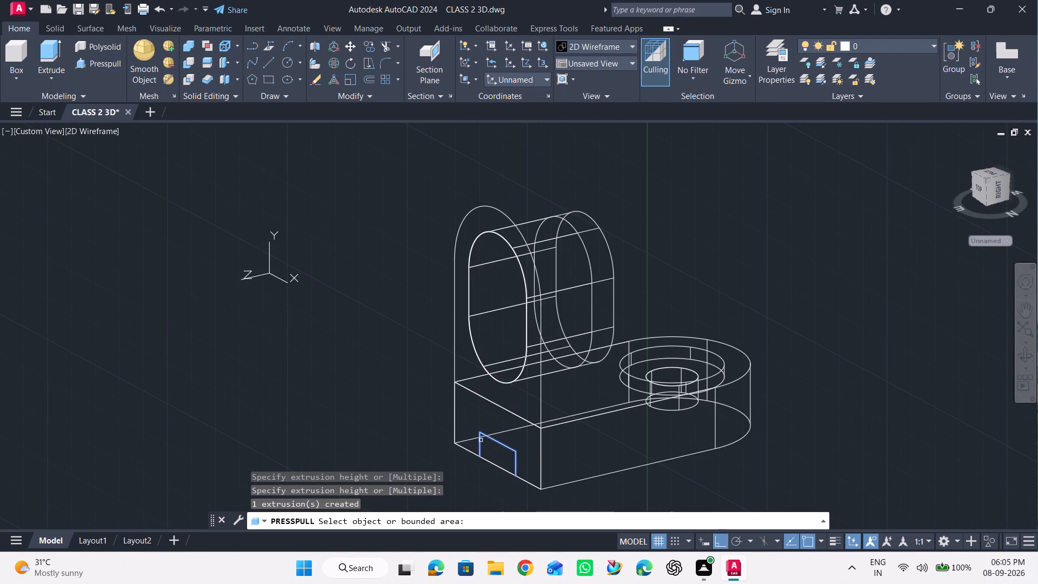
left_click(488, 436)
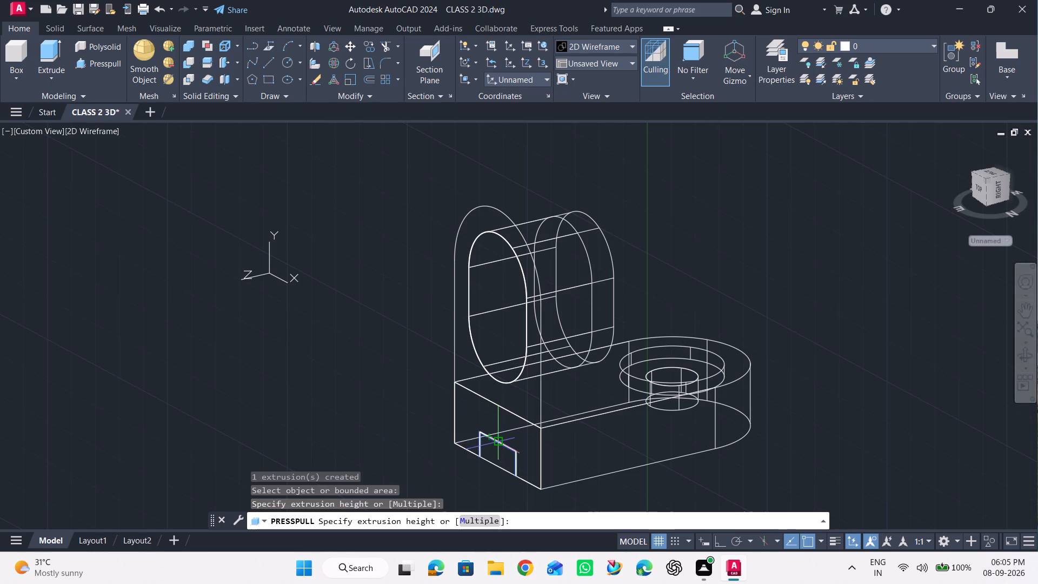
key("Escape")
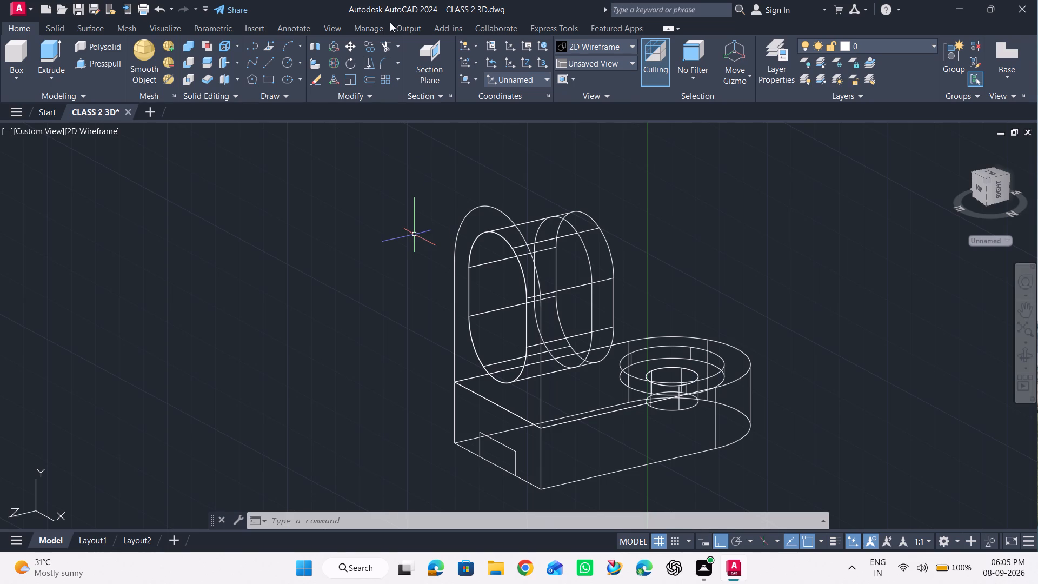
Presspull the rectangular slot area on the base's flat end face through the full base length, past the rounded end.
left_click(94, 62)
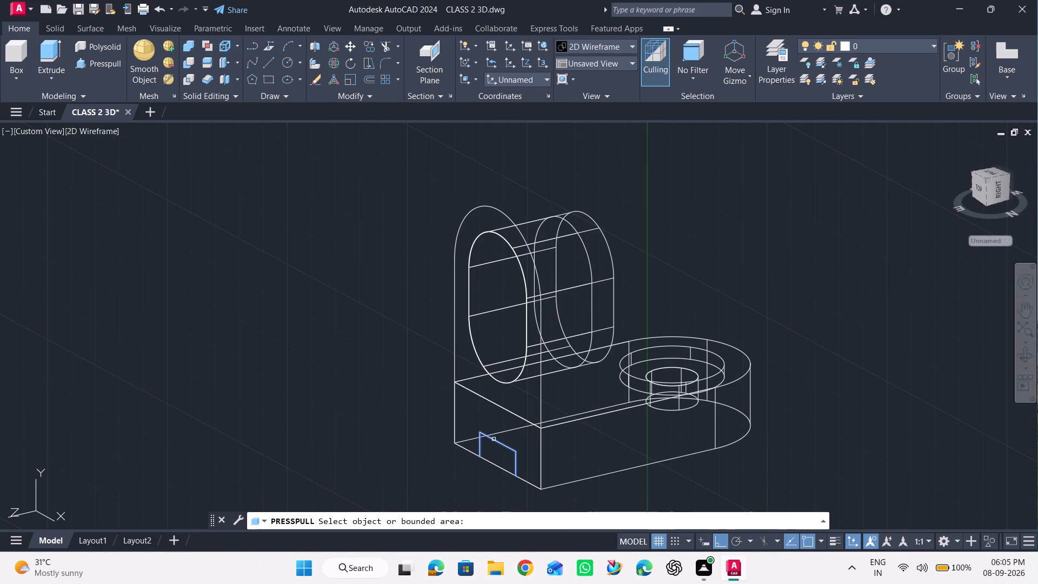
left_click(492, 462)
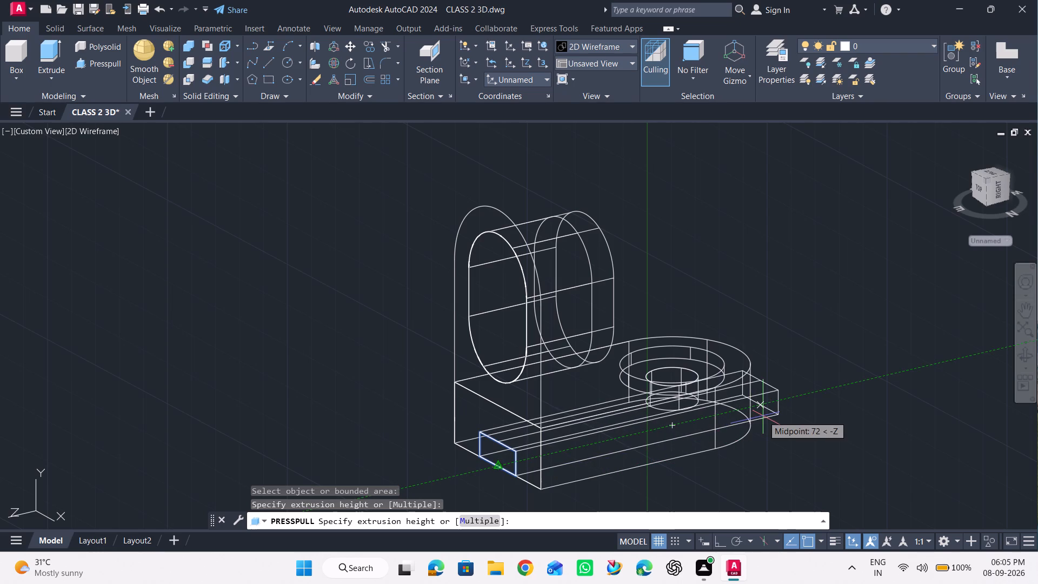
scroll(763, 415, "up", 2)
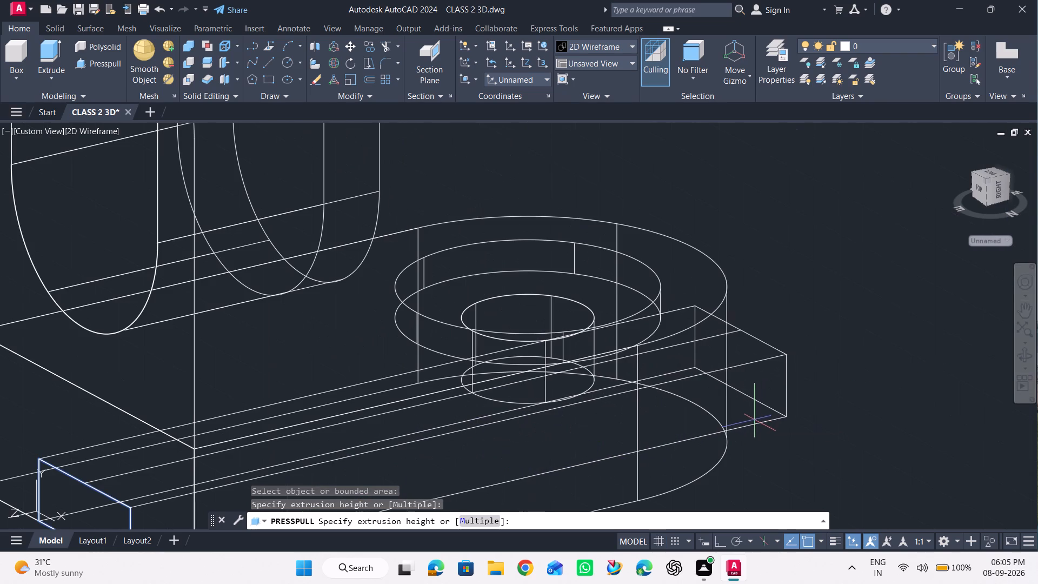
left_click(737, 458)
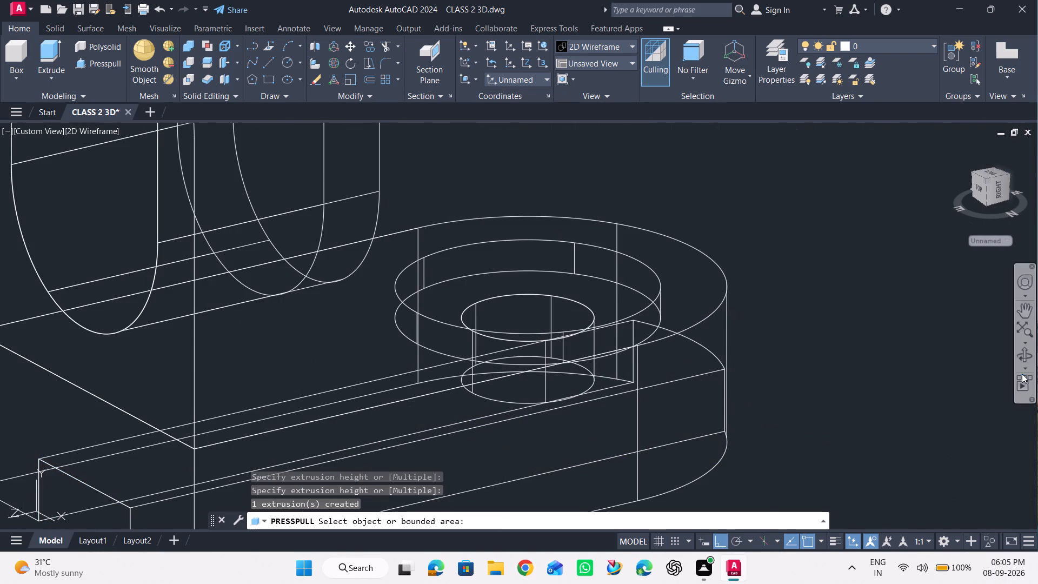
Examine the slot cut along the base's underside from both sides and from the rounded end in wireframe.
left_click(1023, 359)
left_click_drag(910, 370, 736, 342)
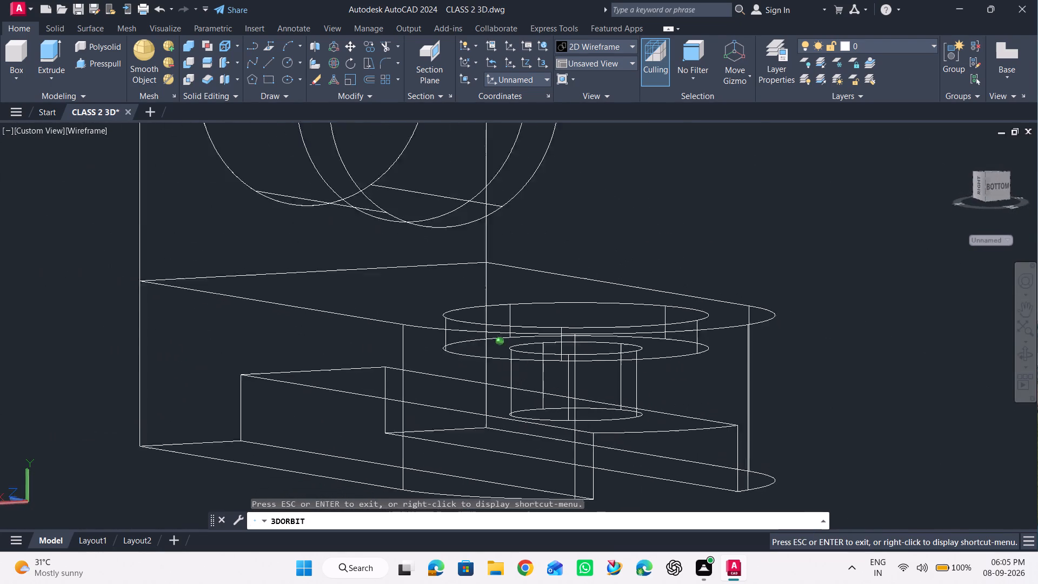
left_click_drag(736, 342, 540, 341)
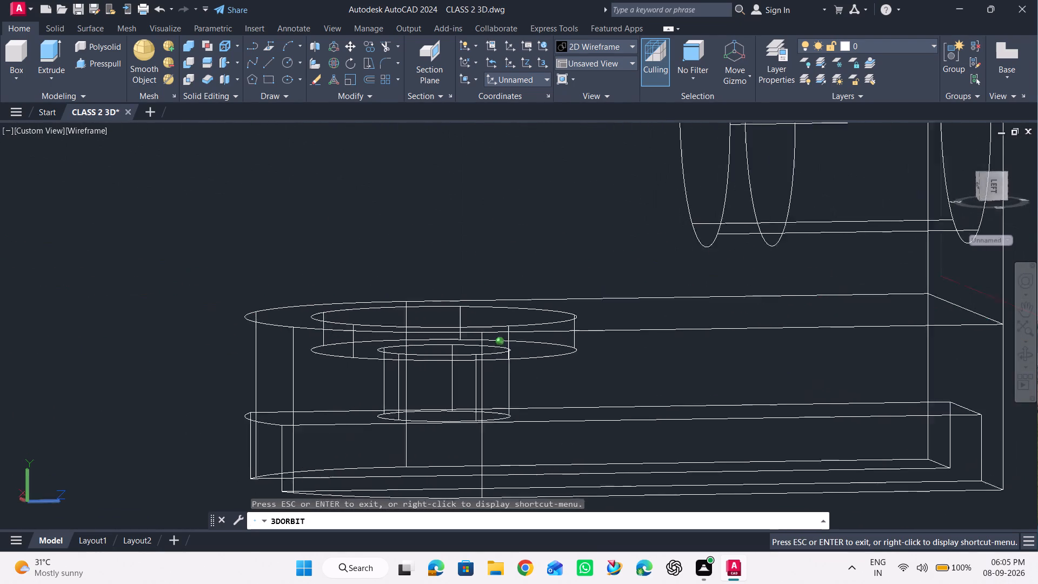
left_click_drag(540, 341, 537, 349)
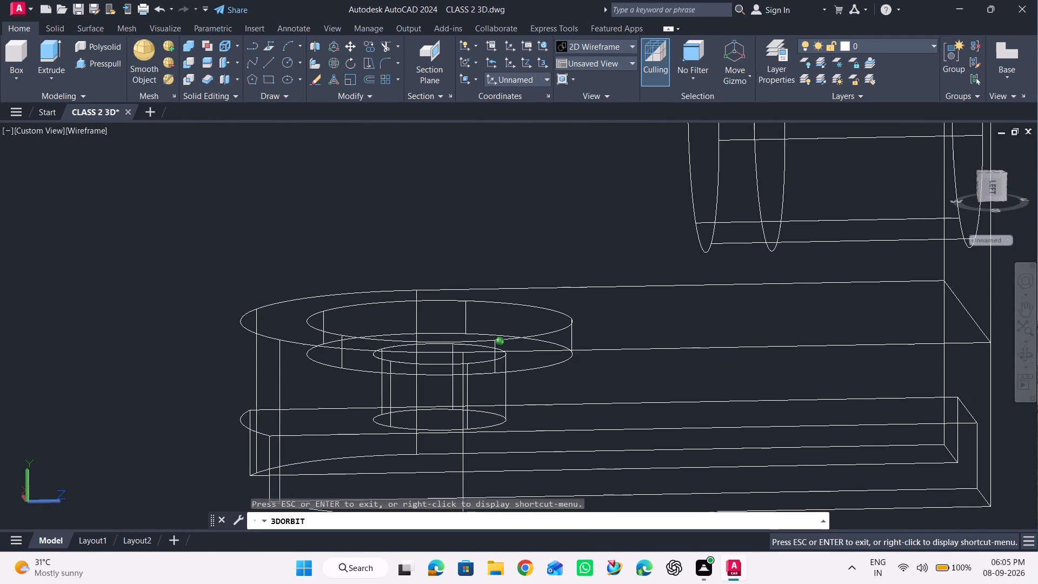
left_click_drag(537, 349, 889, 366)
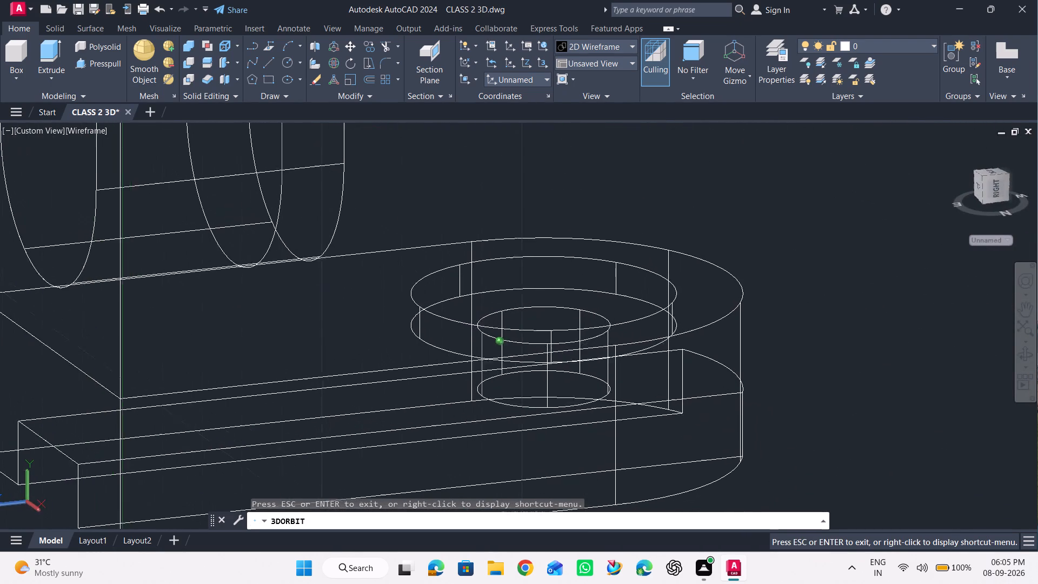
left_click_drag(889, 366, 859, 391)
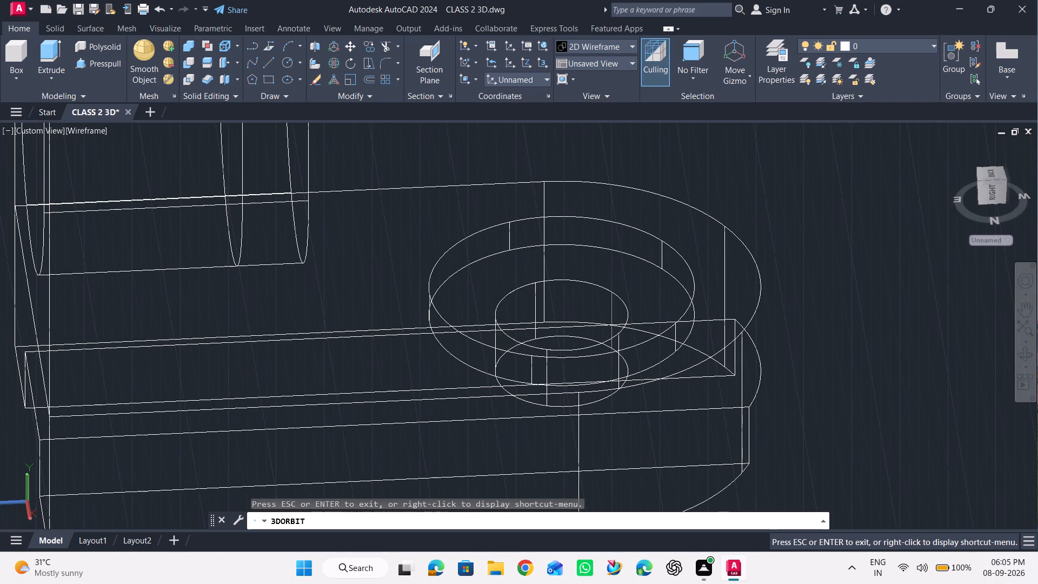
left_click_drag(867, 351, 461, 271)
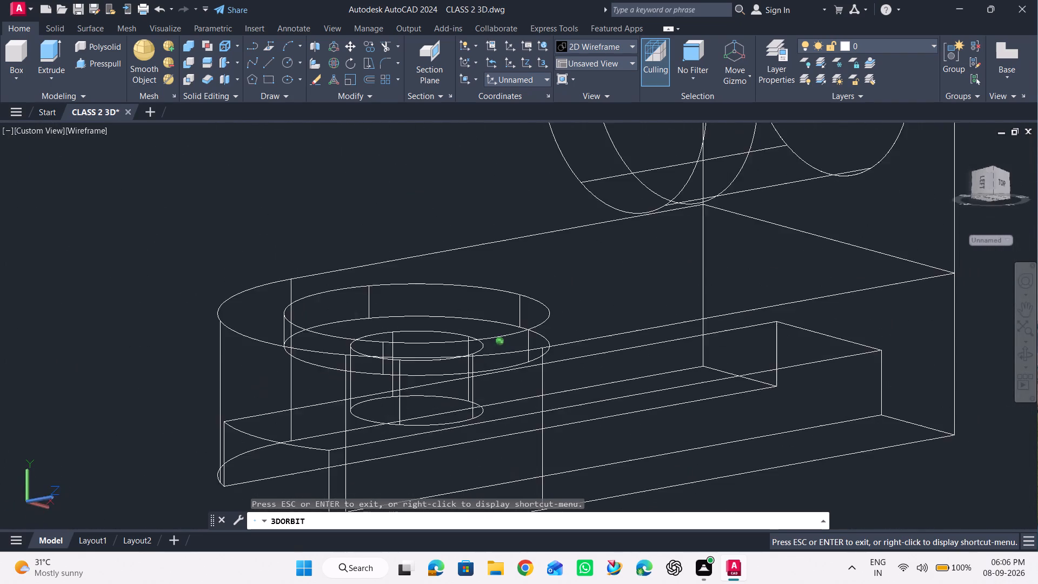
left_click_drag(461, 271, 496, 301)
scroll(517, 315, "down", 4)
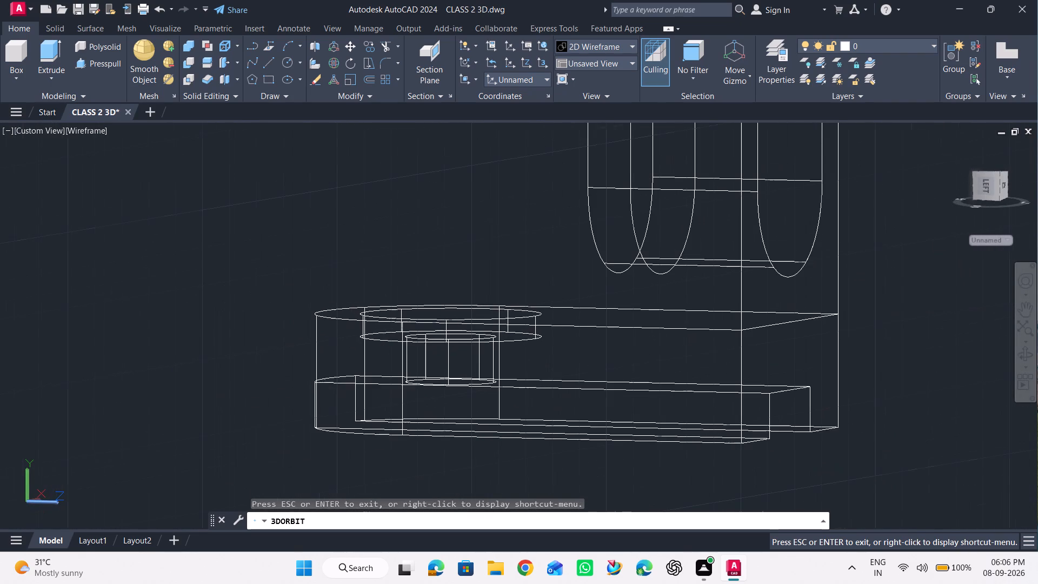
key("Escape")
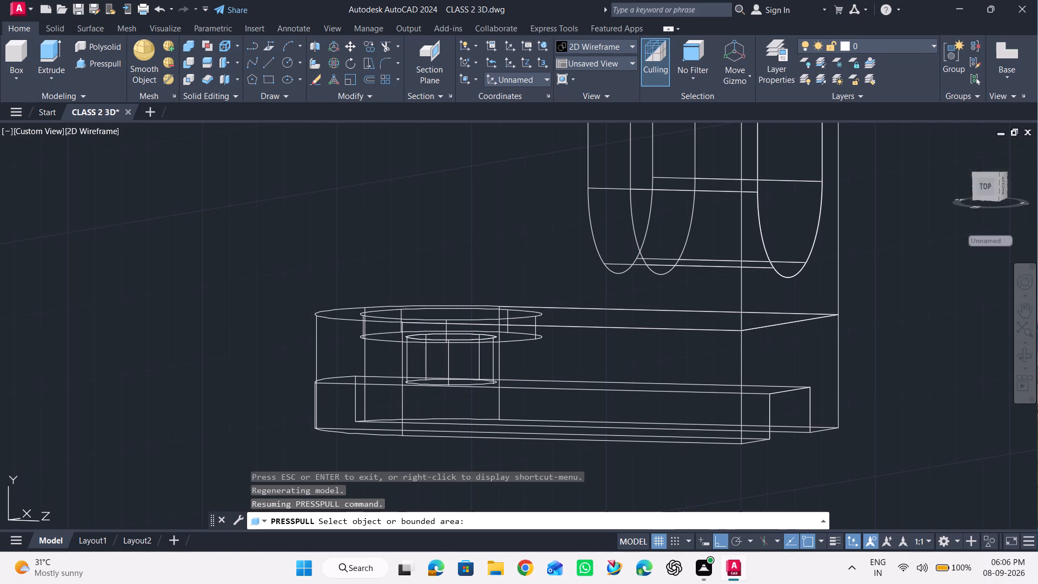
Examine the base and its slot in the Shaded with edges visual style, and return to 2D Wireframe.
left_click(603, 50)
left_click(637, 123)
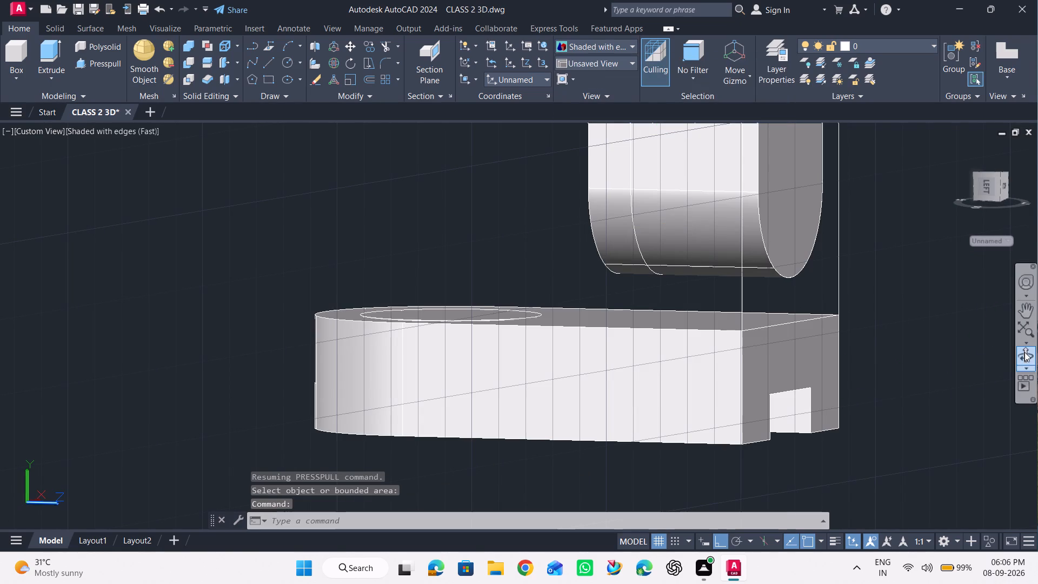
left_click(1024, 352)
left_click_drag(916, 388, 1036, 407)
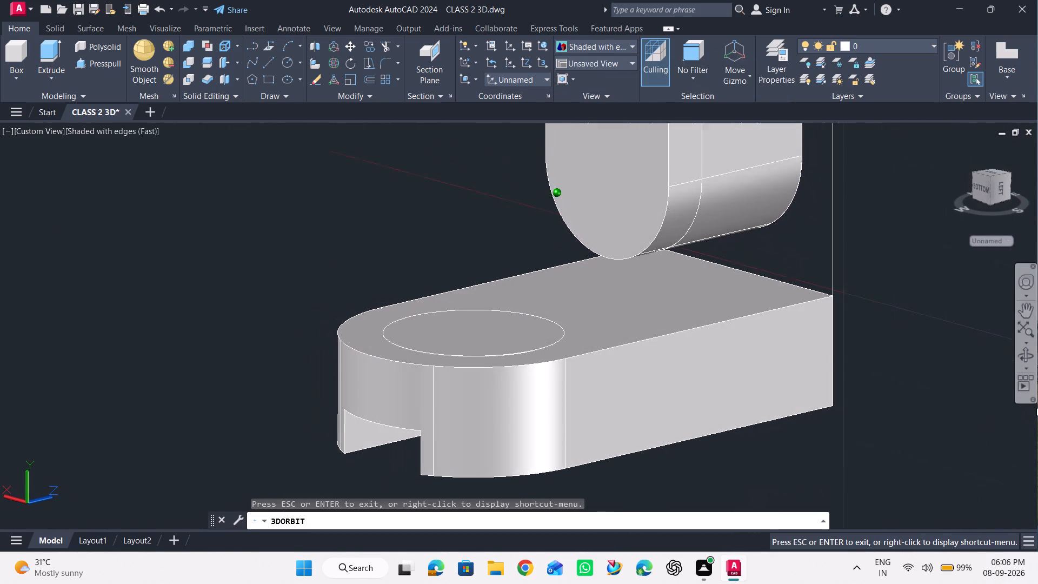
left_click_drag(1036, 407, 1018, 316)
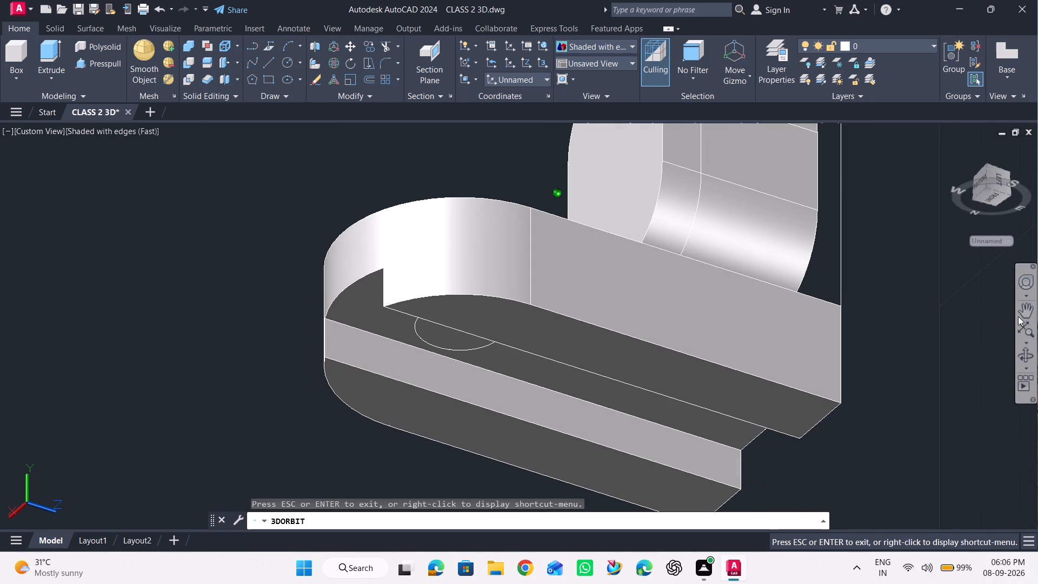
left_click_drag(1018, 316, 840, 418)
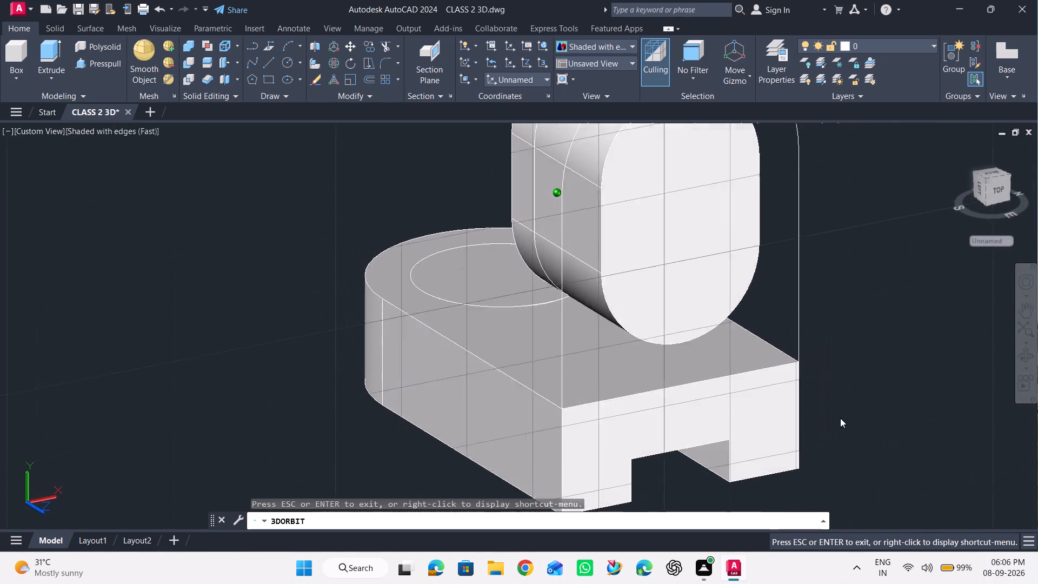
left_click_drag(840, 418, 878, 408)
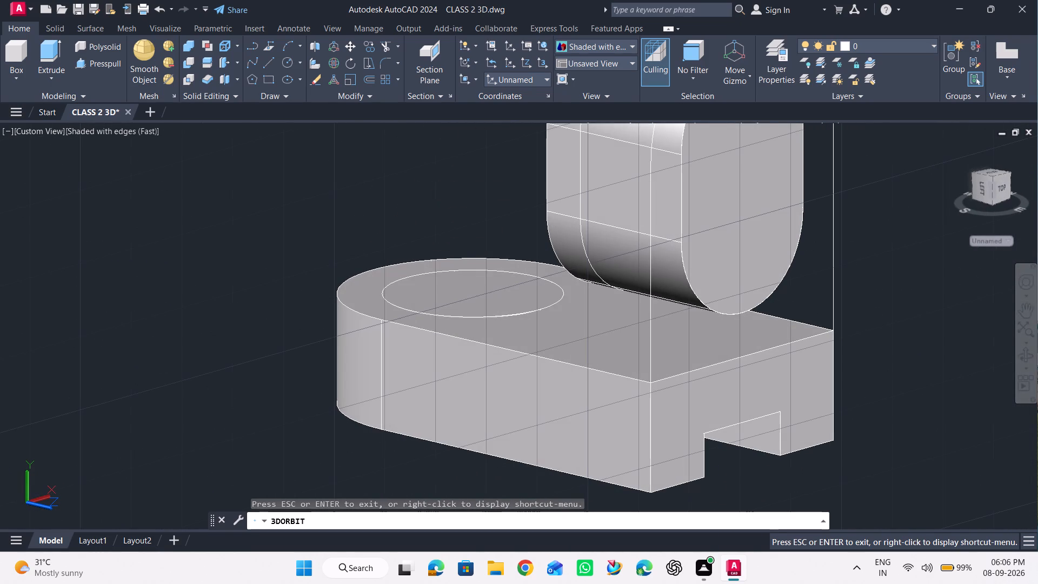
key("space")
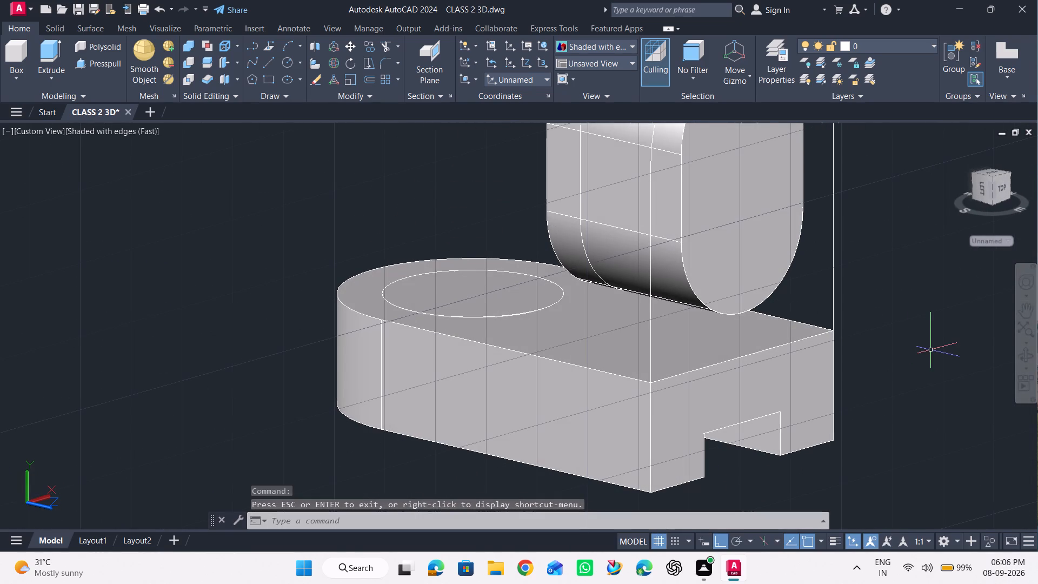
left_click(621, 49)
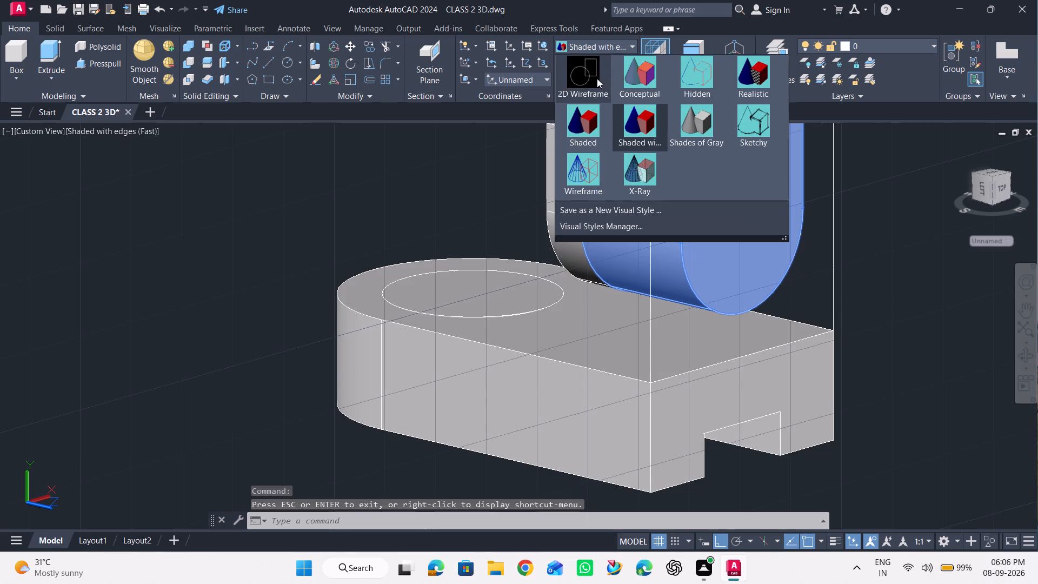
left_click(597, 78)
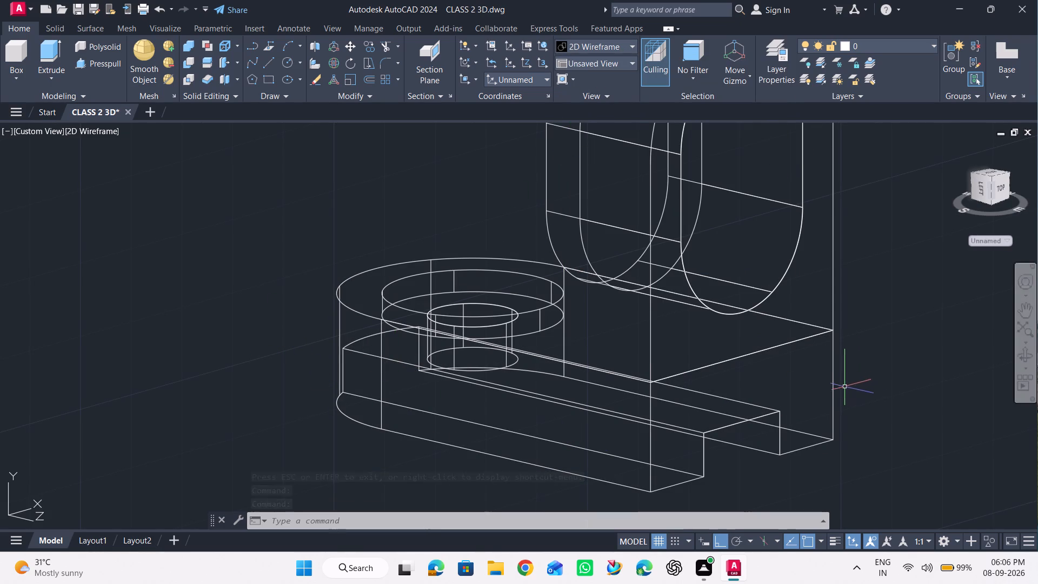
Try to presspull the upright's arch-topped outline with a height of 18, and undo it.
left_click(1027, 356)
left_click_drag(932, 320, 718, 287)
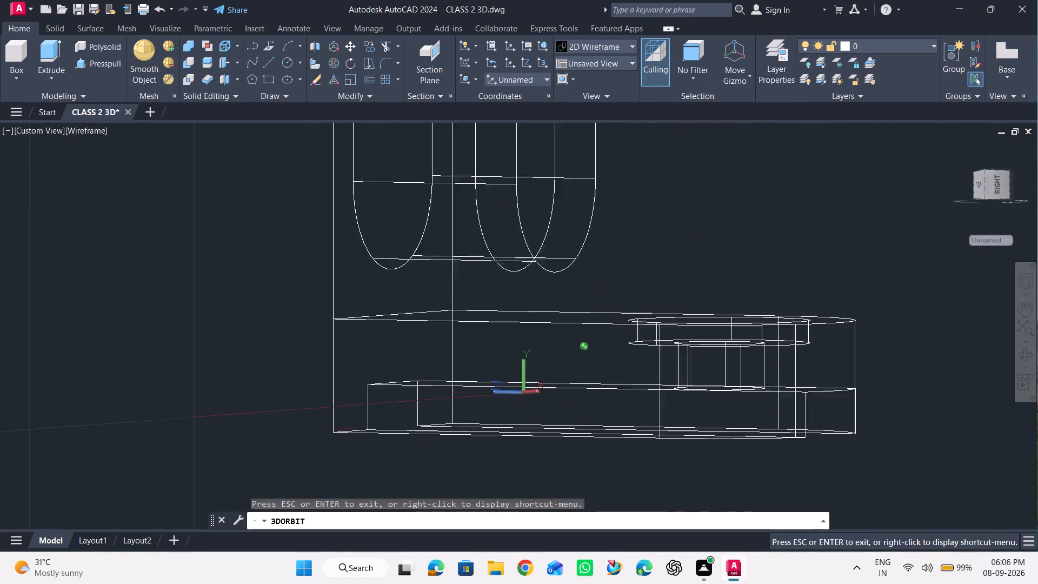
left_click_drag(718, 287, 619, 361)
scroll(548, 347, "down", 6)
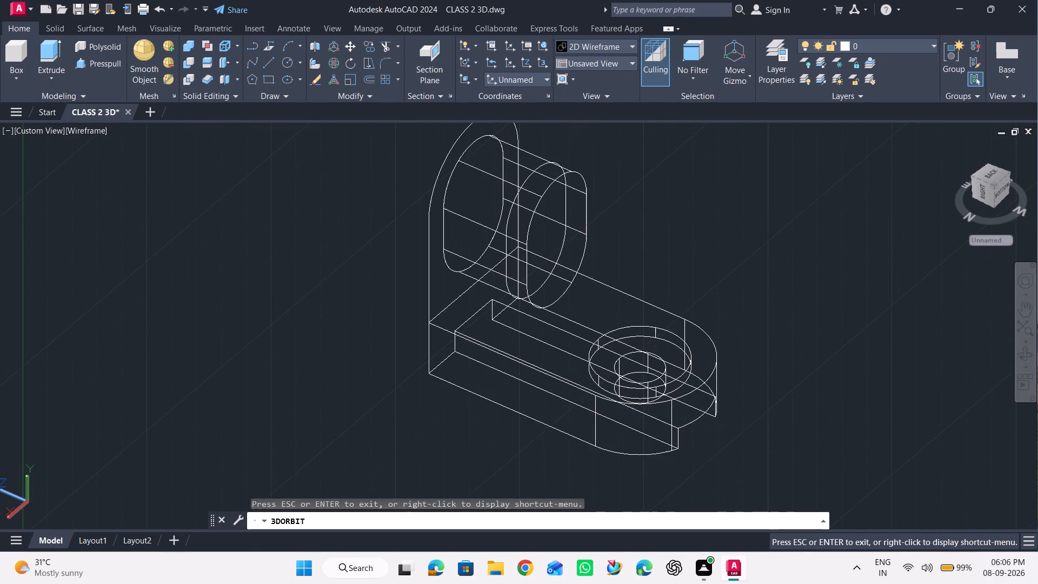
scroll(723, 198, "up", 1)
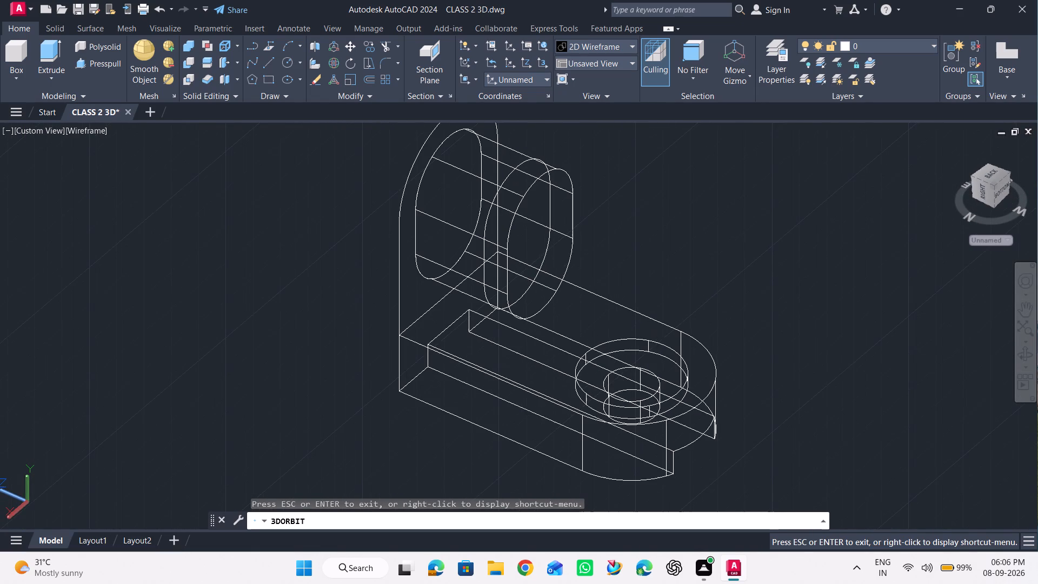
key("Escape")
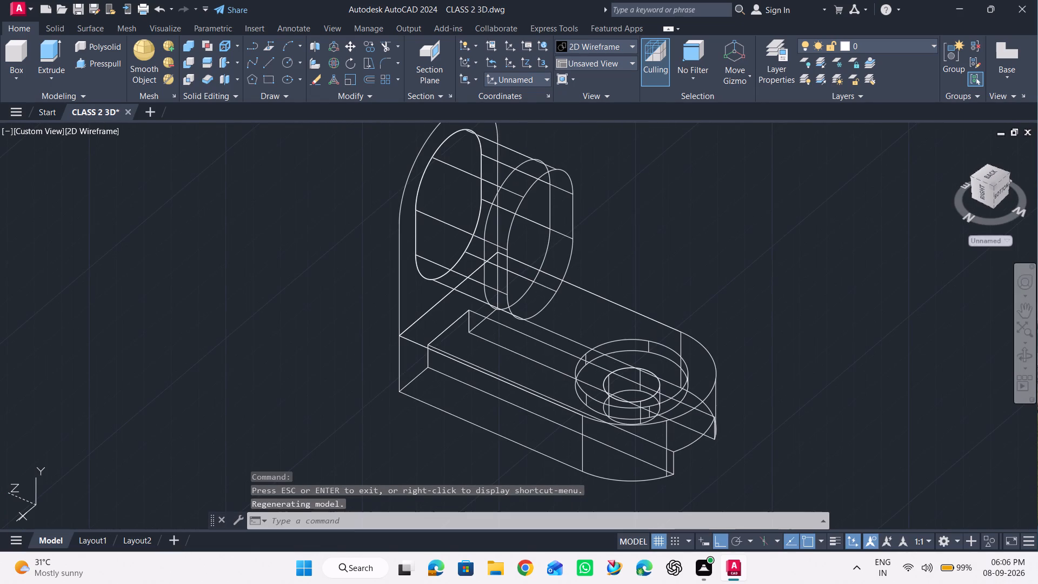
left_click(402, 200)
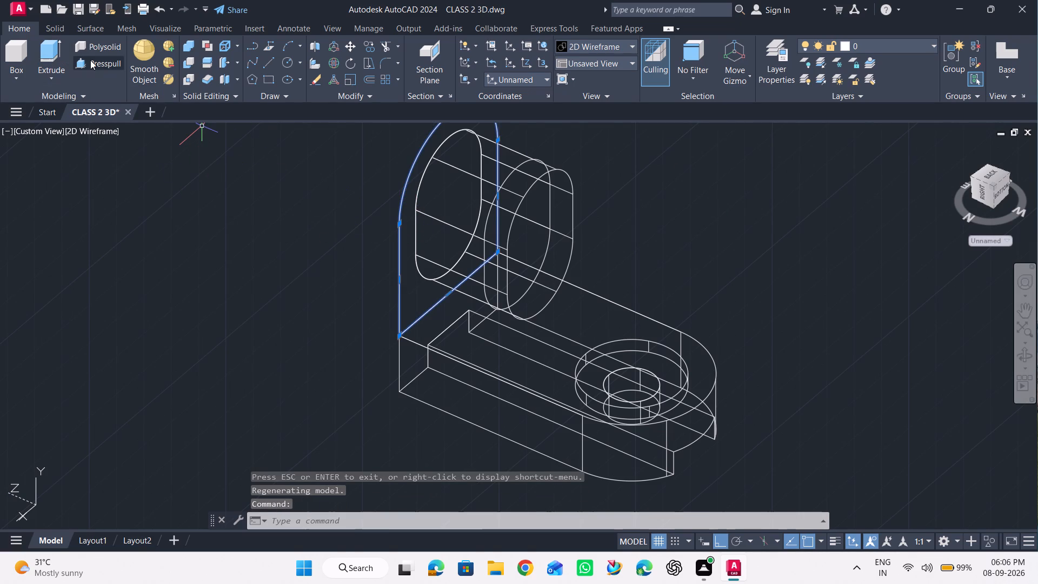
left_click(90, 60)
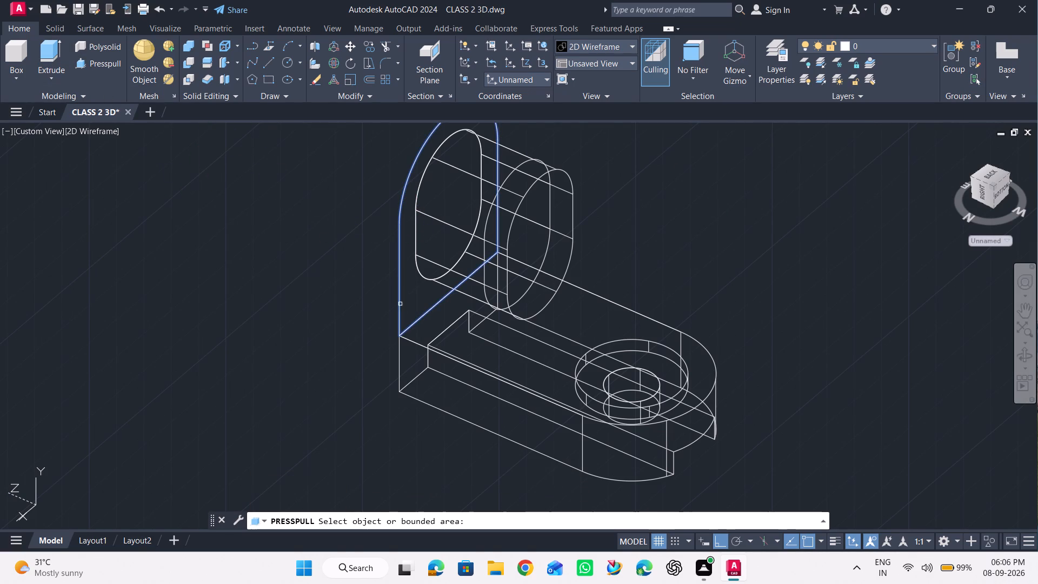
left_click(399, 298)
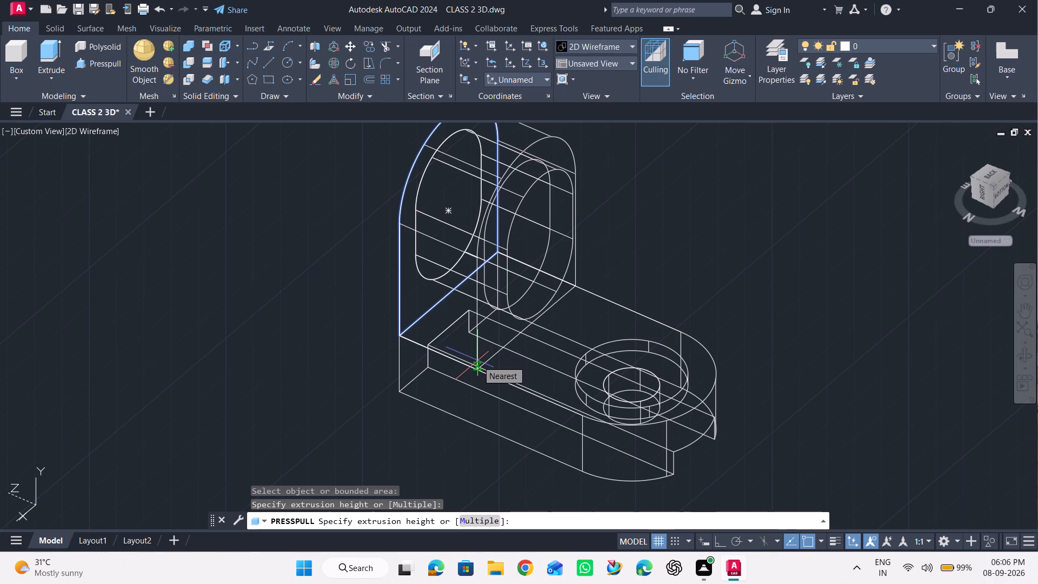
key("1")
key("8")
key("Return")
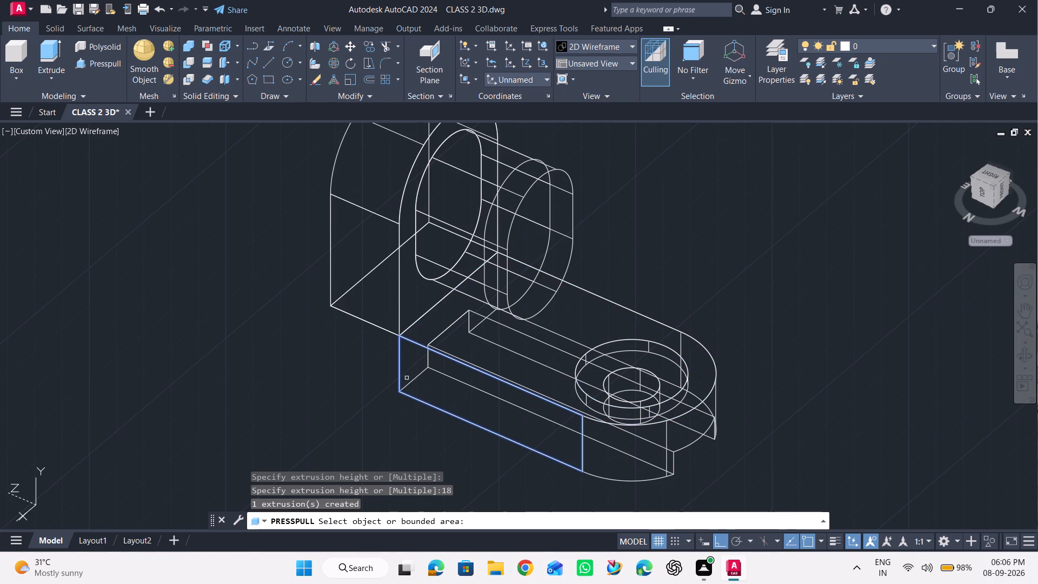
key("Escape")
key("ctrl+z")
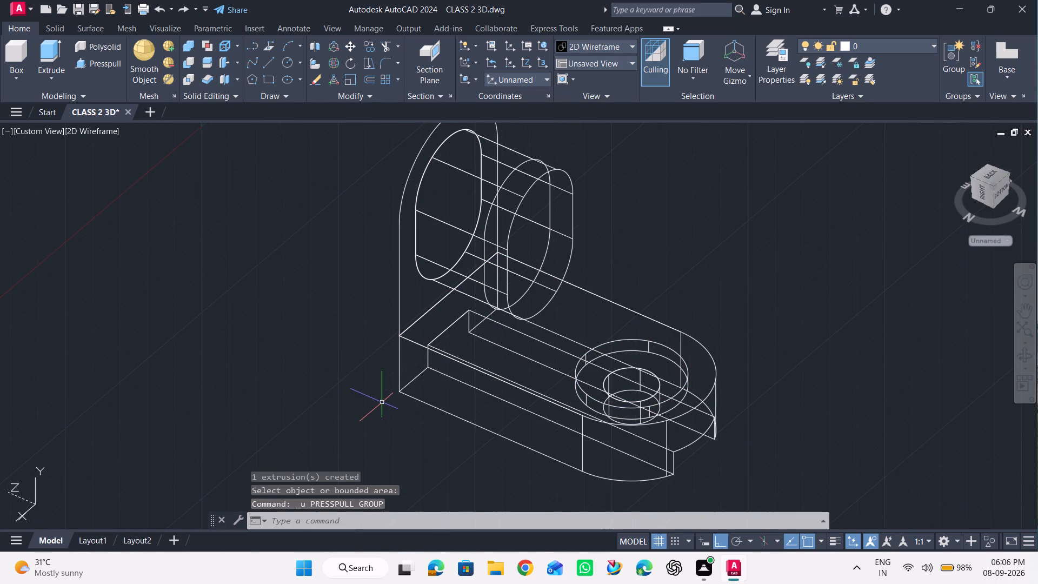
Presspull the upright's arch-topped outline with a height of -18, over the base toward the counterbored hole.
left_click(99, 59)
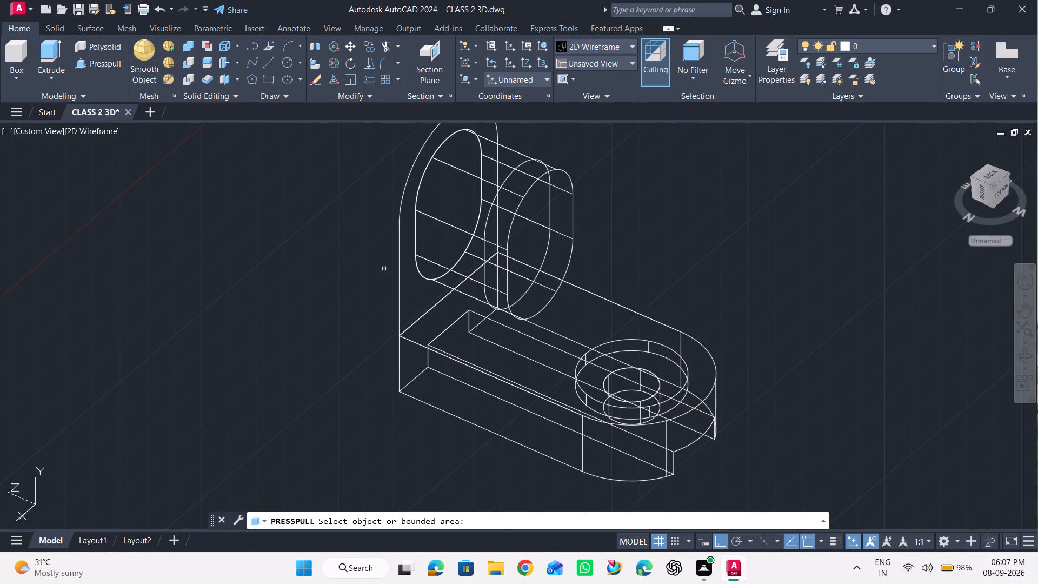
left_click(400, 279)
type("-18")
key("Return")
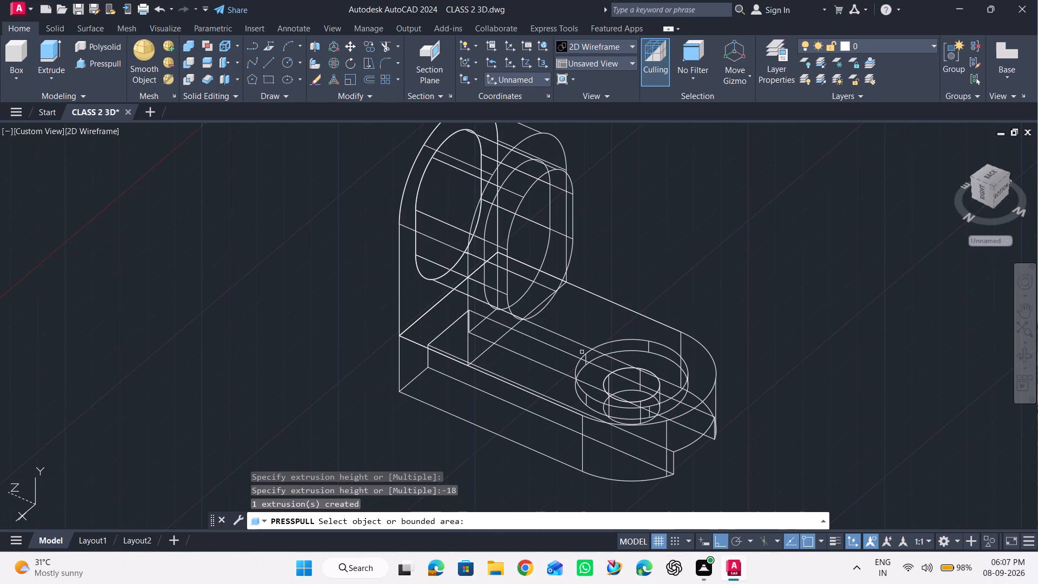
key("Escape")
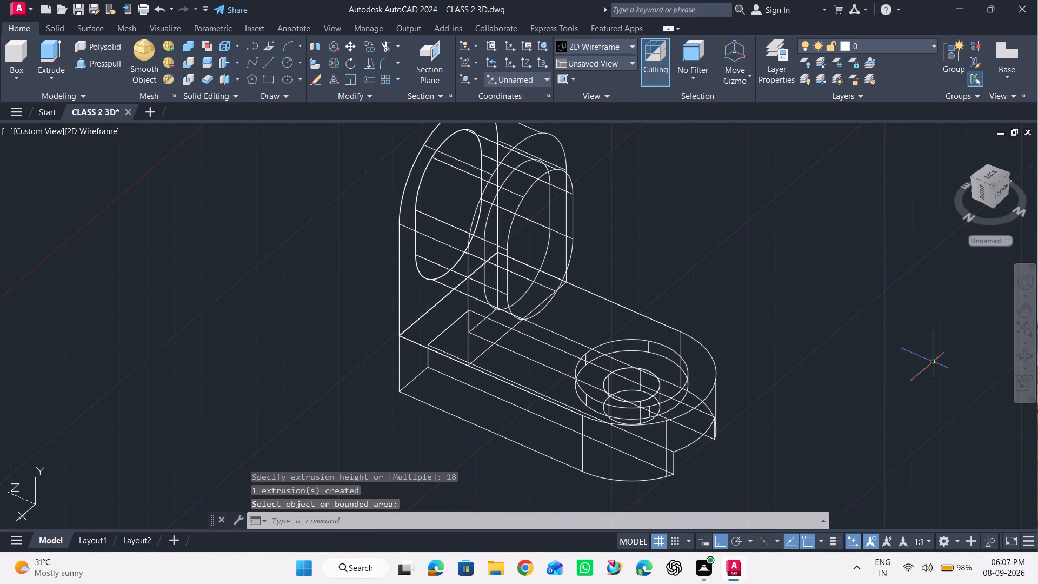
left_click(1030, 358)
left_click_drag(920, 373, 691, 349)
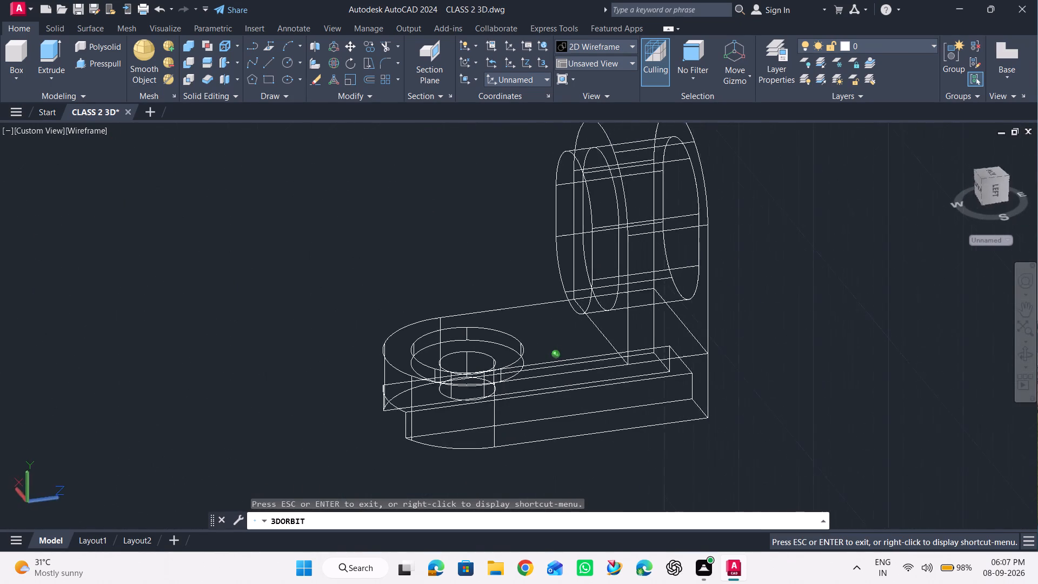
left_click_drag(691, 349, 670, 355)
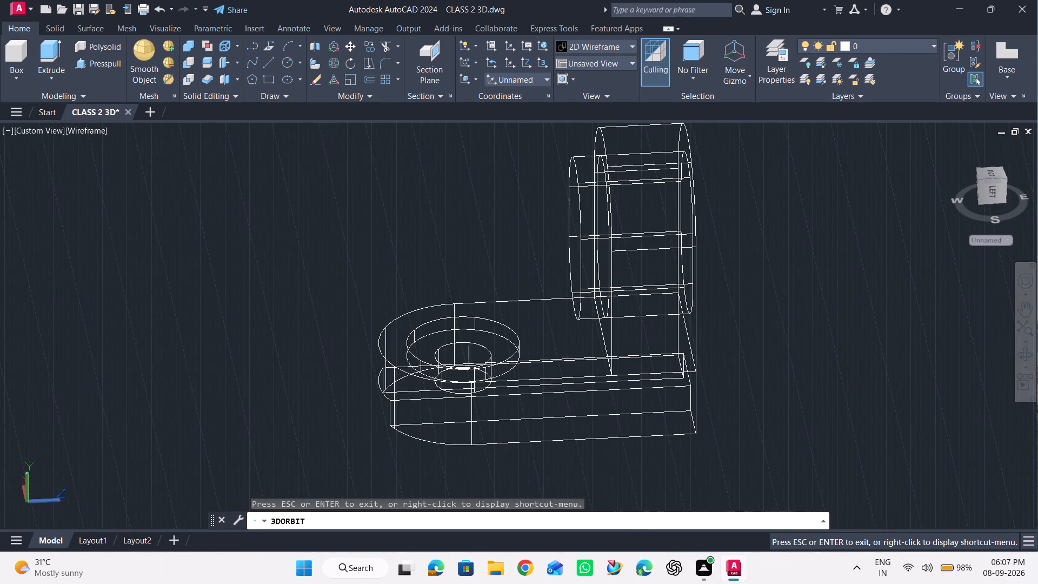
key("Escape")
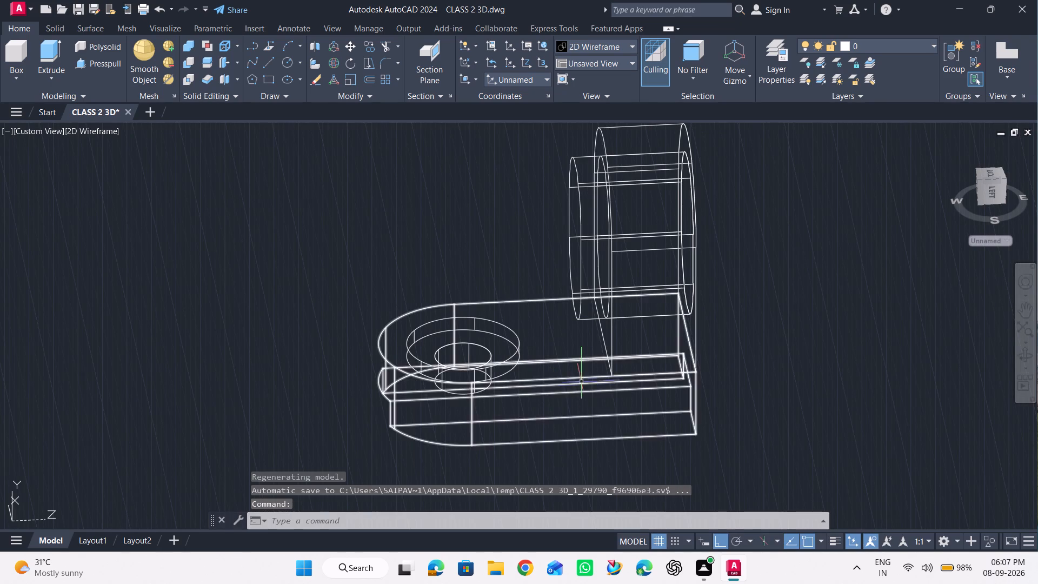
Set the coordinate system to the Front preset, with the bracket seen nearly side-on.
scroll(587, 377, "up", 2)
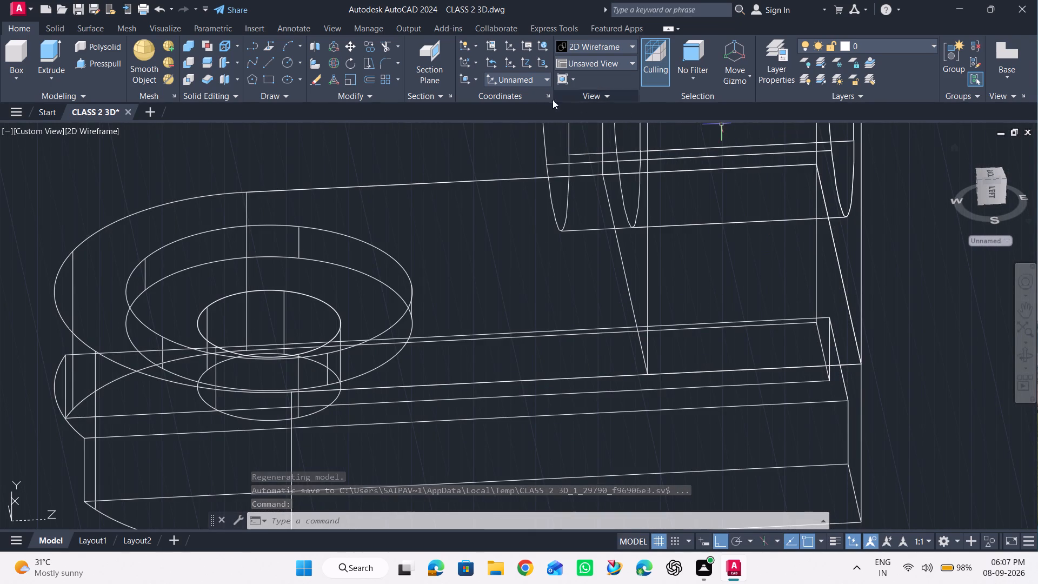
left_click(521, 77)
left_click(508, 113)
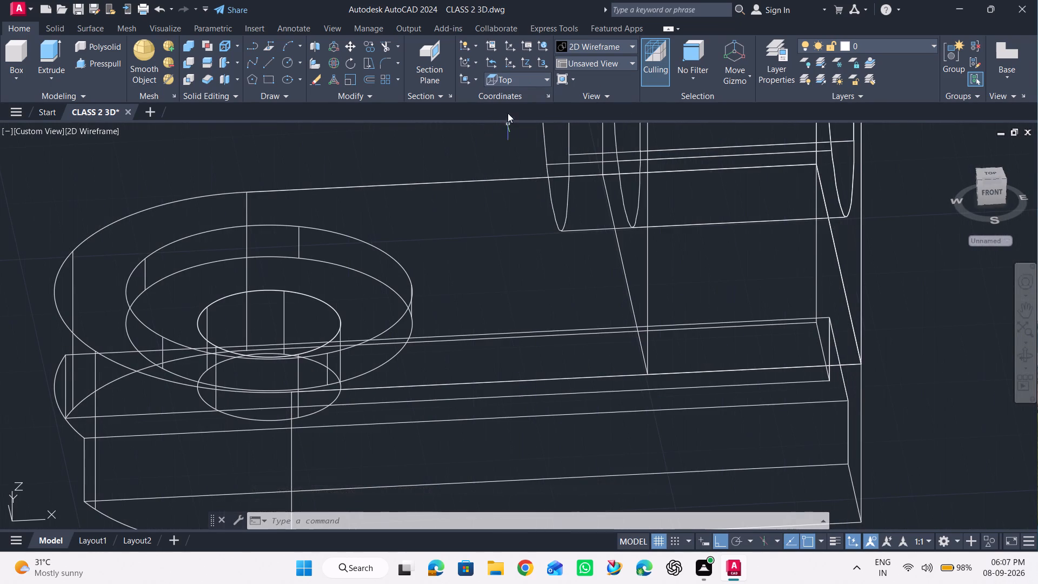
scroll(588, 369, "down", 3)
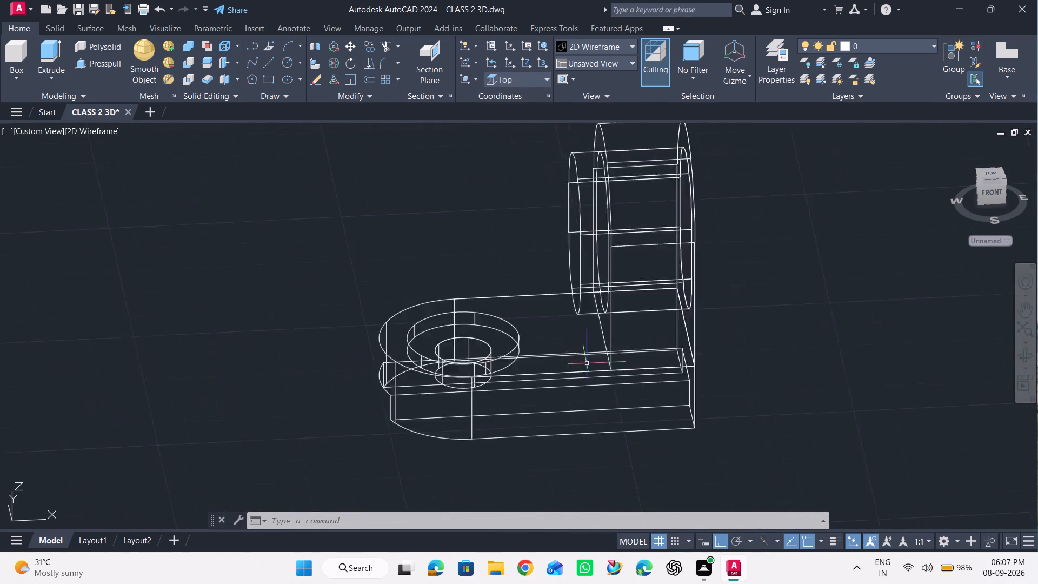
left_click(542, 75)
left_click(509, 98)
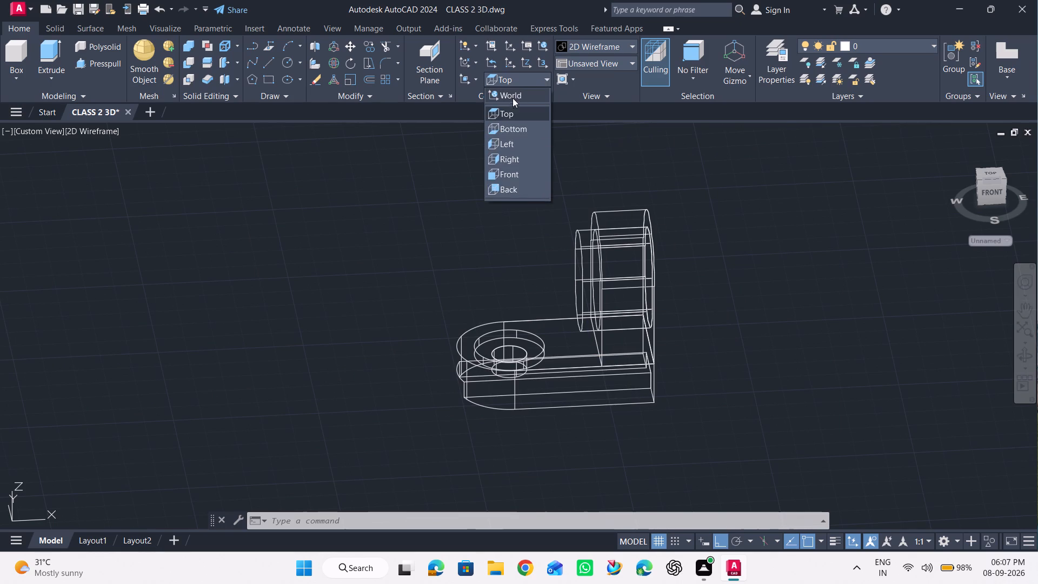
left_click(993, 170)
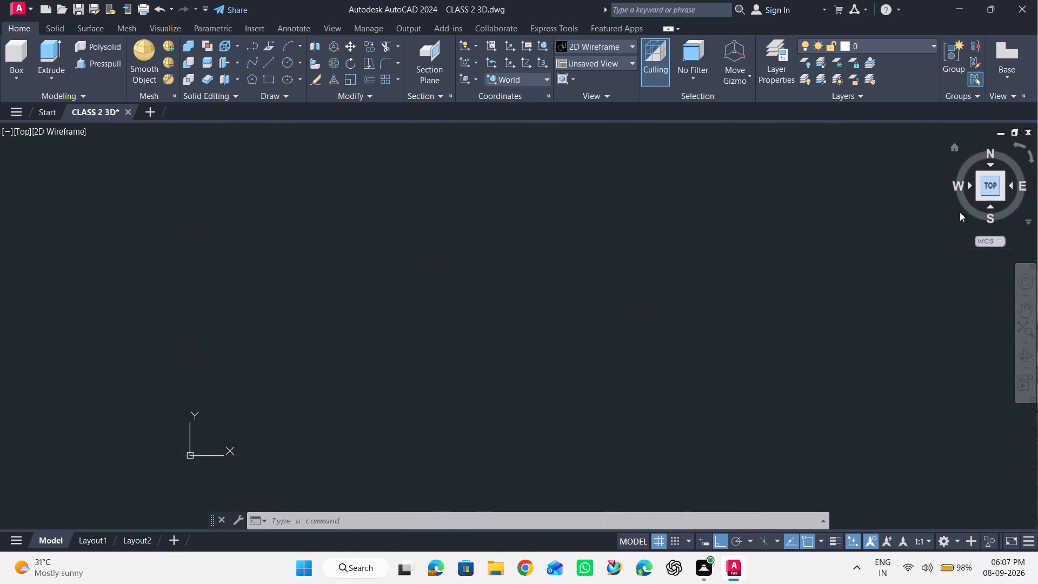
left_click(1028, 357)
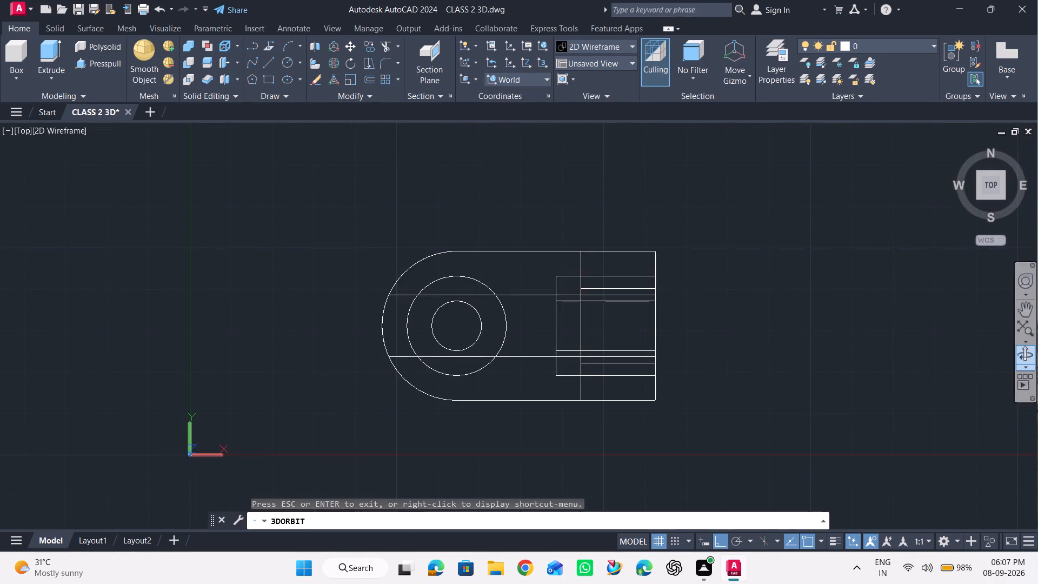
left_click_drag(758, 366, 781, 195)
scroll(563, 408, "up", 2)
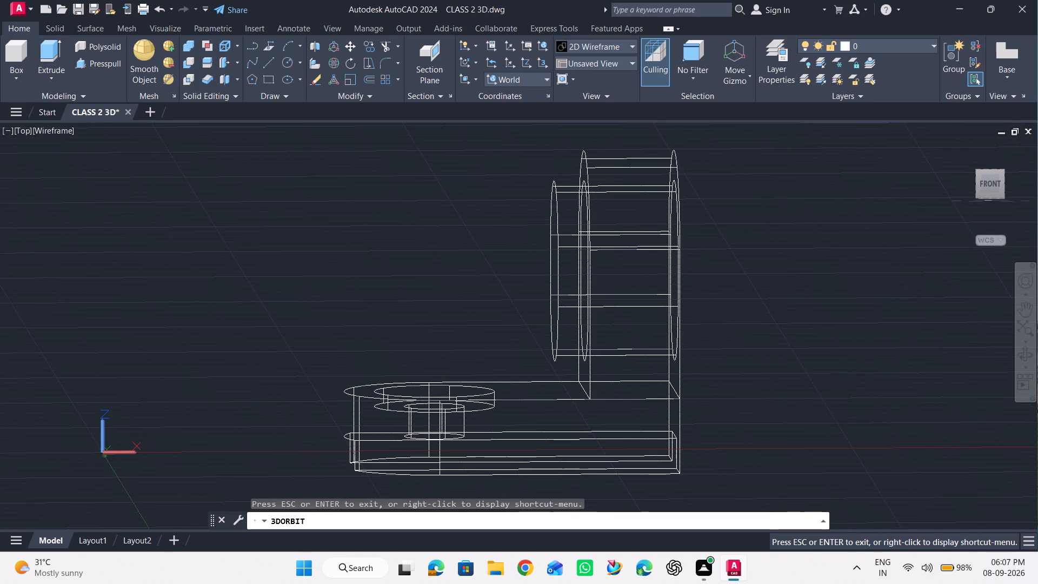
left_click(518, 86)
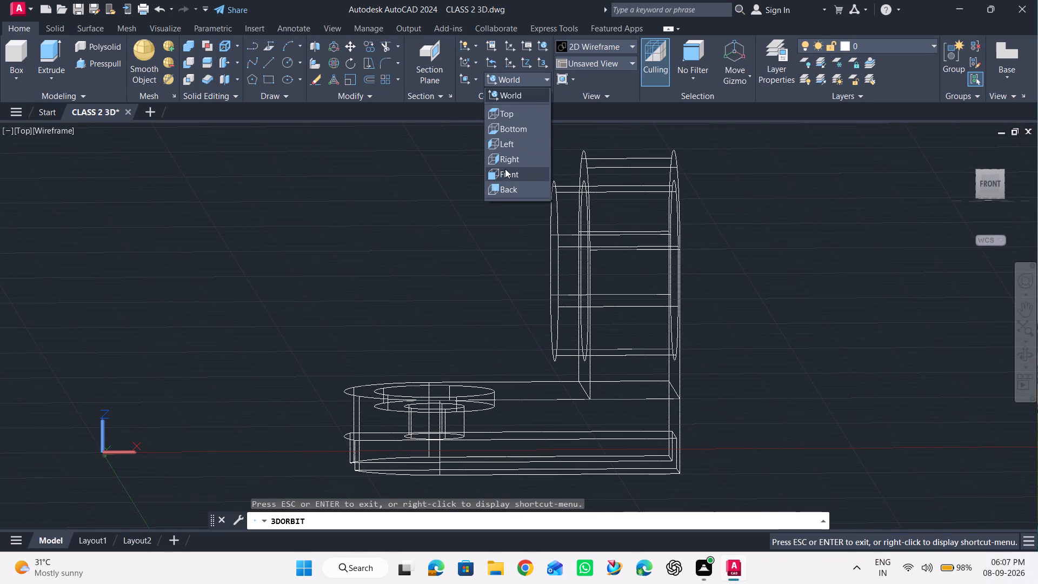
left_click(505, 169)
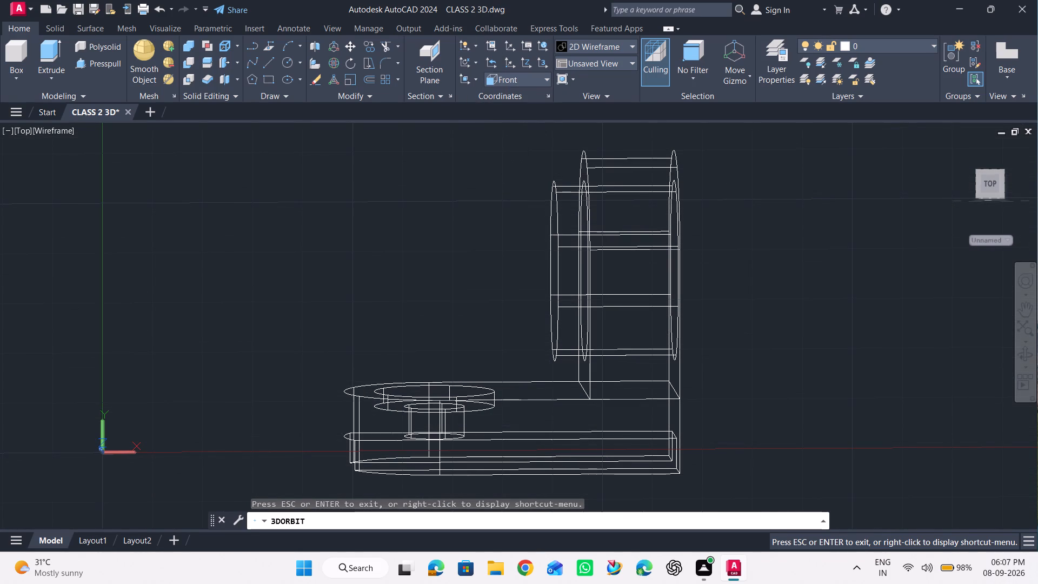
key("Escape")
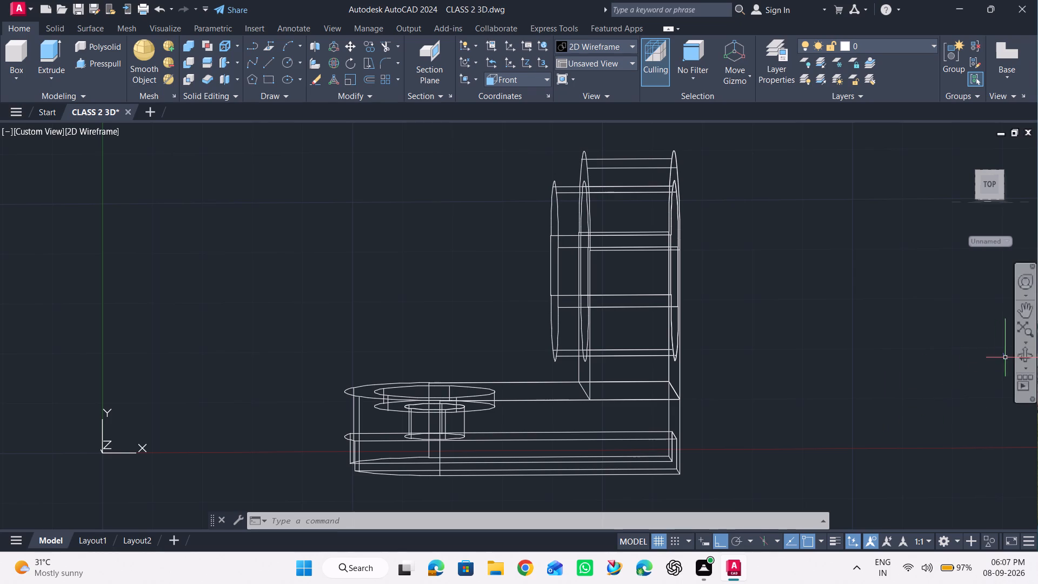
Examine the upright, its oval opening and the slotted base from several angles in wireframe.
left_click(1021, 359)
left_click_drag(856, 360, 933, 367)
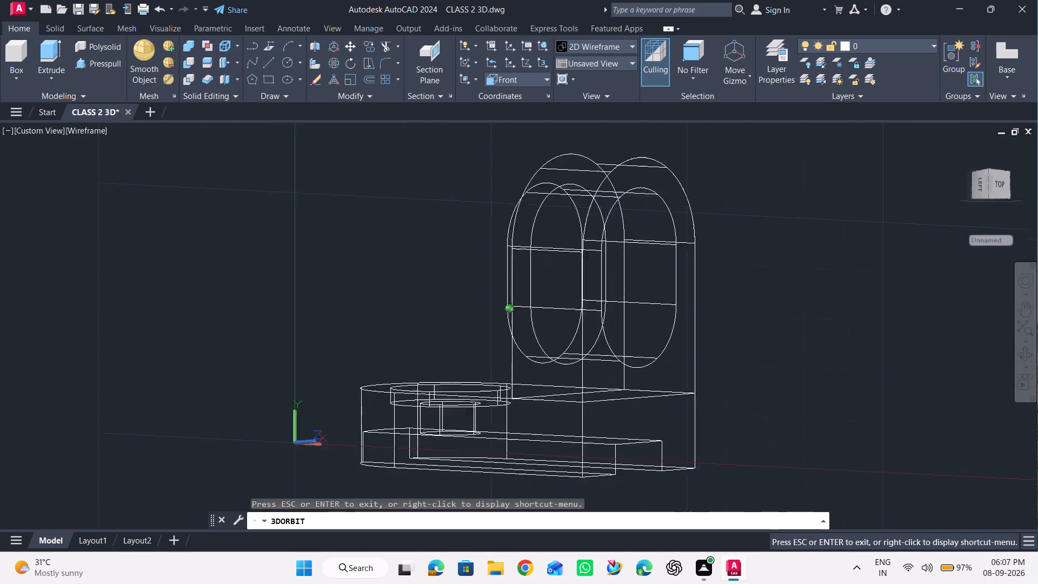
left_click_drag(933, 367, 950, 408)
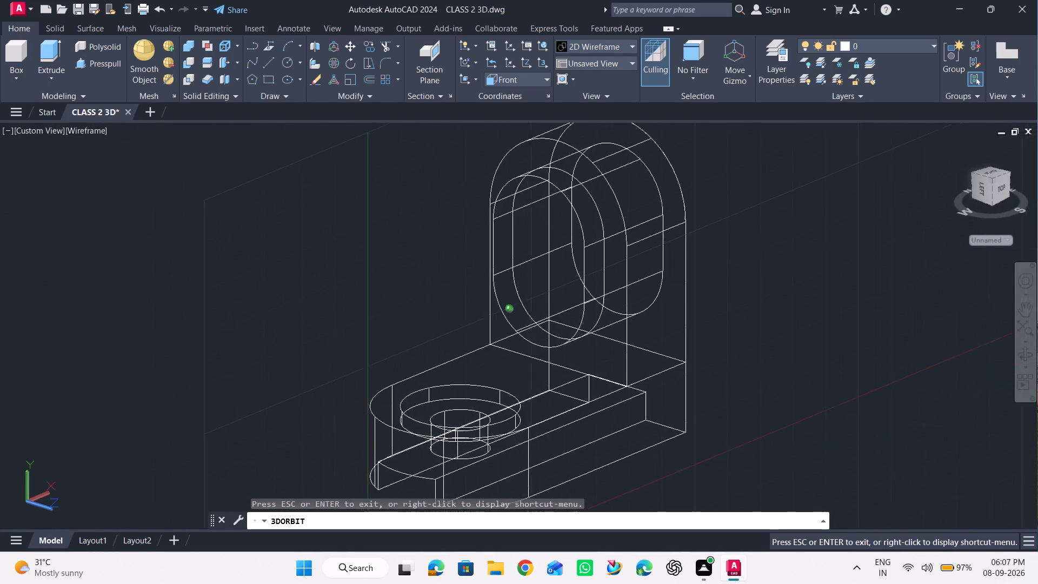
left_click_drag(950, 408, 755, 390)
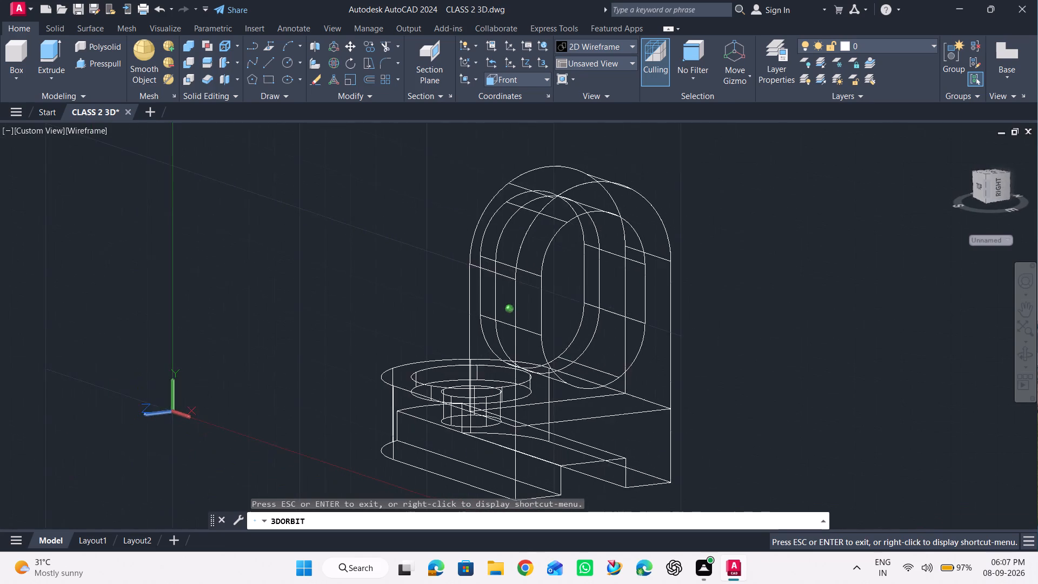
left_click_drag(755, 390, 937, 391)
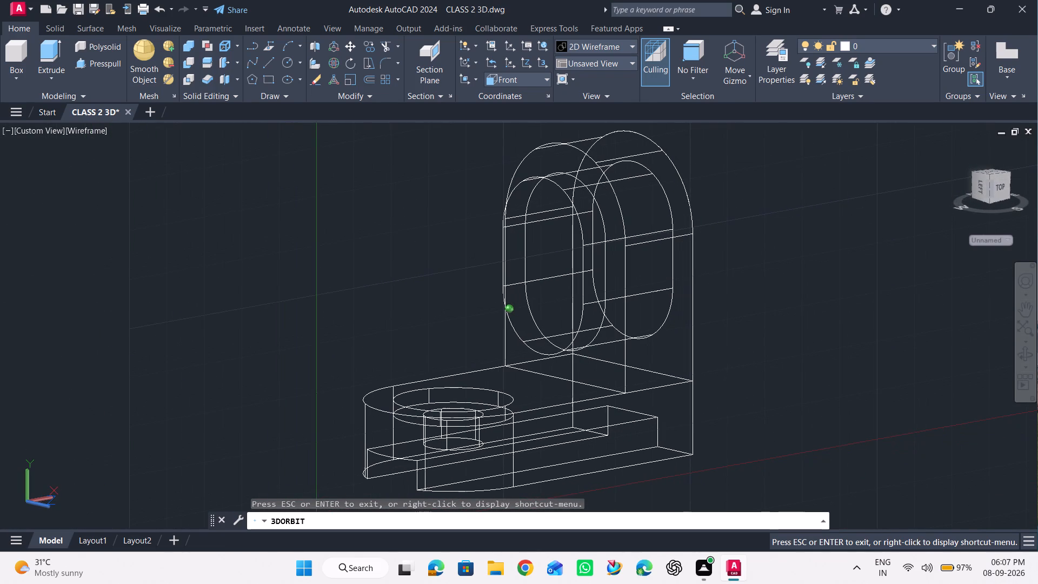
left_click_drag(937, 391, 938, 391)
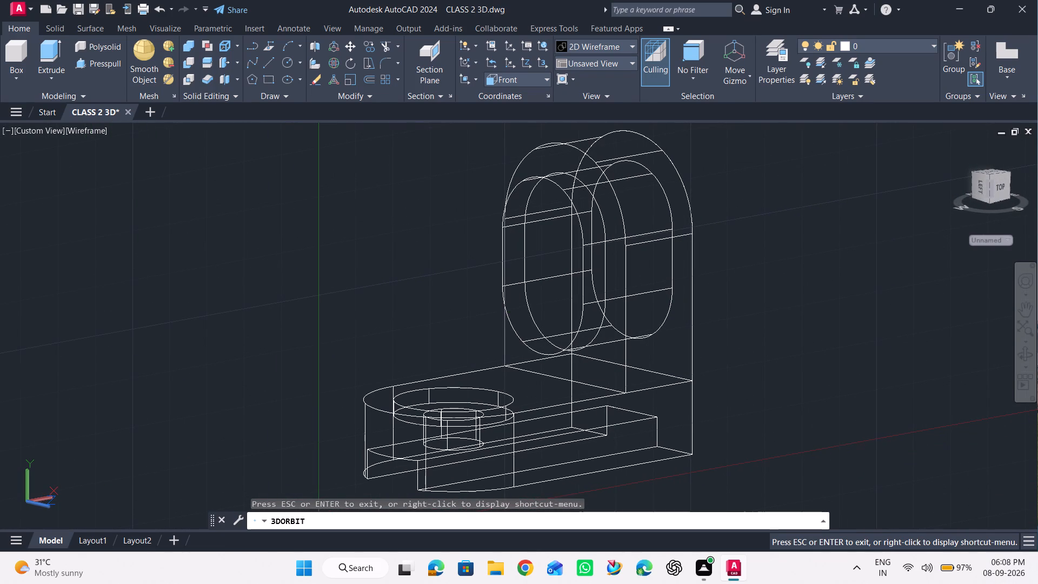
left_click_drag(836, 362, 823, 392)
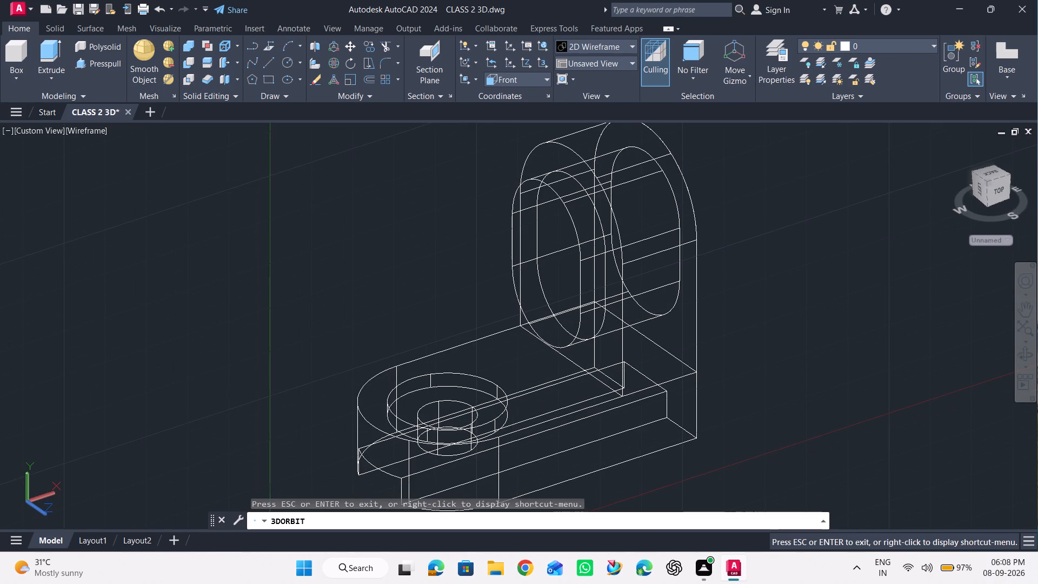
key("Escape")
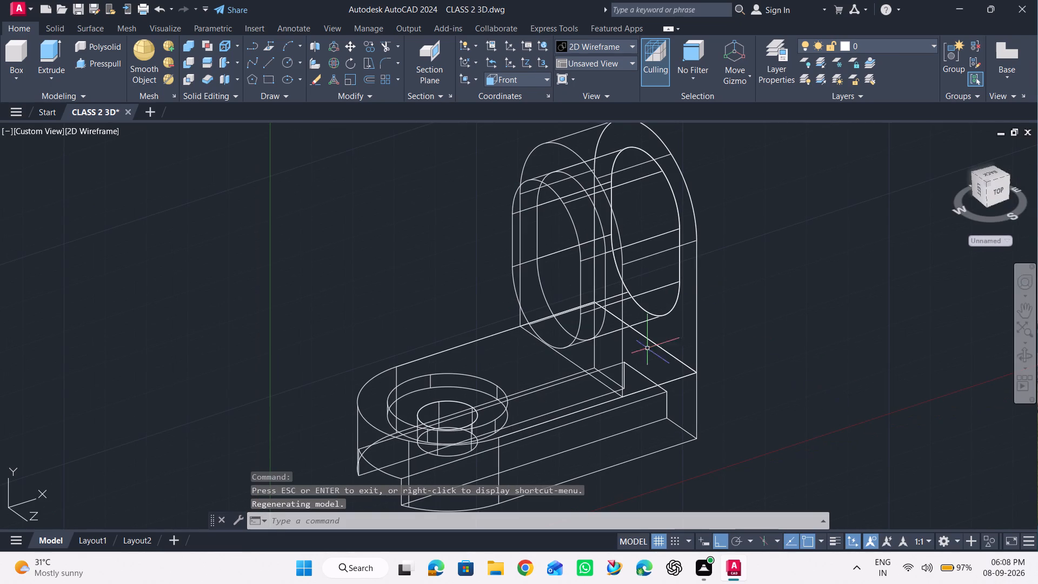
scroll(602, 406, "up", 3)
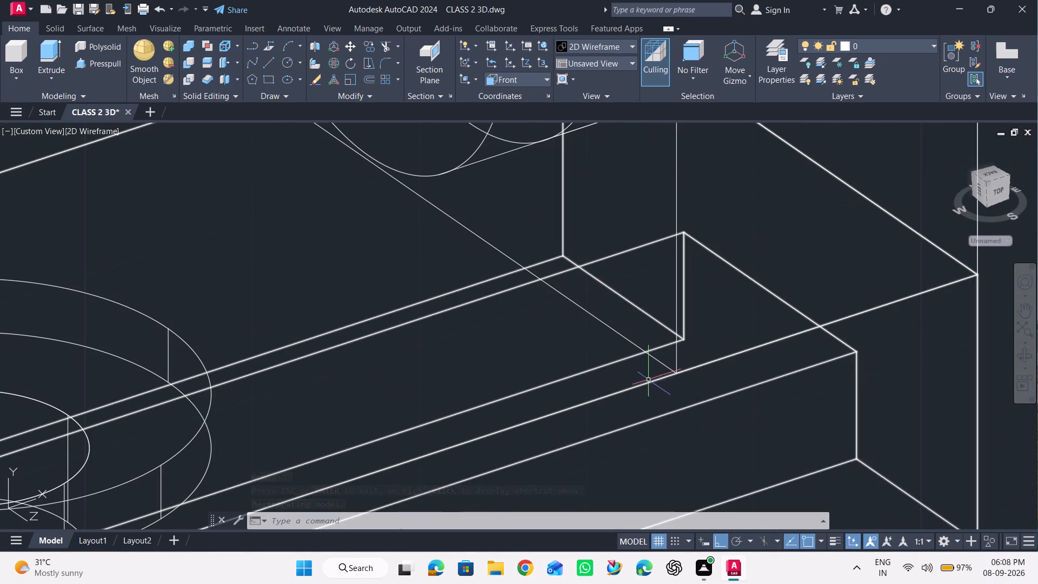
scroll(609, 373, "down", 3)
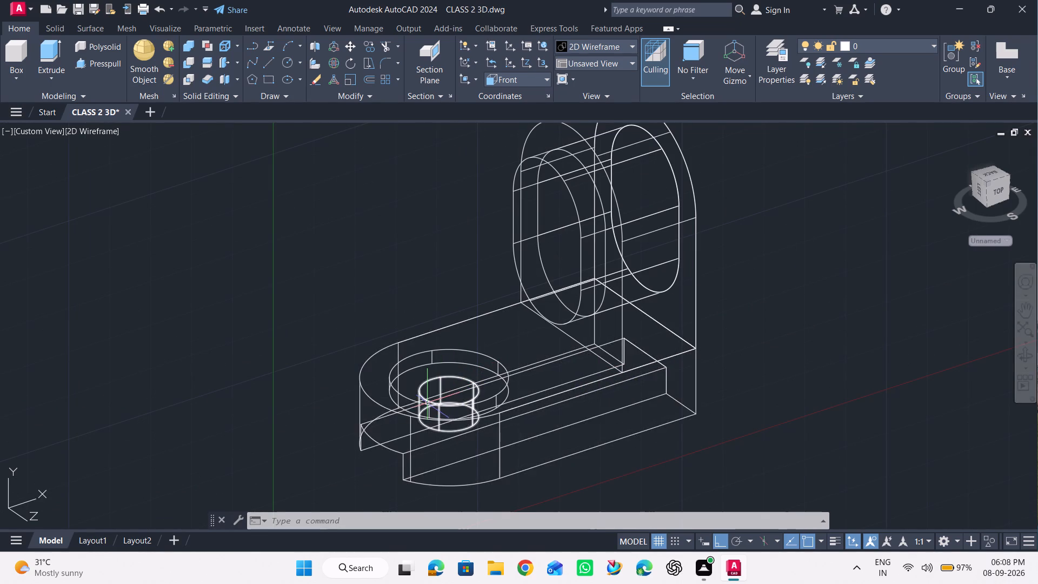
Hide the slotted, rounded base solid.
left_click(381, 406)
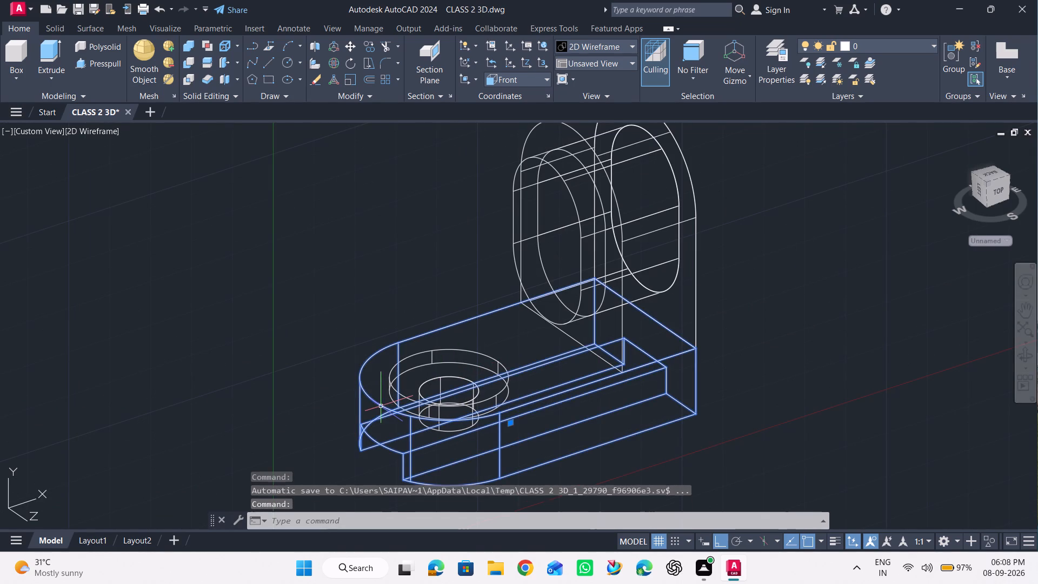
right_click(274, 358)
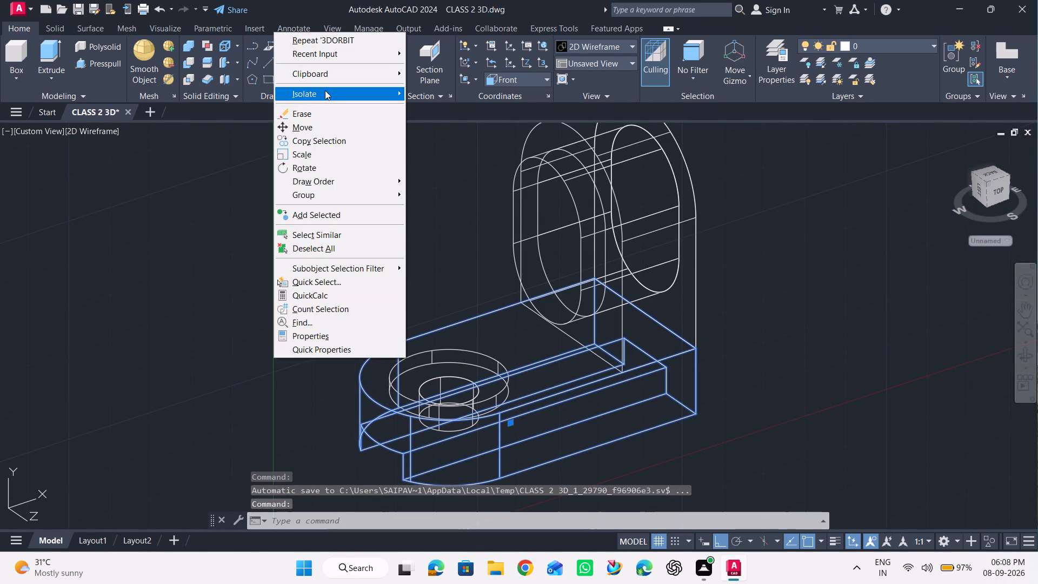
left_click(325, 90)
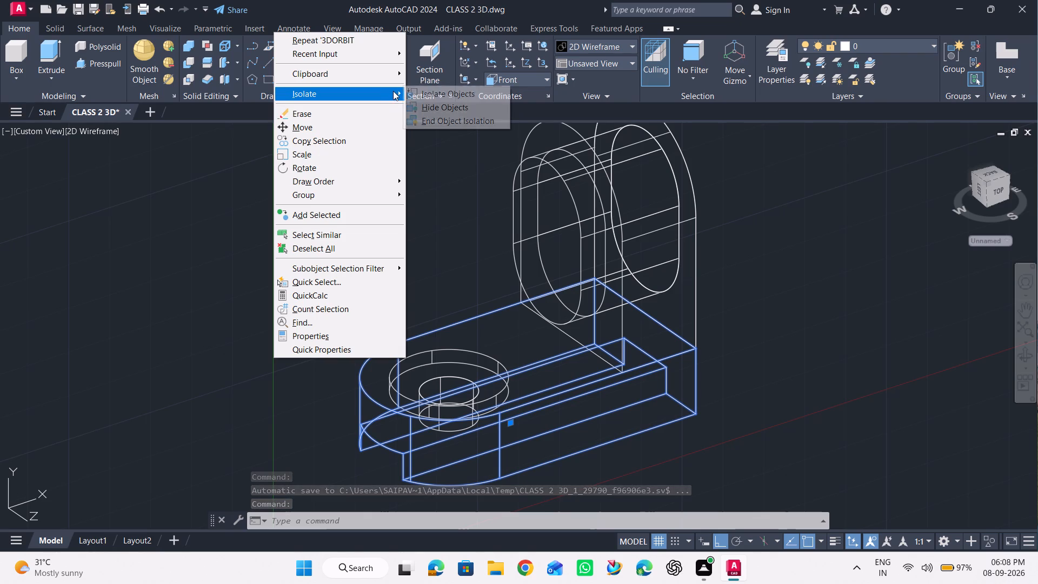
left_click(421, 105)
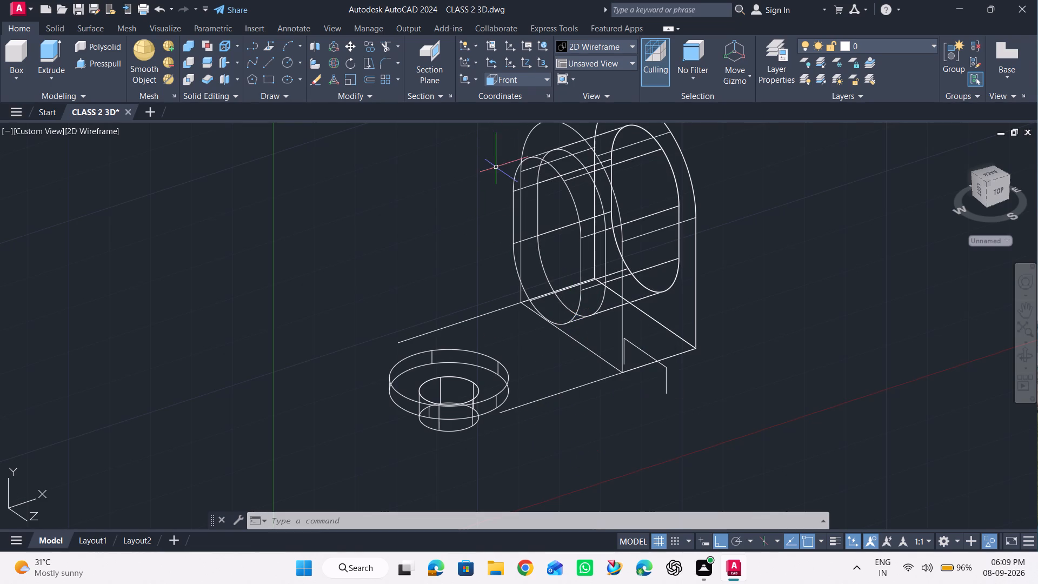
Erase the longer oval solid that protrudes from the upright toward the counterbored hole.
left_click(515, 189)
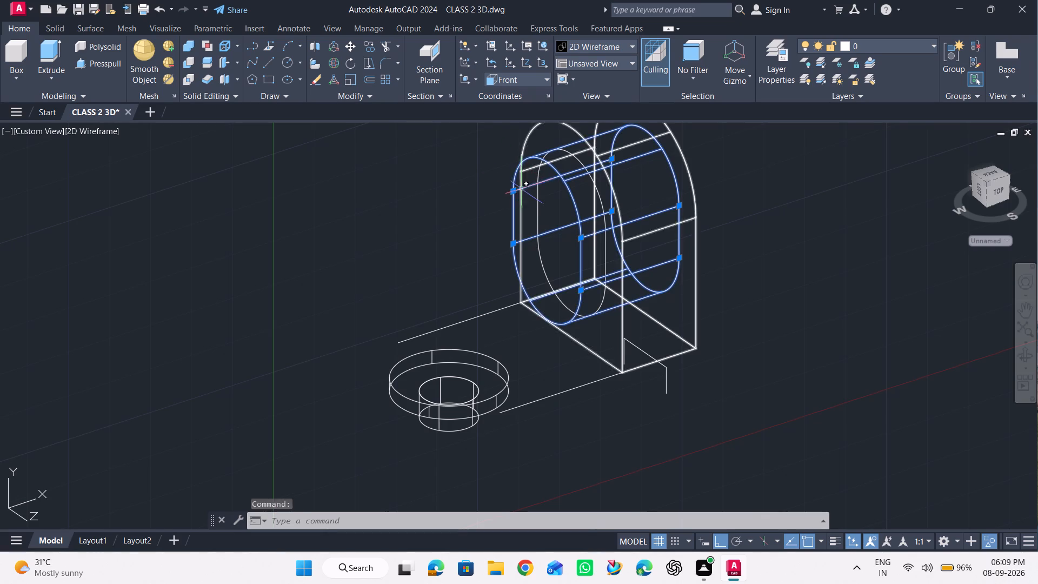
key("Delete")
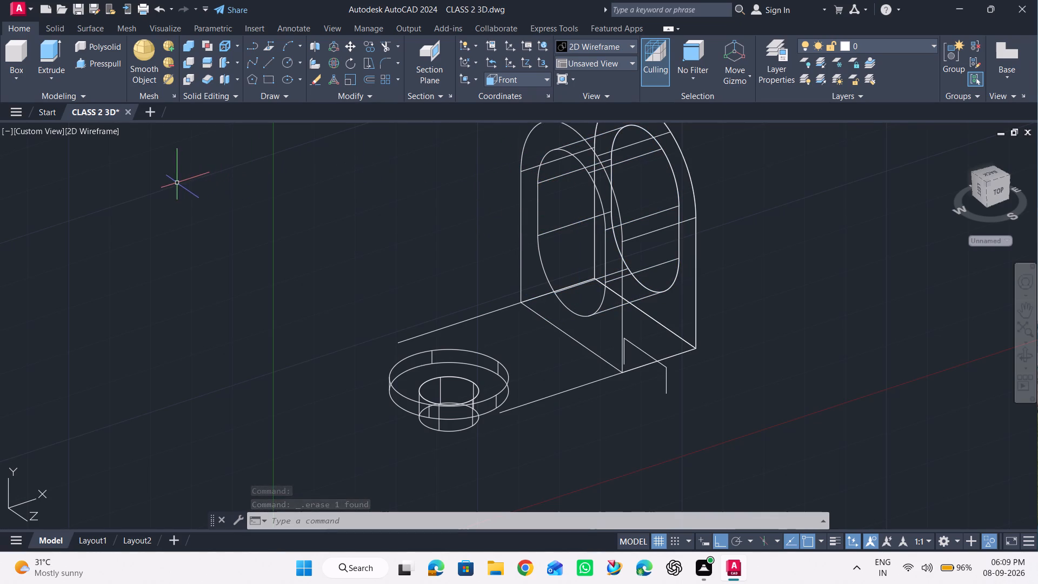
Draw a line profile from the upright's bottom corner: 6 along the base edge, 20 straight up, and back to the upright's vertical edge.
left_click(268, 65)
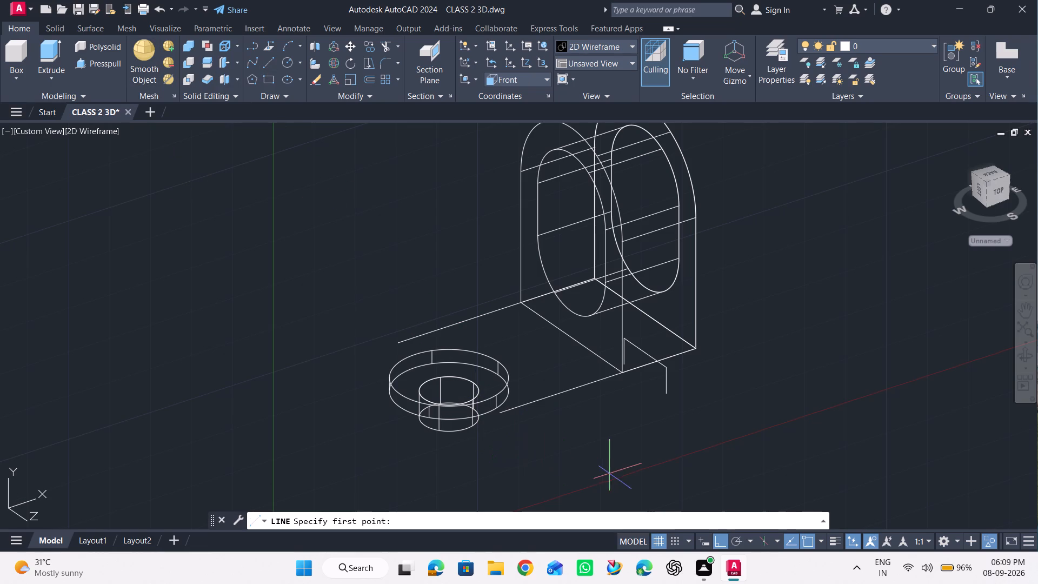
left_click(621, 370)
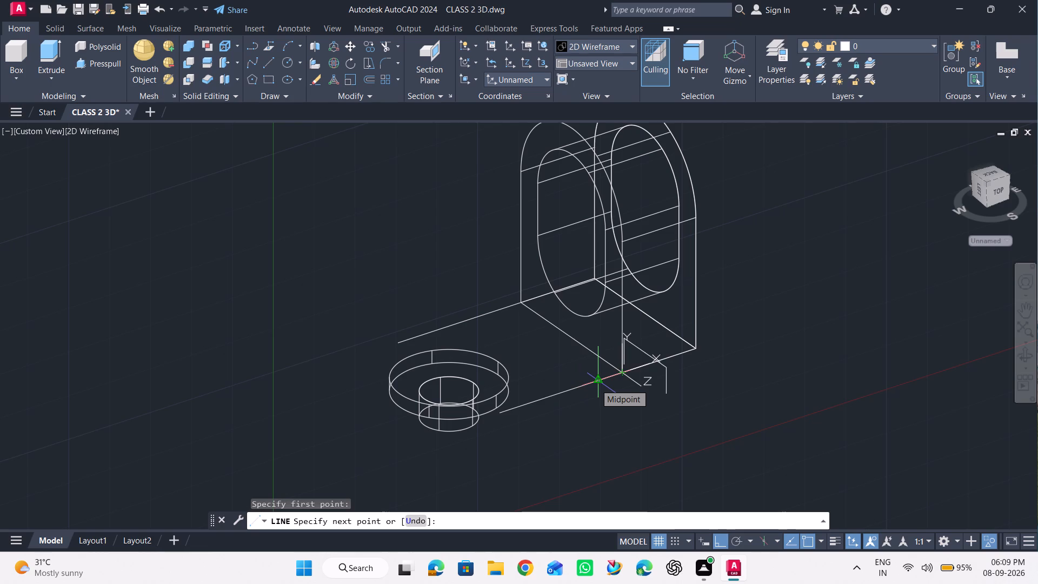
left_click(1024, 358)
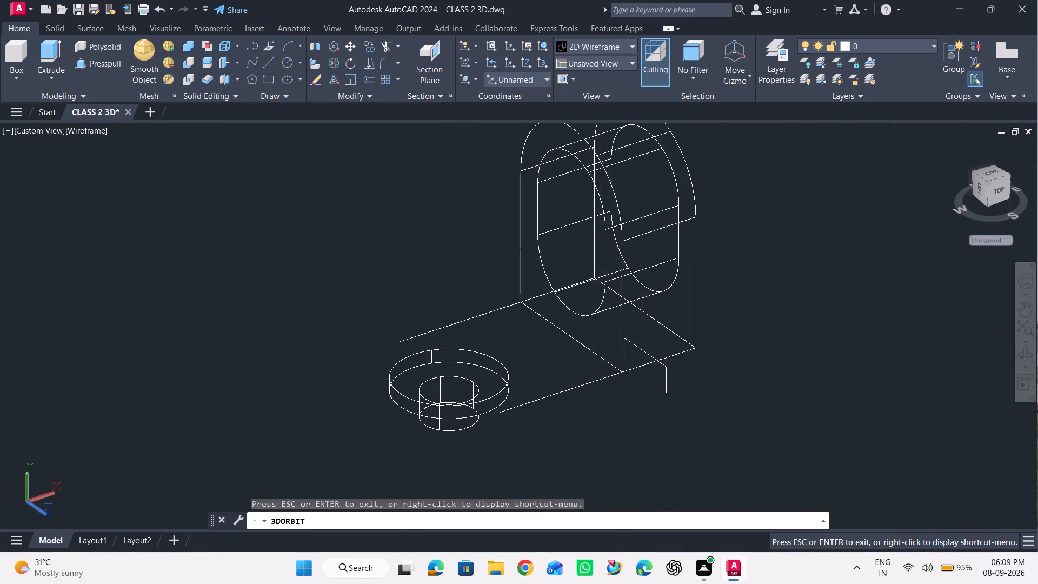
left_click_drag(875, 400, 821, 350)
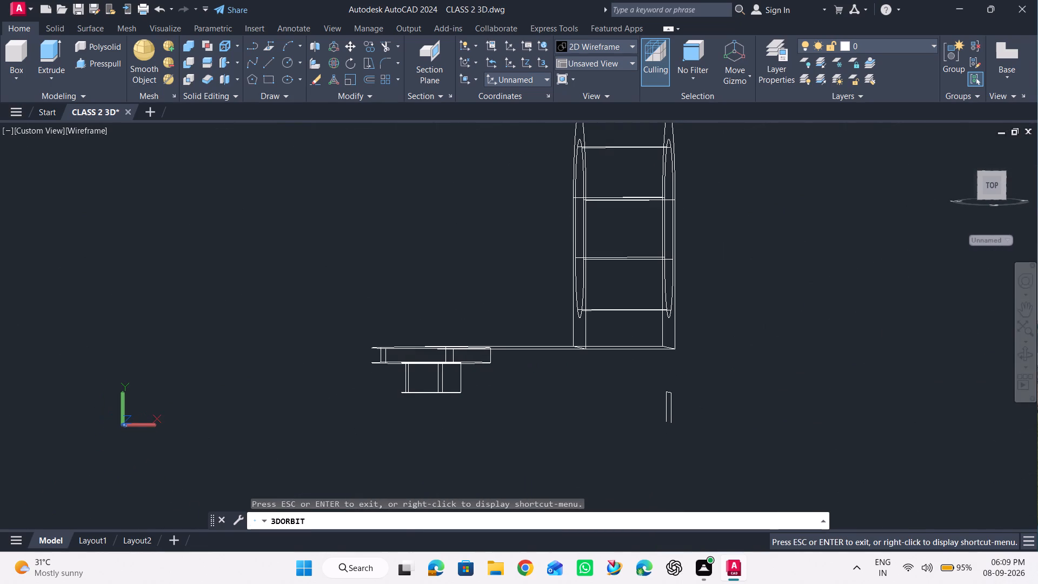
key("space")
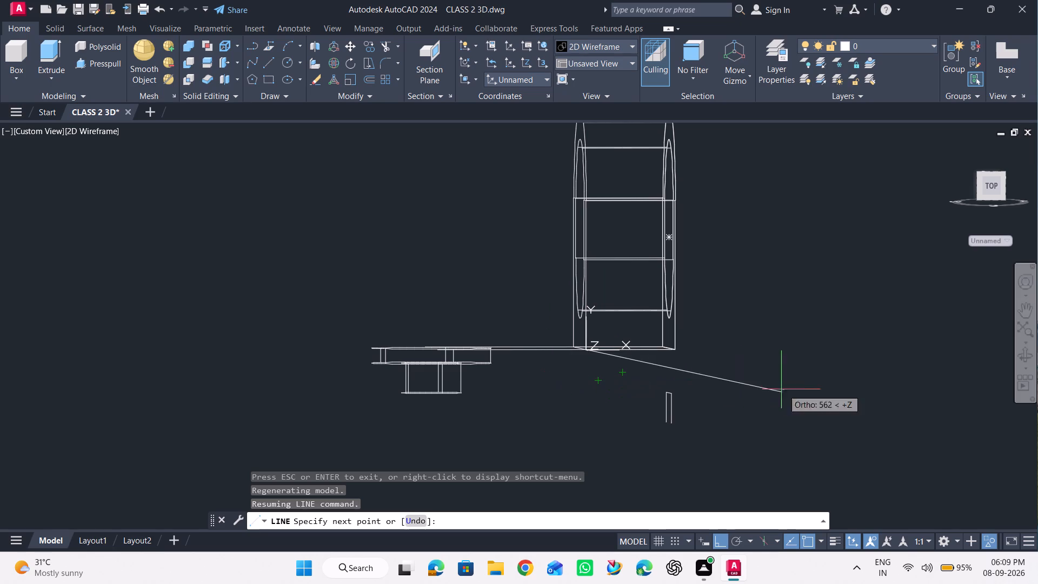
left_click(1026, 351)
left_click_drag(875, 349, 896, 373)
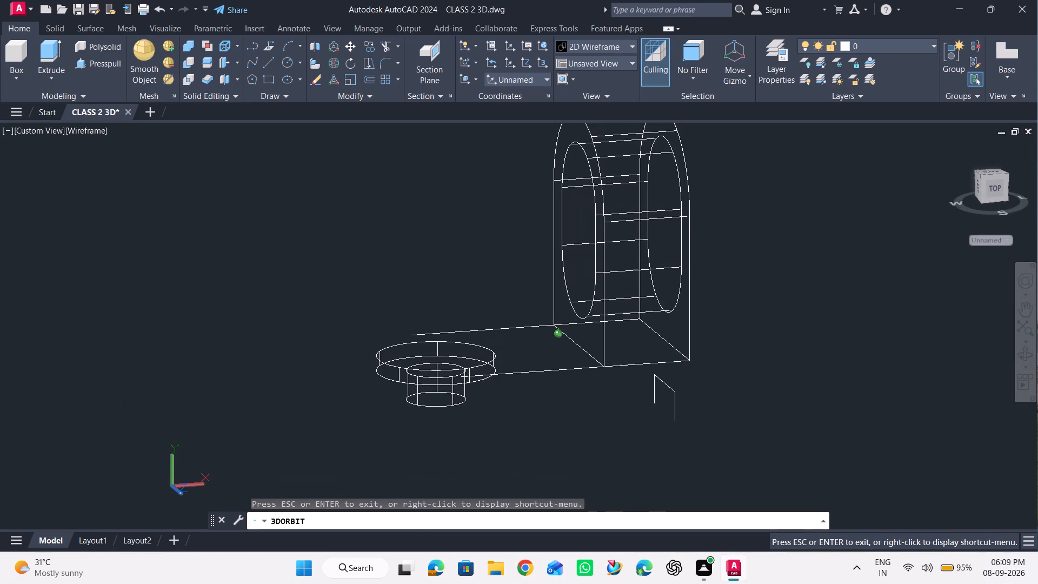
key("space")
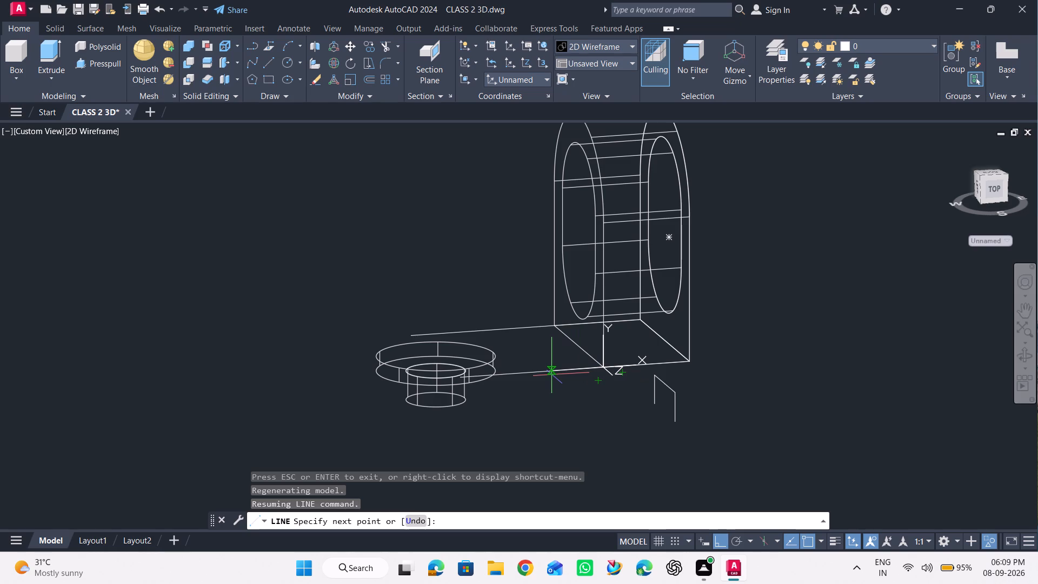
key("6")
key("Return")
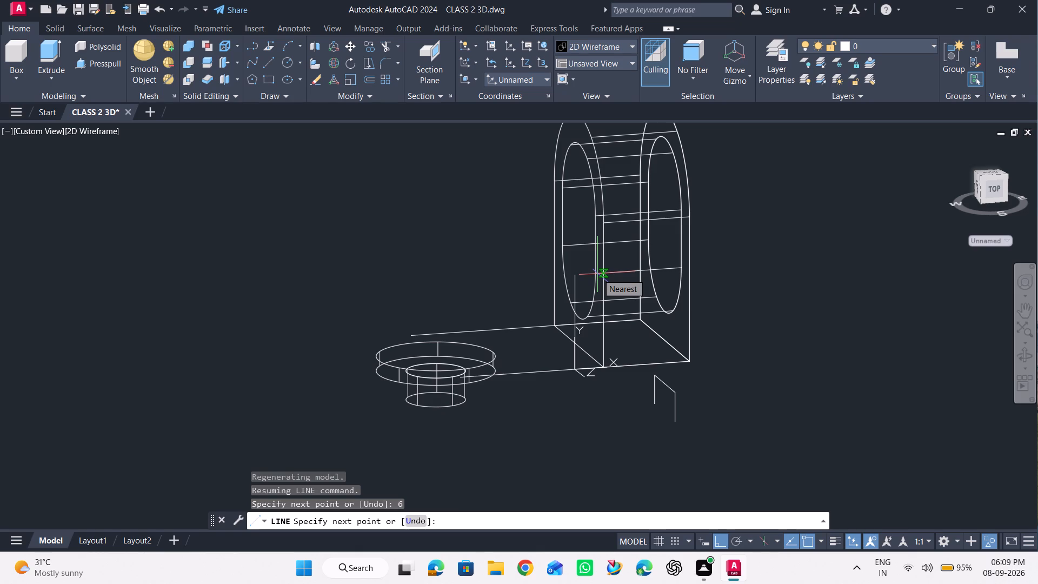
scroll(597, 274, "up", 2)
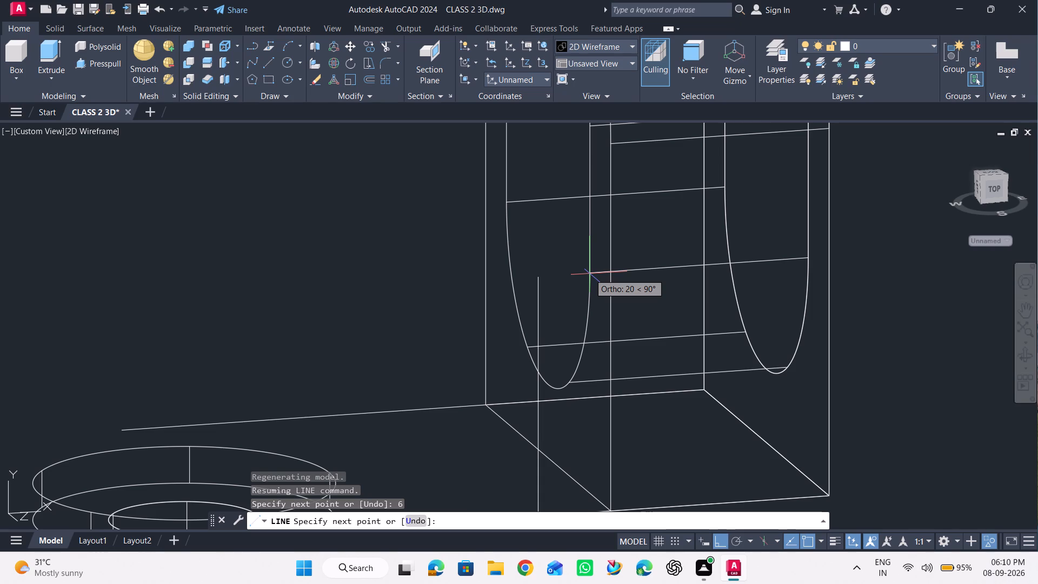
type("20")
key("Return")
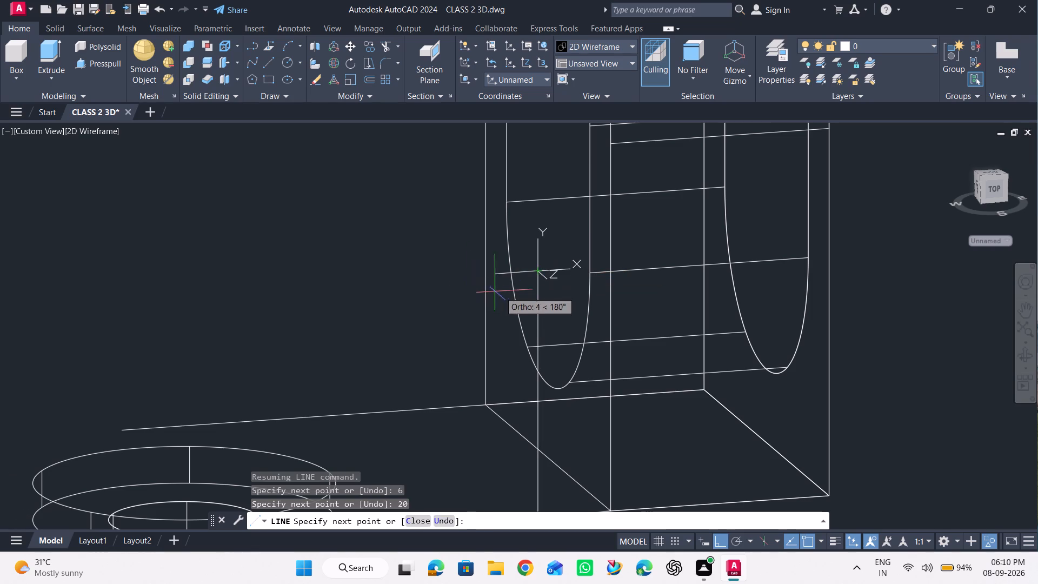
left_click(610, 269)
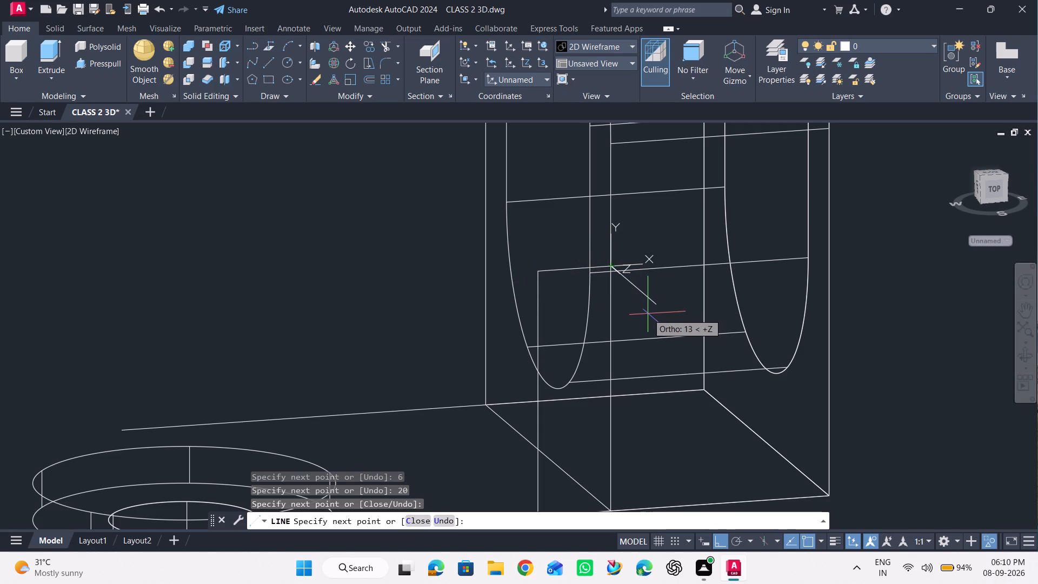
key("space")
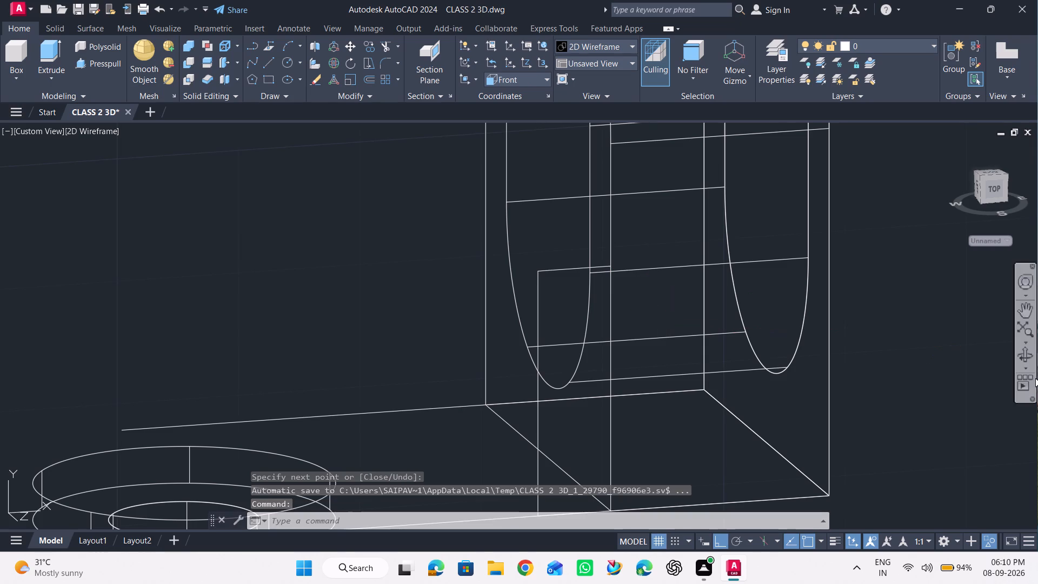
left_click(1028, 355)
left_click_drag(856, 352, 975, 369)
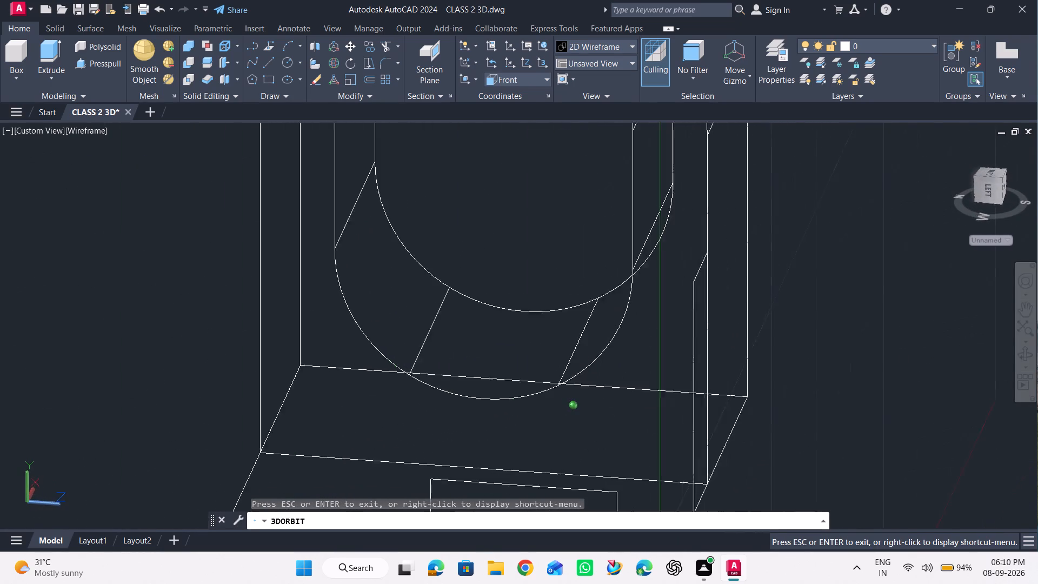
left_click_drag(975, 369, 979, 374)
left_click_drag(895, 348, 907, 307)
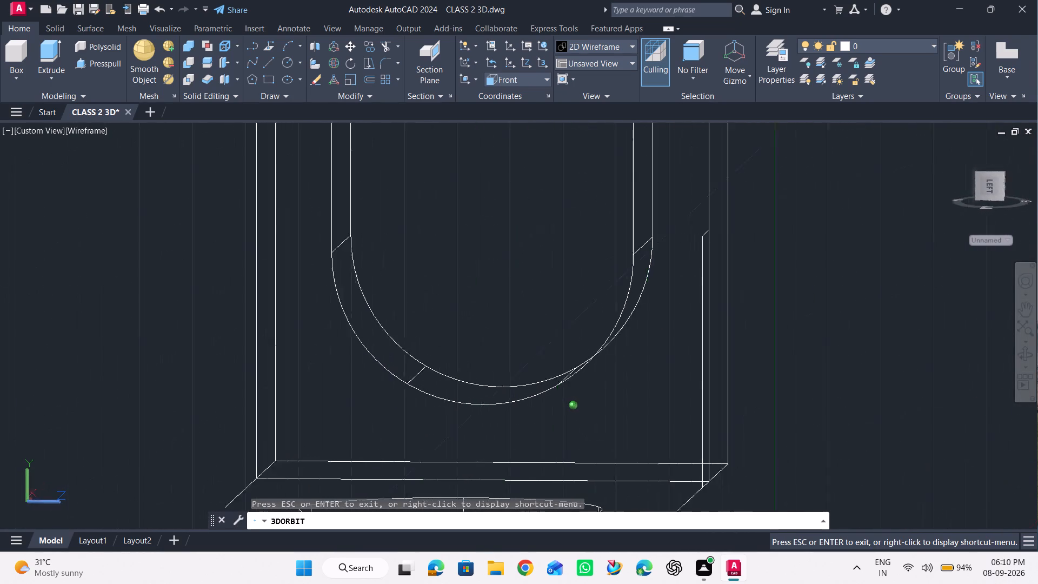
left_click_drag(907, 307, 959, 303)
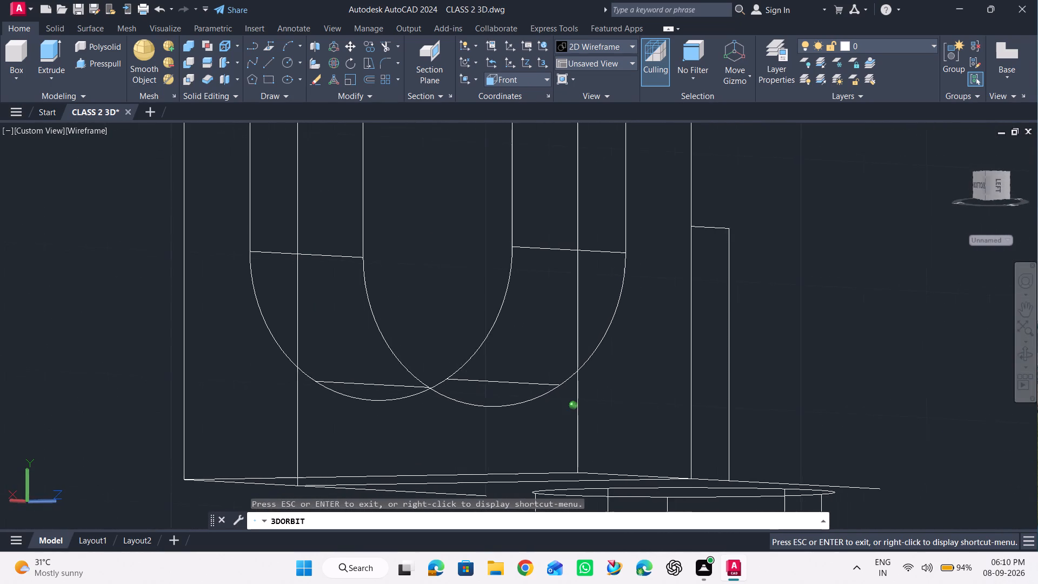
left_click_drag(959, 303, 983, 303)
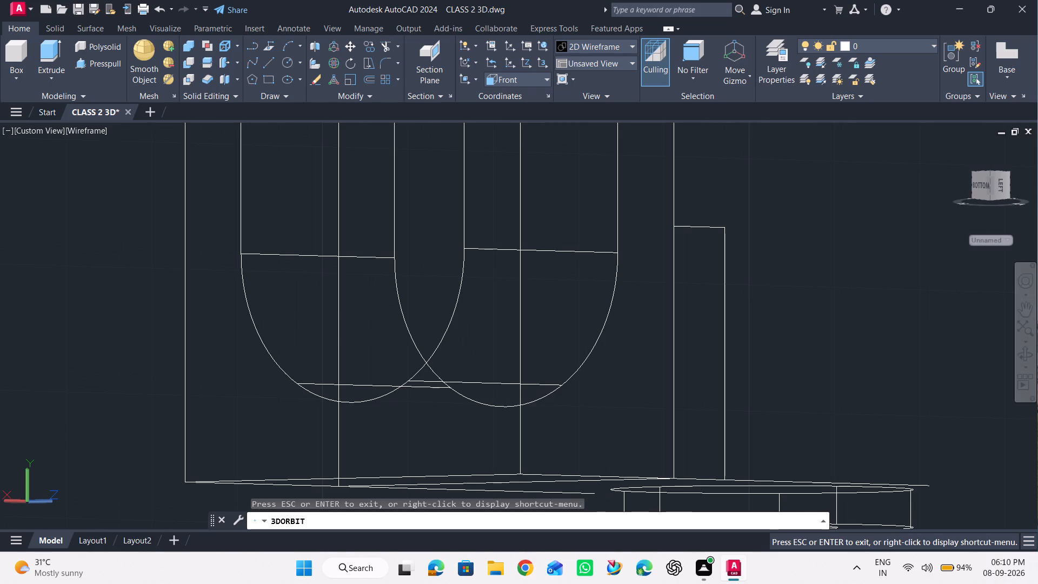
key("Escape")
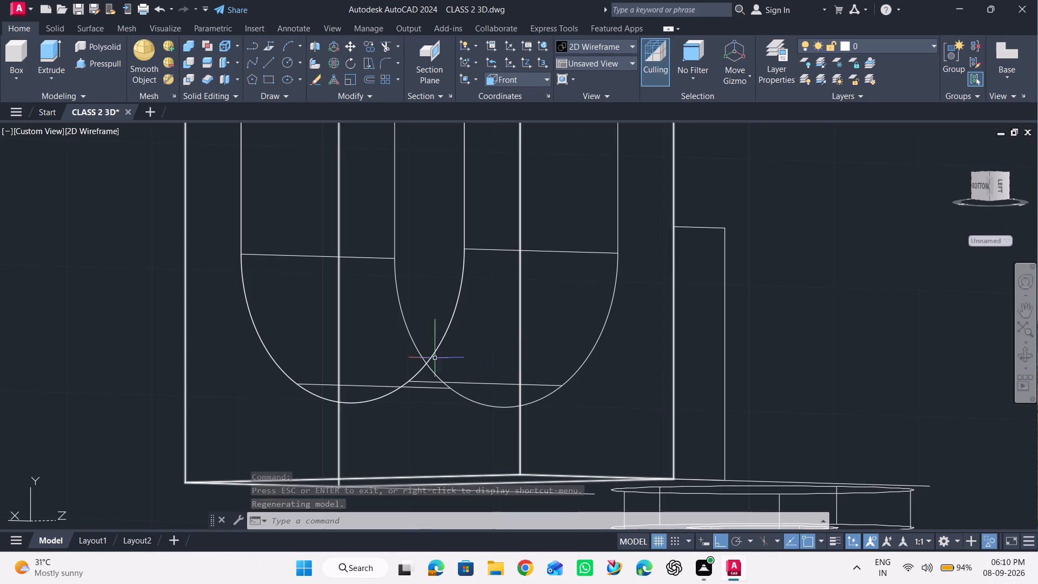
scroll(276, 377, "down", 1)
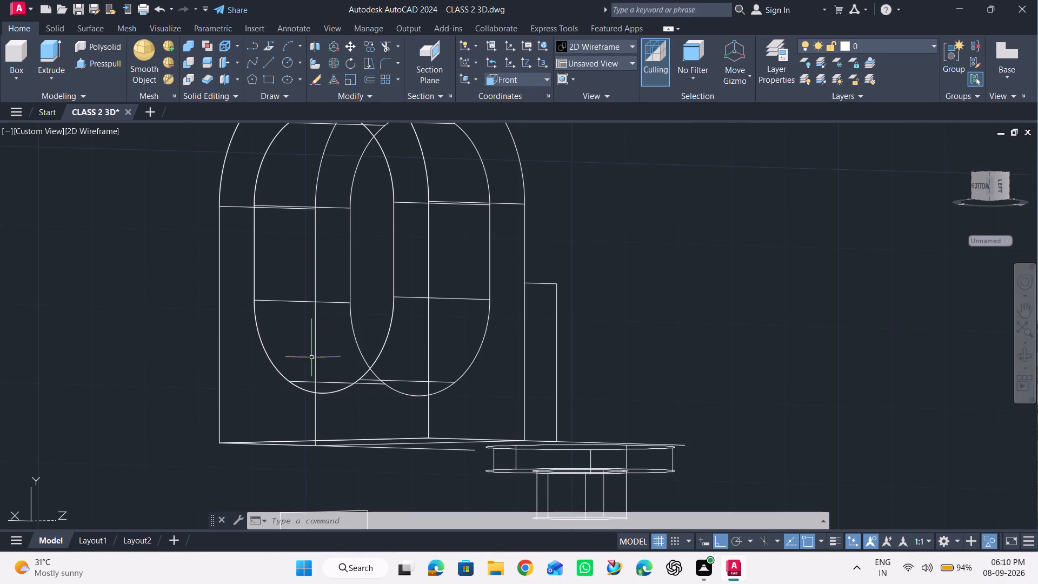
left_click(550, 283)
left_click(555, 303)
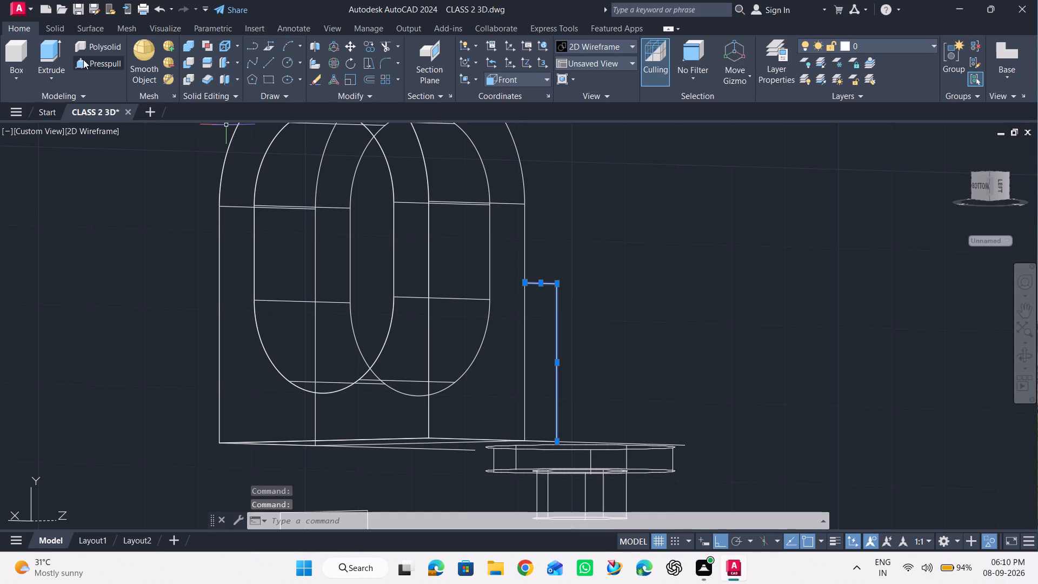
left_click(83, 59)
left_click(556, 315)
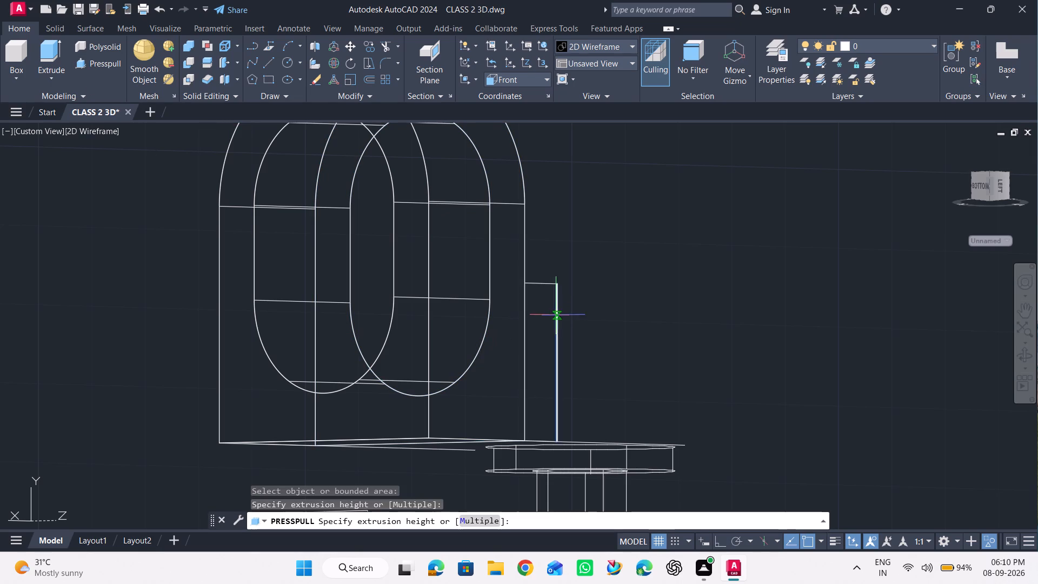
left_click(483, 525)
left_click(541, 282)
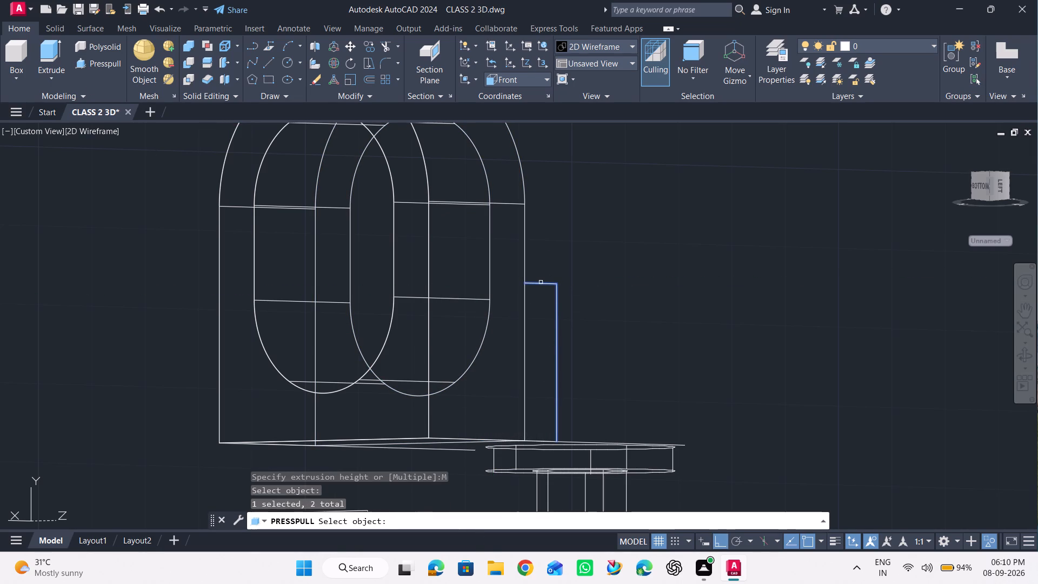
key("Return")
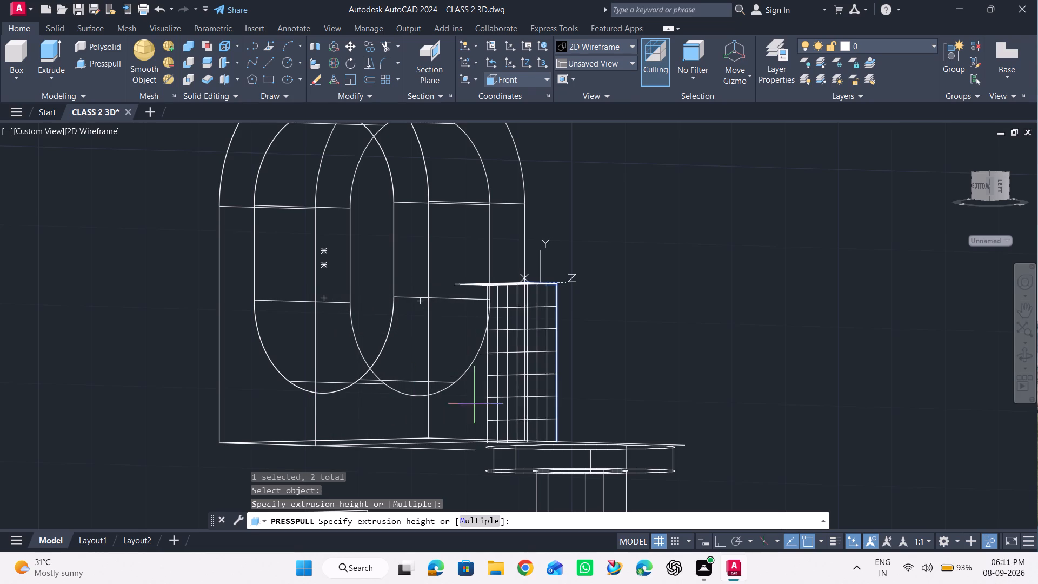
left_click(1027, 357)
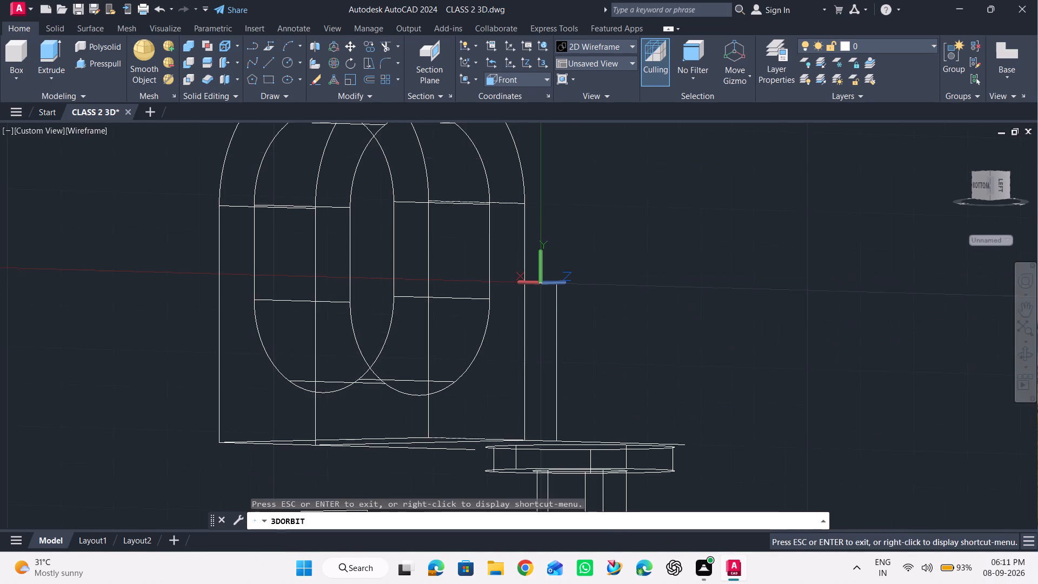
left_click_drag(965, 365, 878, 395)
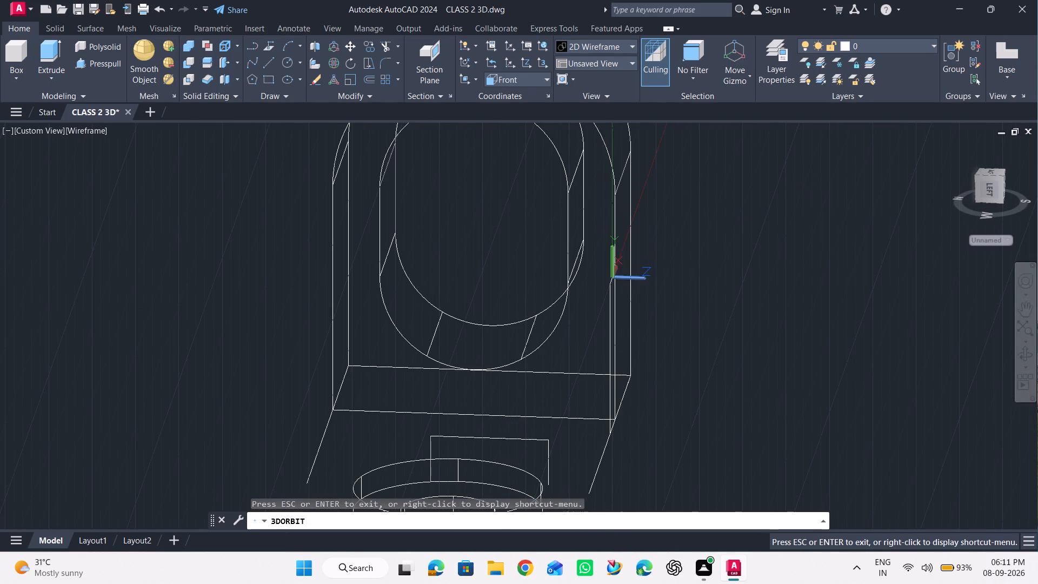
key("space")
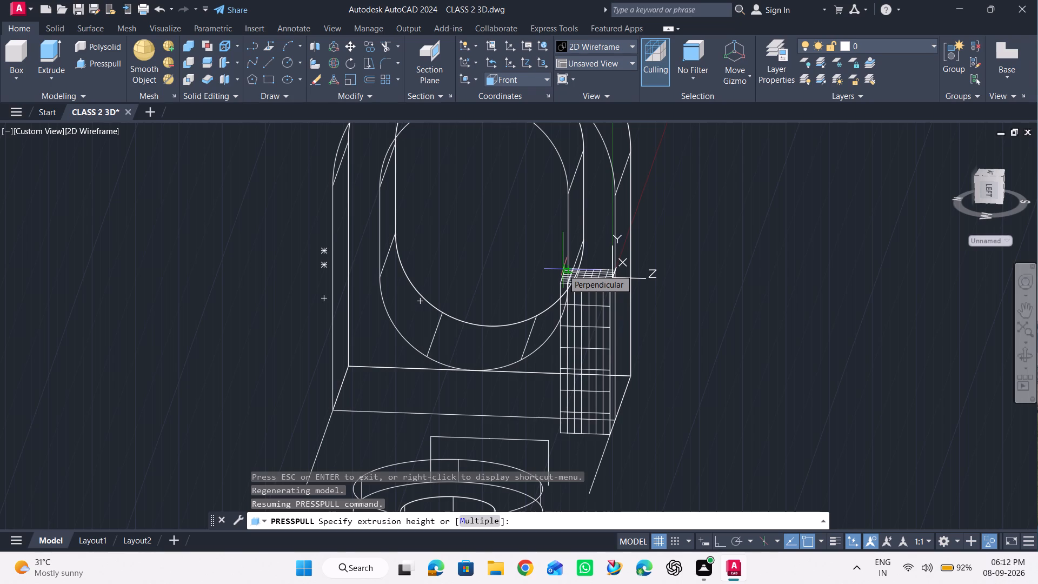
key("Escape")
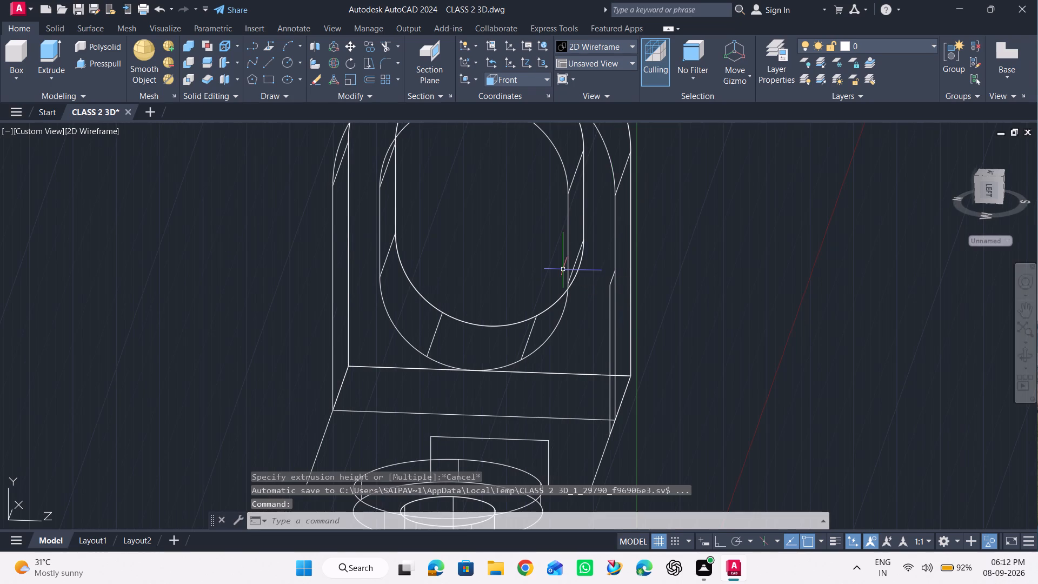
Draw a line from the profile's outer bottom corner across to the opposite base edge, and back along it to the upright's bottom corner.
scroll(245, 322, "down", 1)
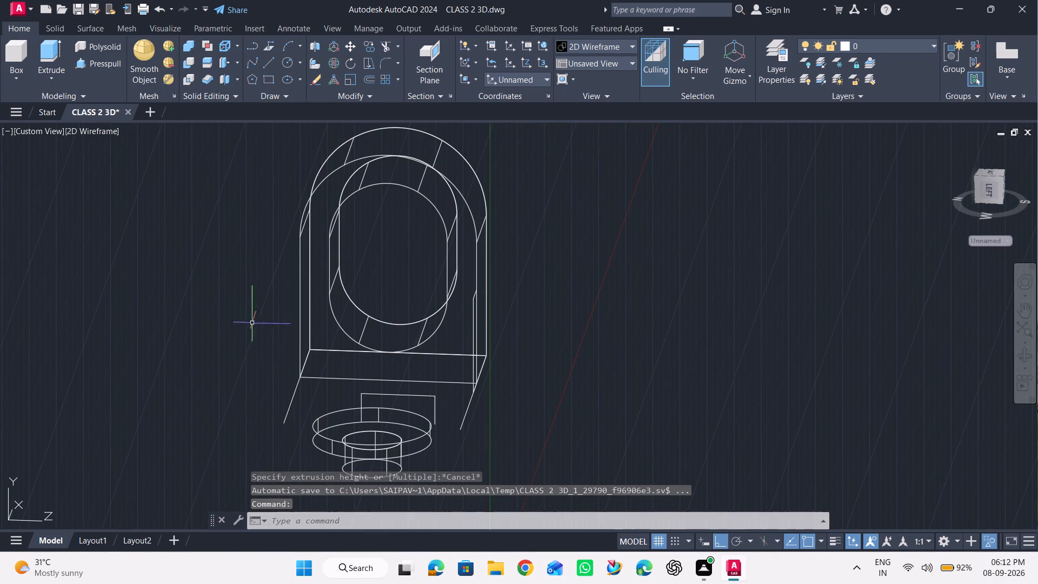
left_click(1034, 354)
left_click_drag(678, 351, 612, 344)
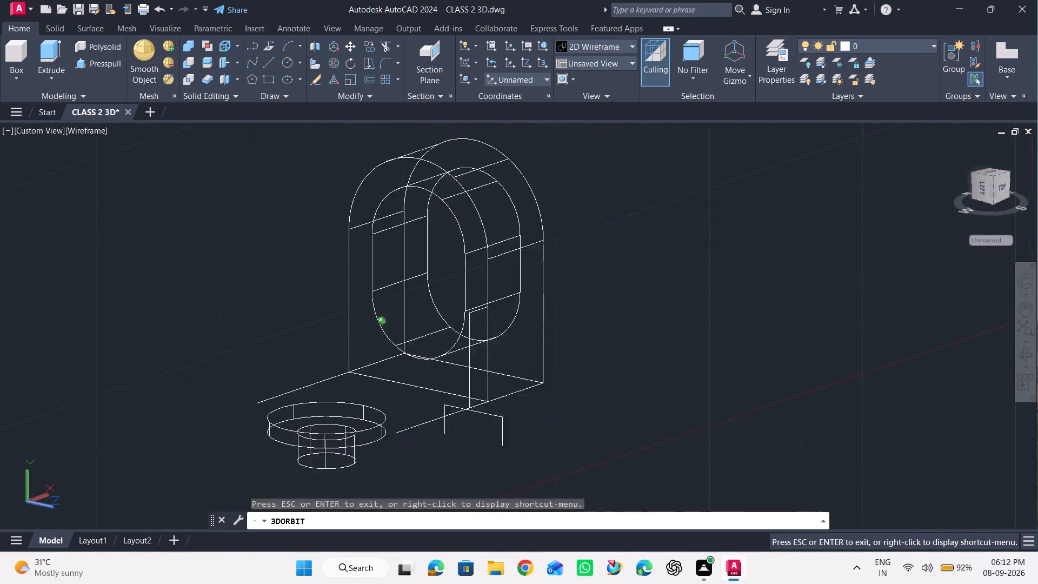
left_click_drag(612, 344, 524, 360)
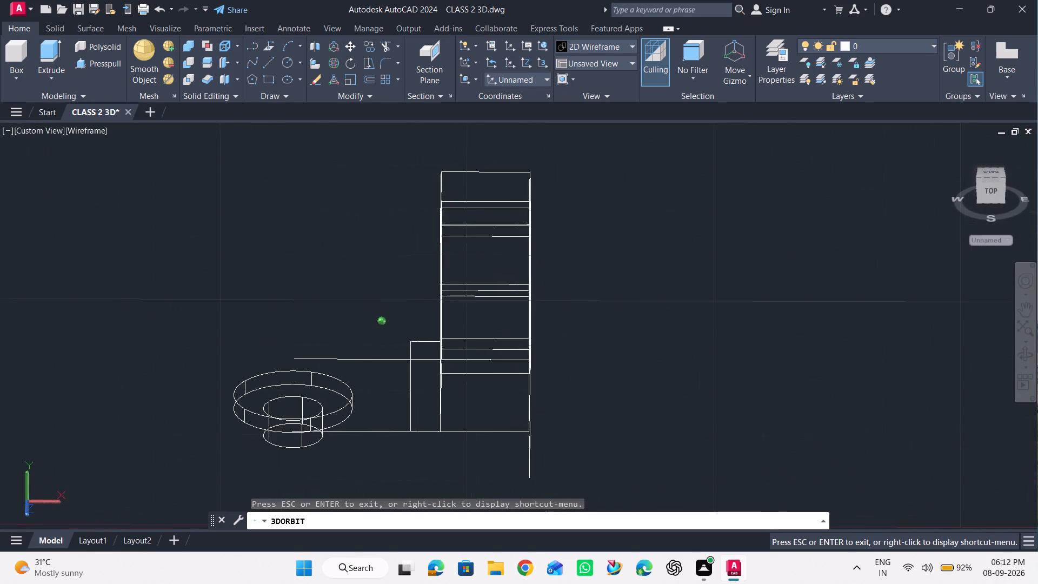
left_click_drag(524, 360, 843, 326)
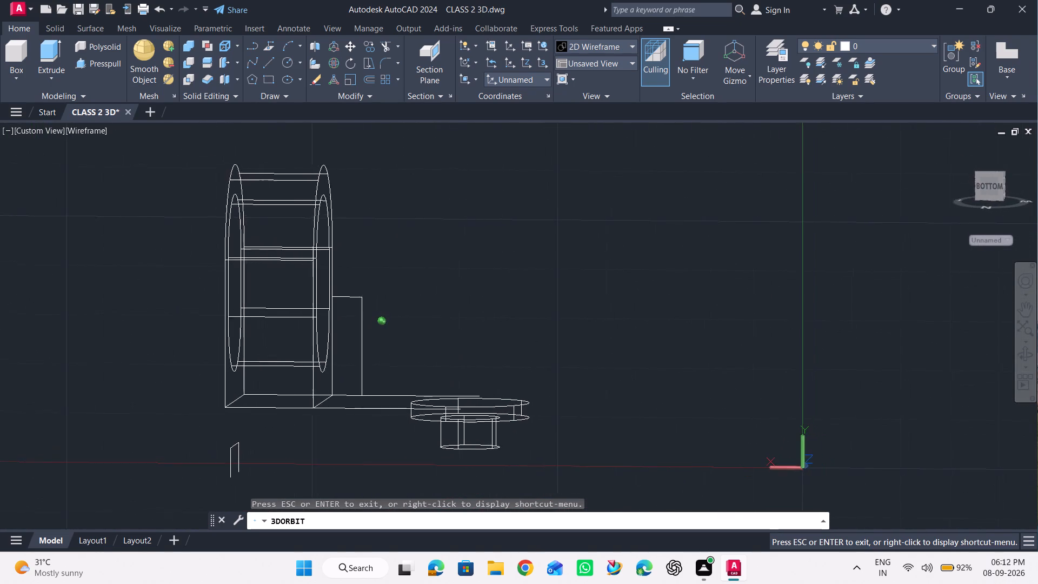
left_click_drag(843, 326, 838, 344)
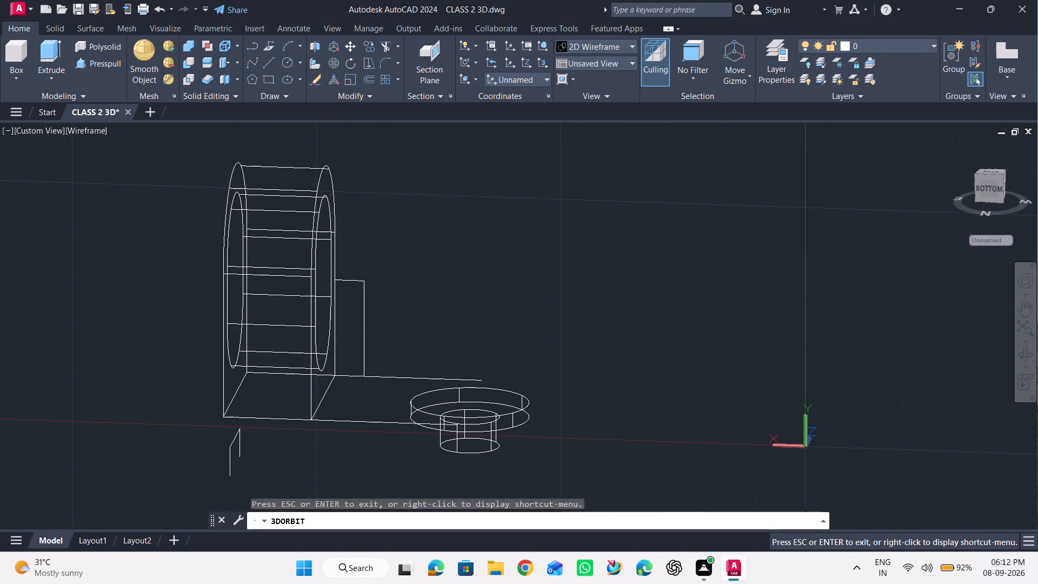
key("Escape")
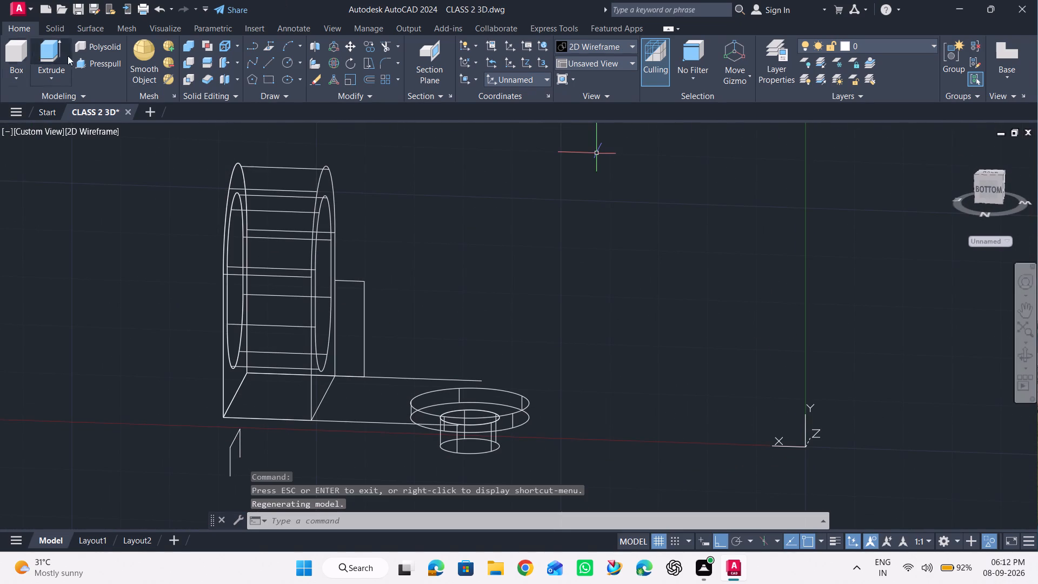
left_click(267, 59)
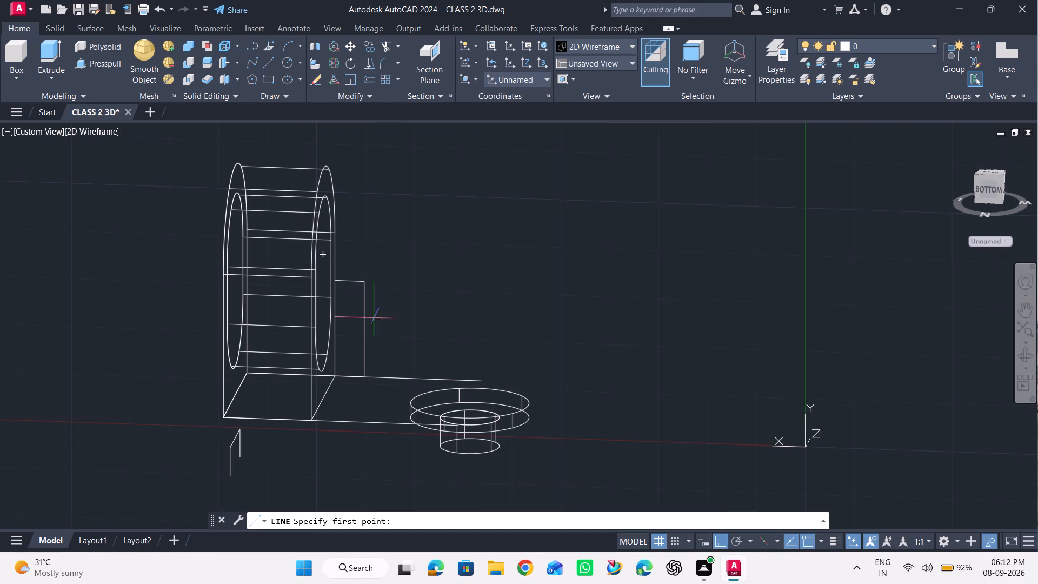
left_click(363, 379)
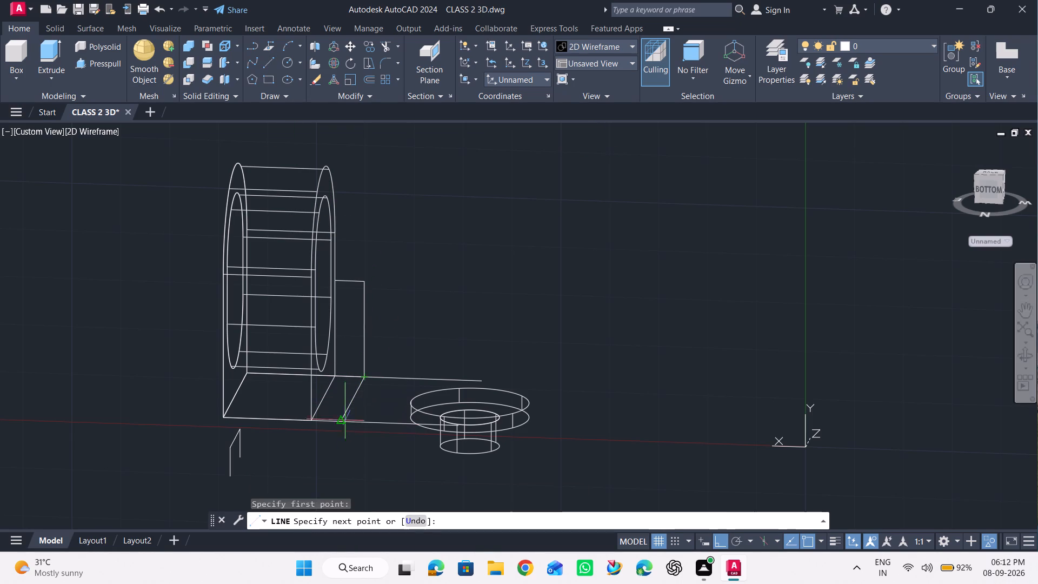
left_click(342, 420)
left_click(311, 421)
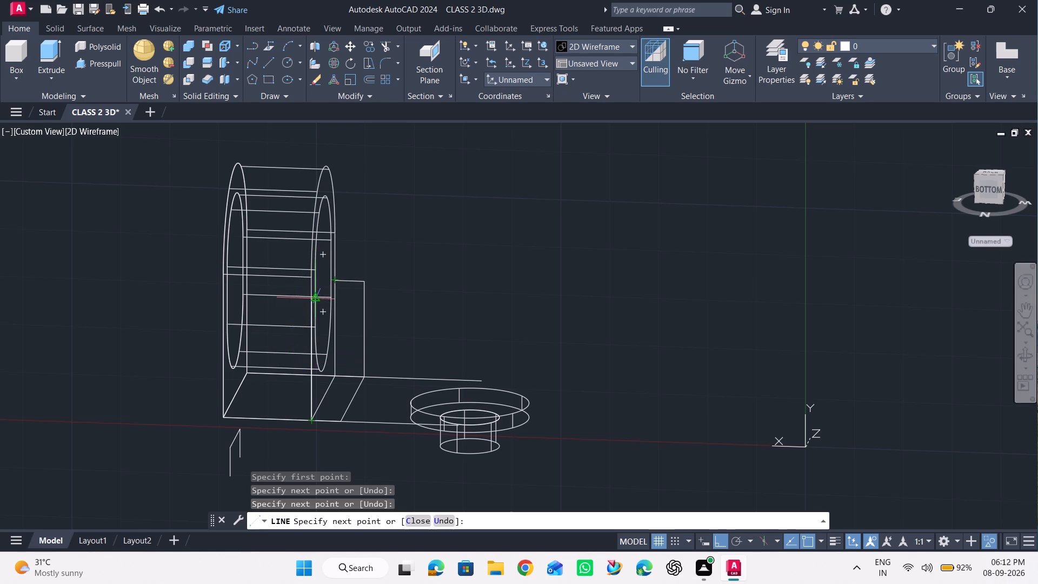
left_click(1022, 356)
left_click_drag(793, 334, 714, 337)
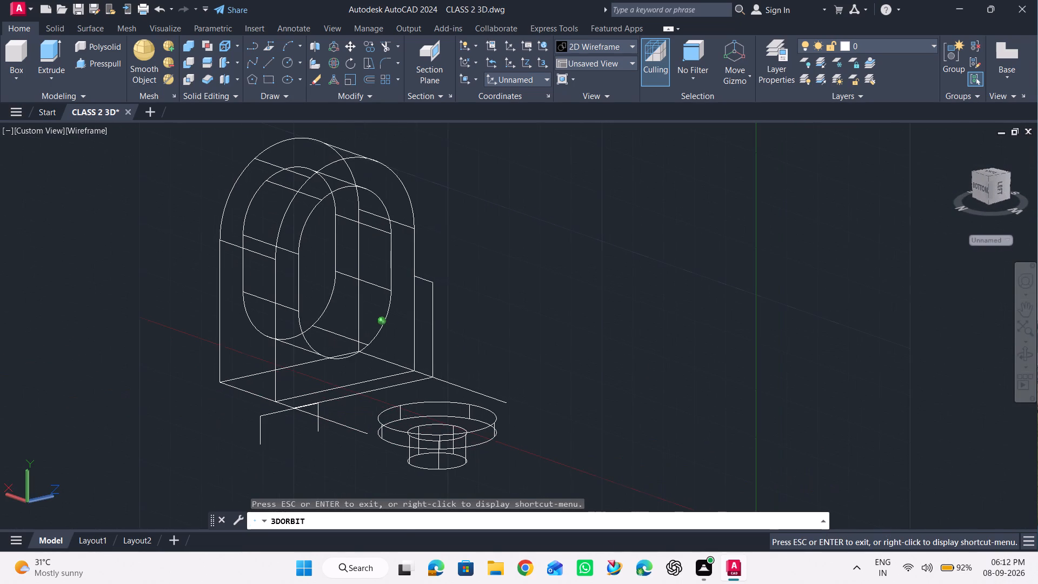
key("space")
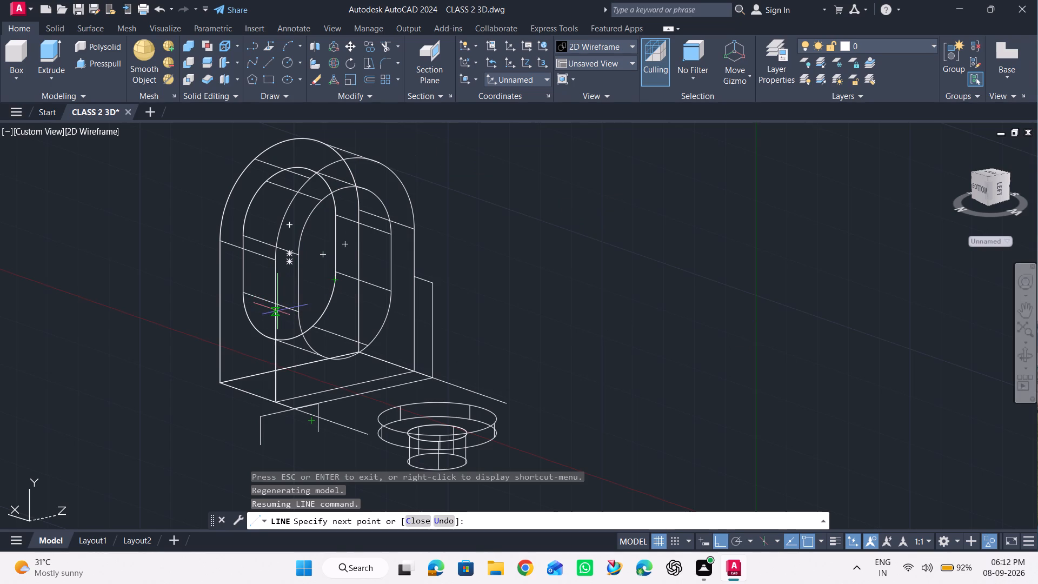
key("space")
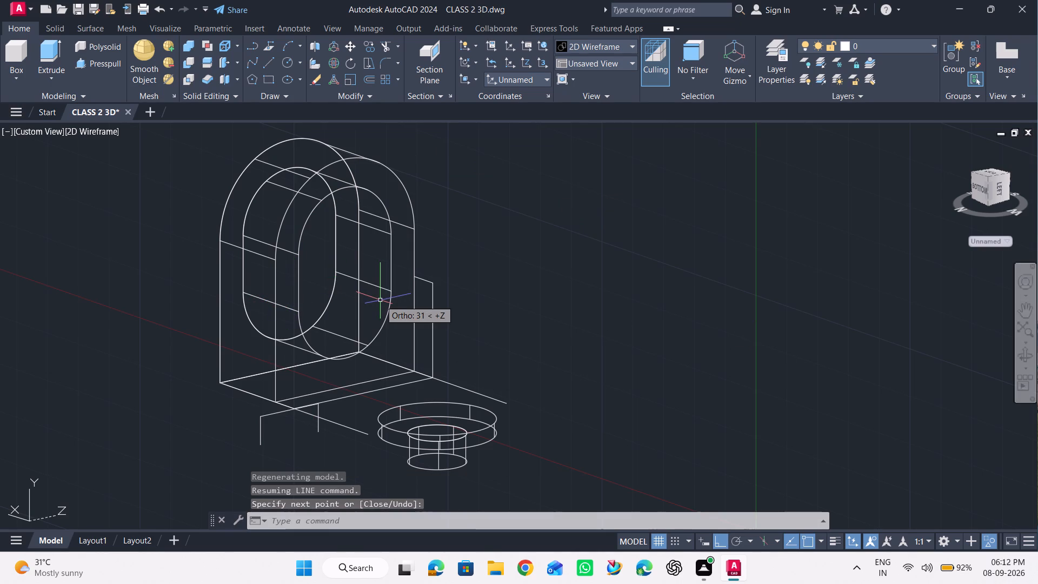
Draw a line from the profile's outer top corner across the upright's width, extending past its far side.
key("space")
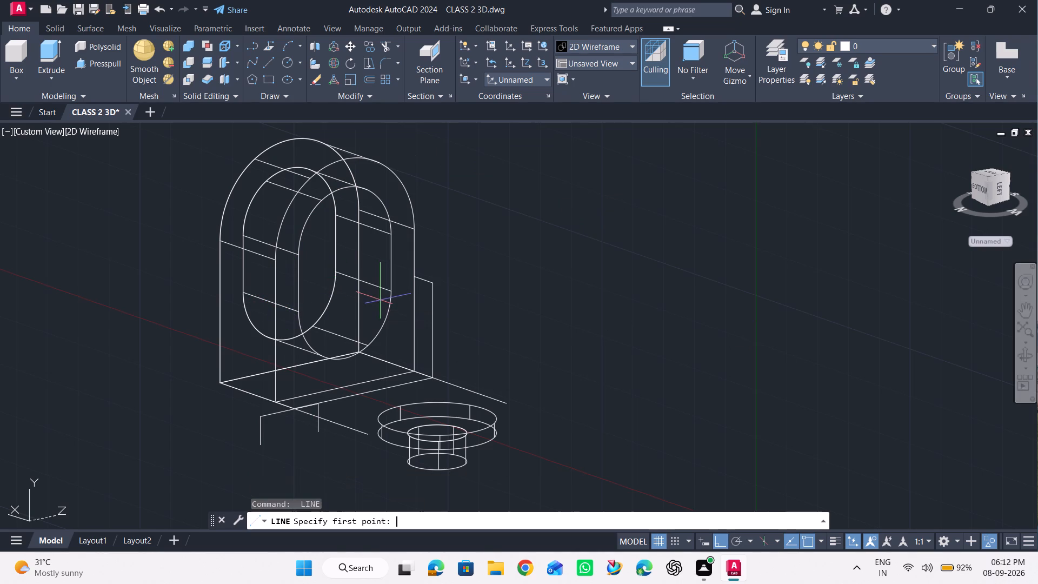
left_click(434, 286)
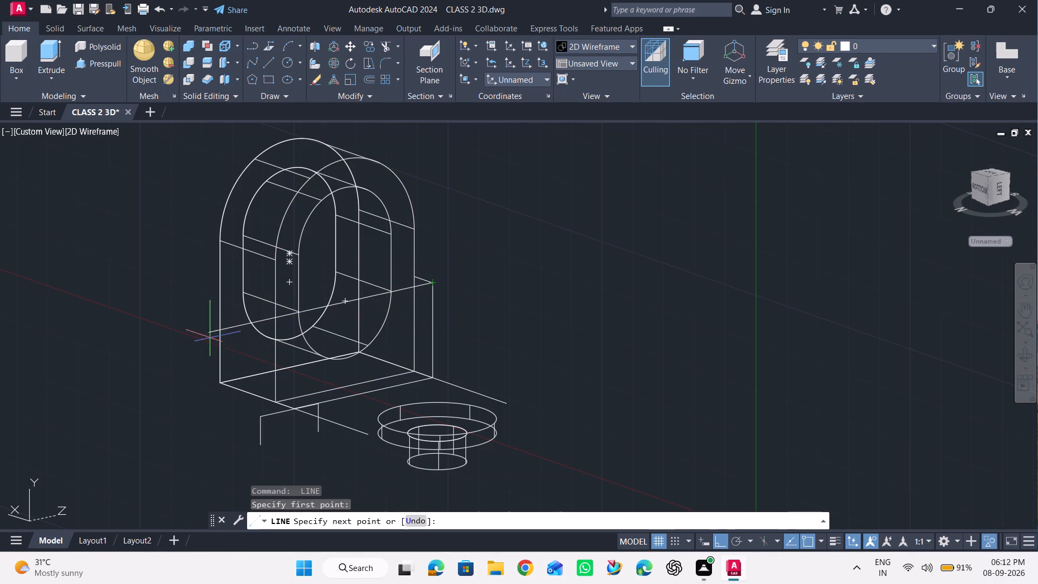
left_click(189, 339)
key("space")
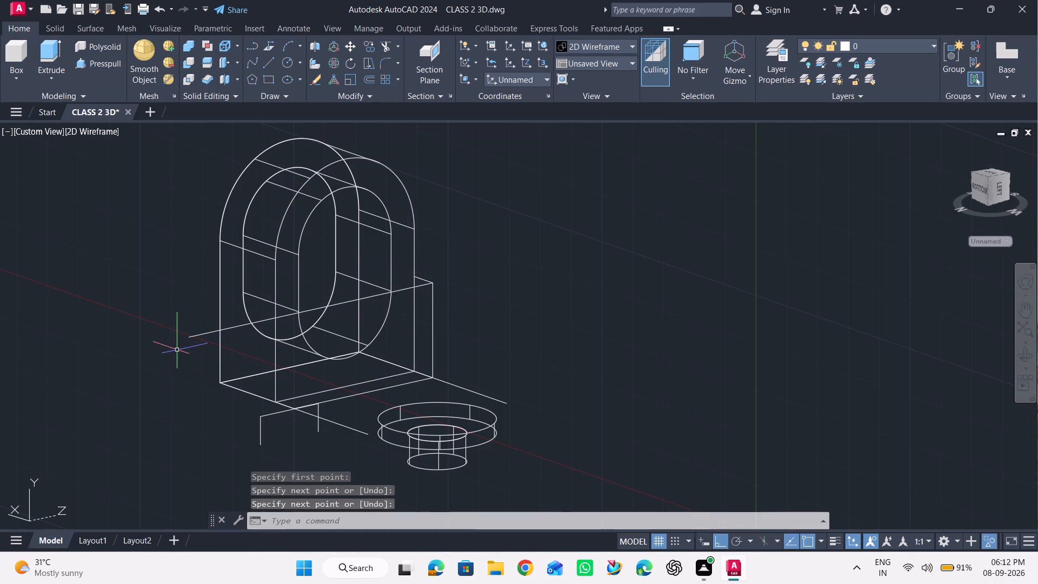
Draw a vertical line from the far end of the bottom cross line up to the long top line.
key("space")
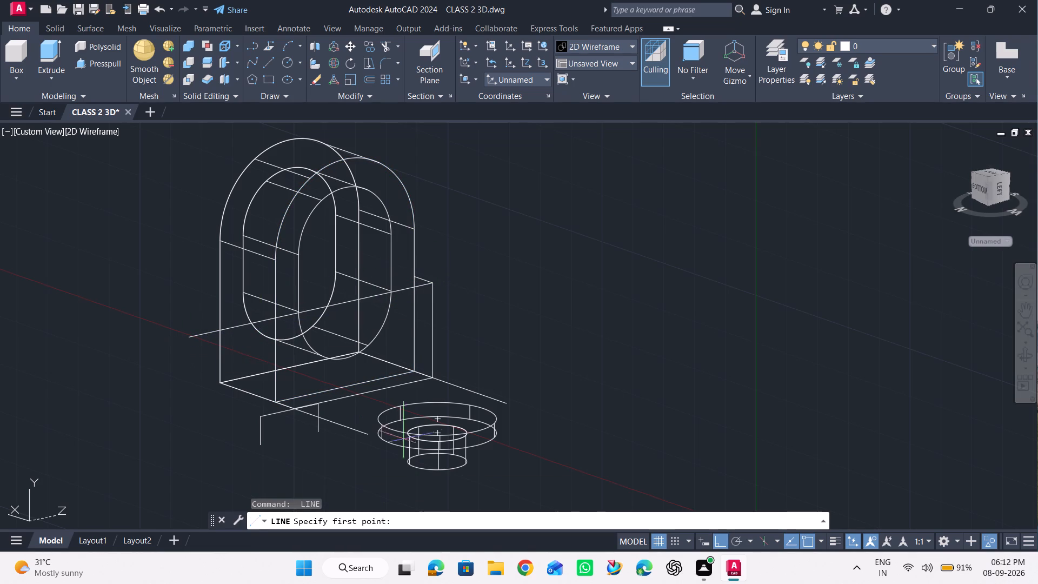
left_click(295, 412)
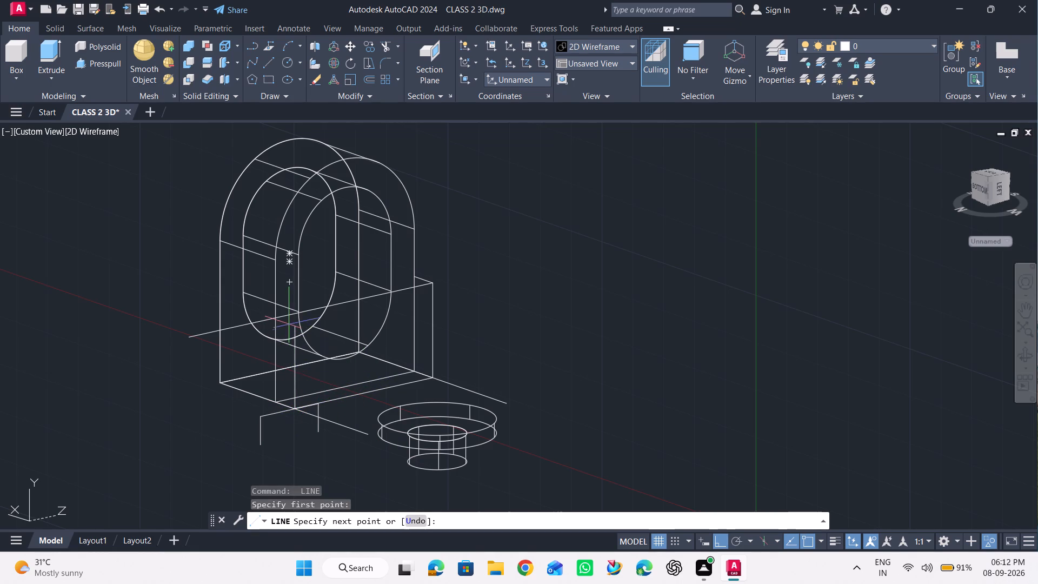
scroll(297, 314, "up", 3)
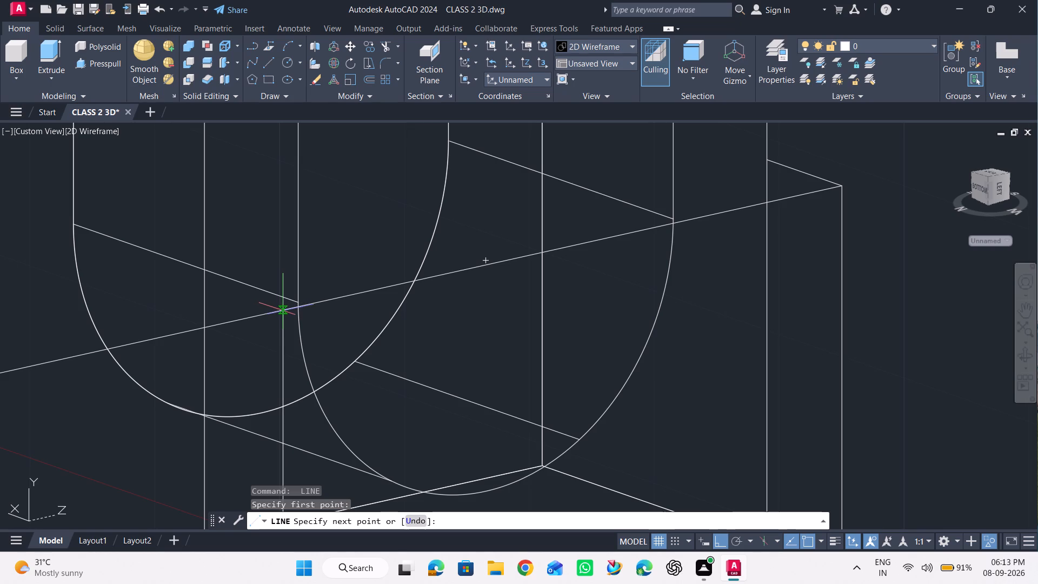
left_click(285, 310)
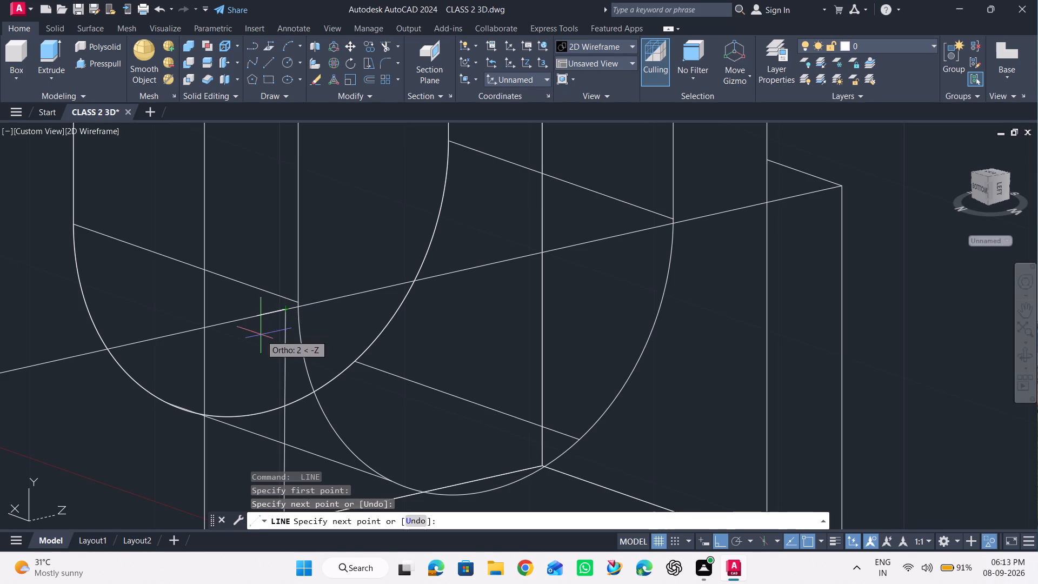
key("space")
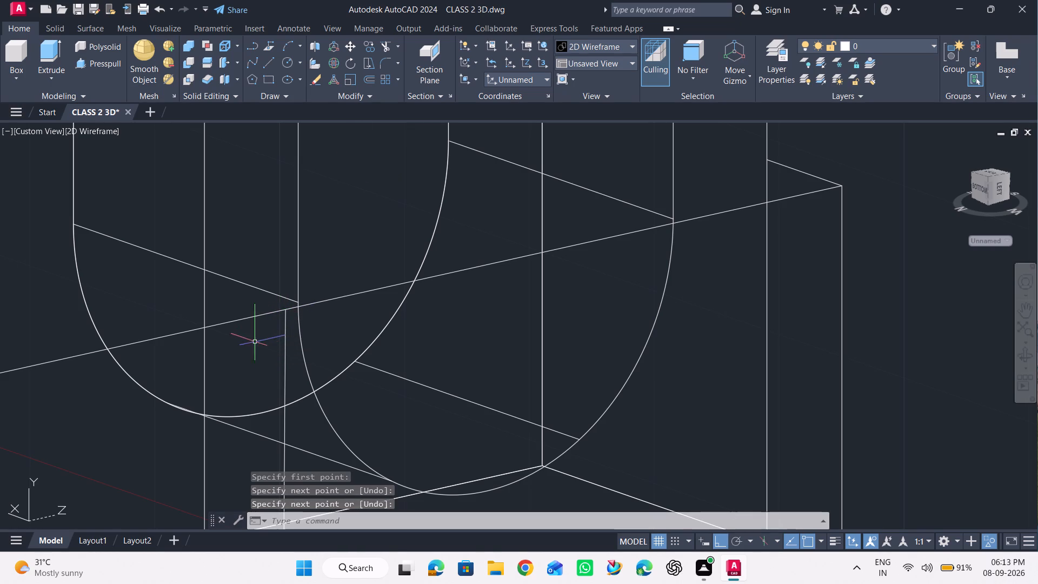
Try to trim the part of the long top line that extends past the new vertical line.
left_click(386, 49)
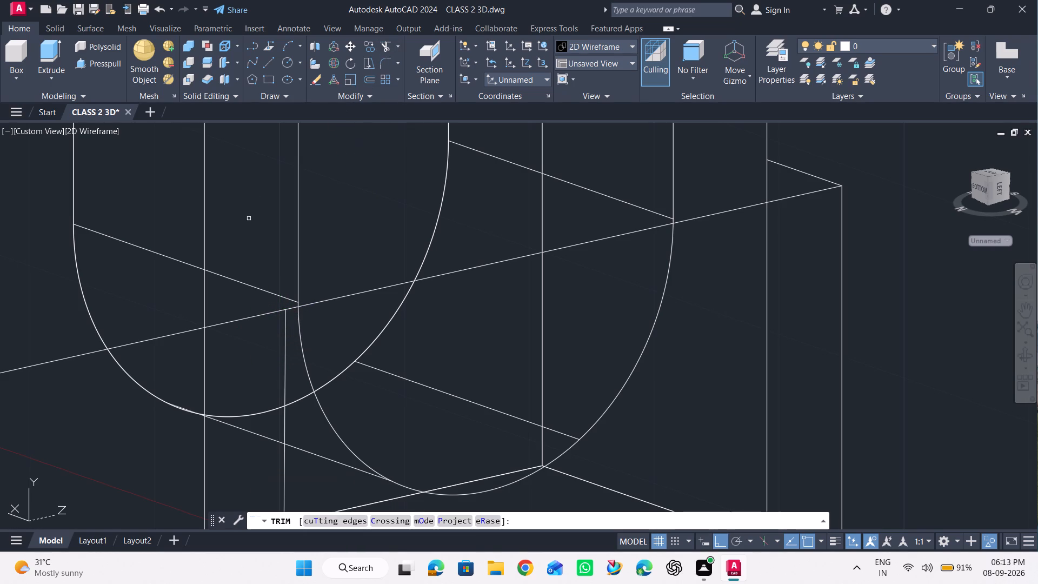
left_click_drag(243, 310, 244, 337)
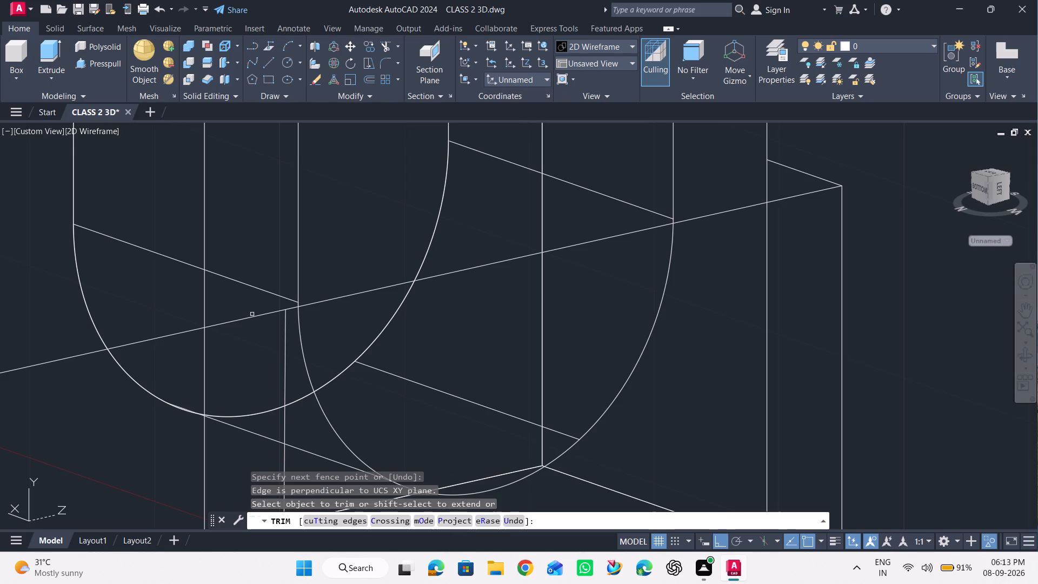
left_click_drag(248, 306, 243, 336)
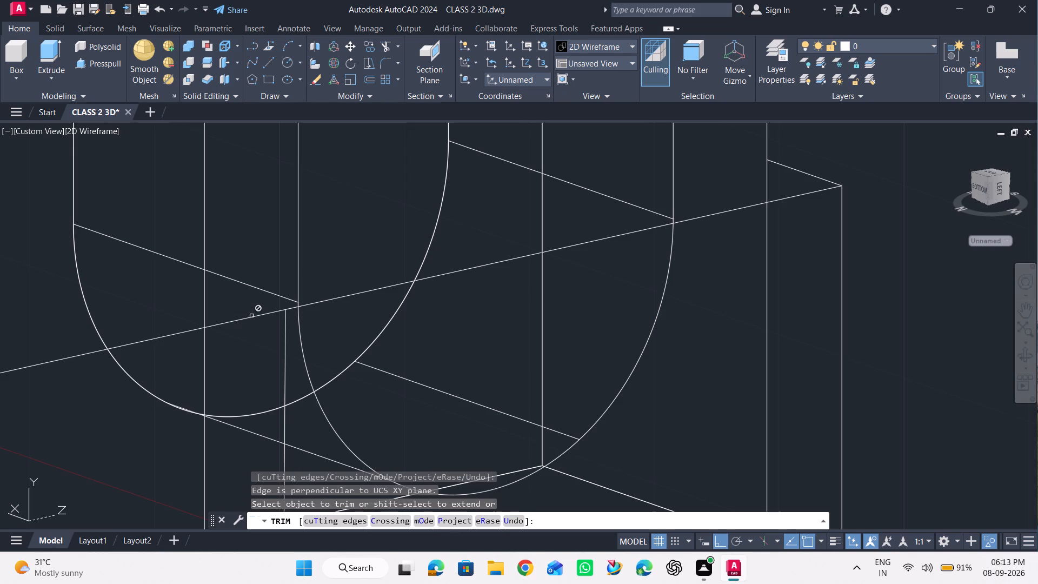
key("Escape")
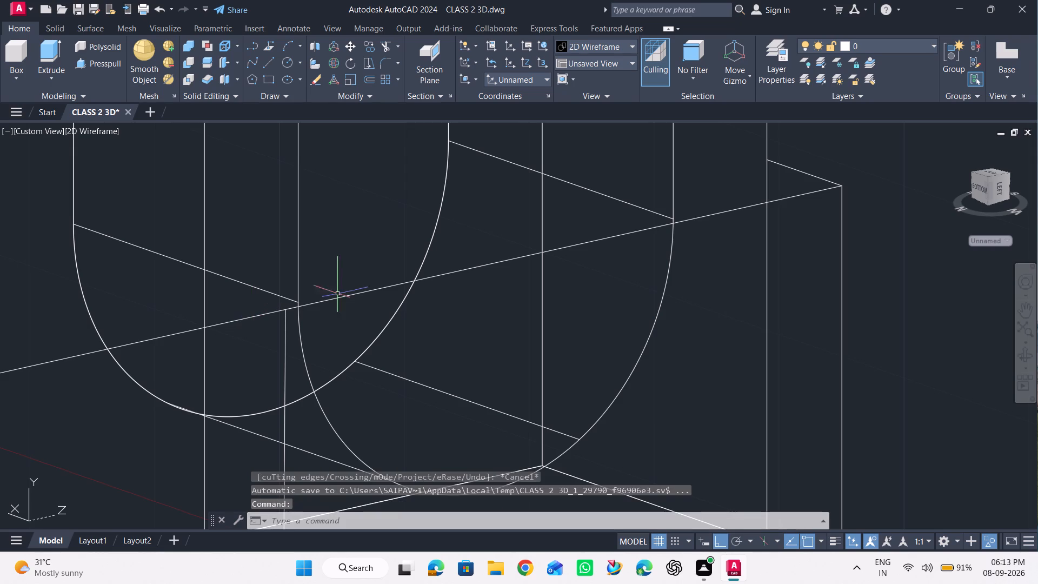
Erase the long top line running across the upright's width.
left_click(429, 279)
key("Delete")
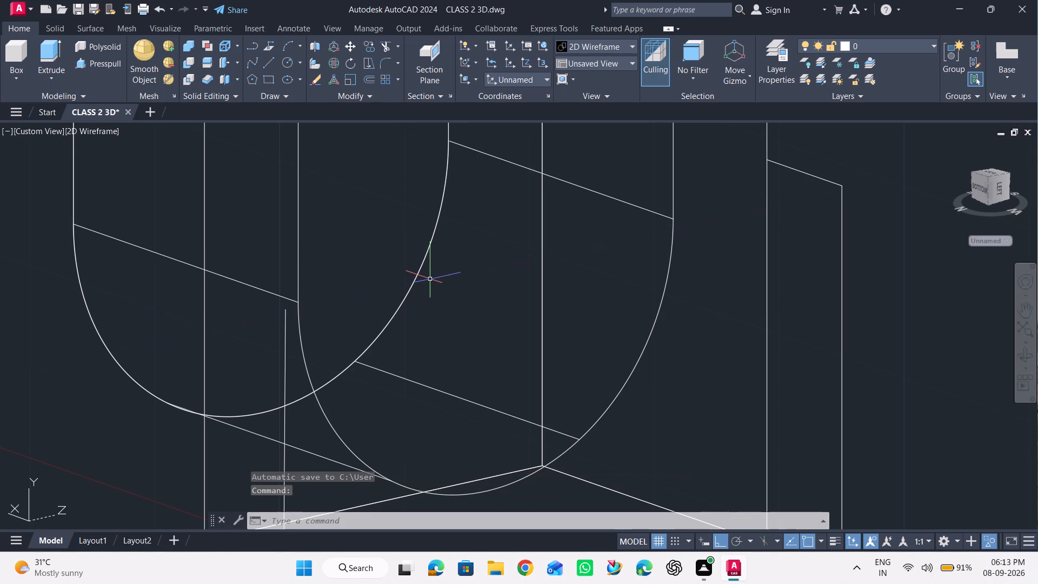
Draw a line about 6 long from the top of the new vertical line back to the upright's vertical edge.
scroll(402, 300, "down", 2)
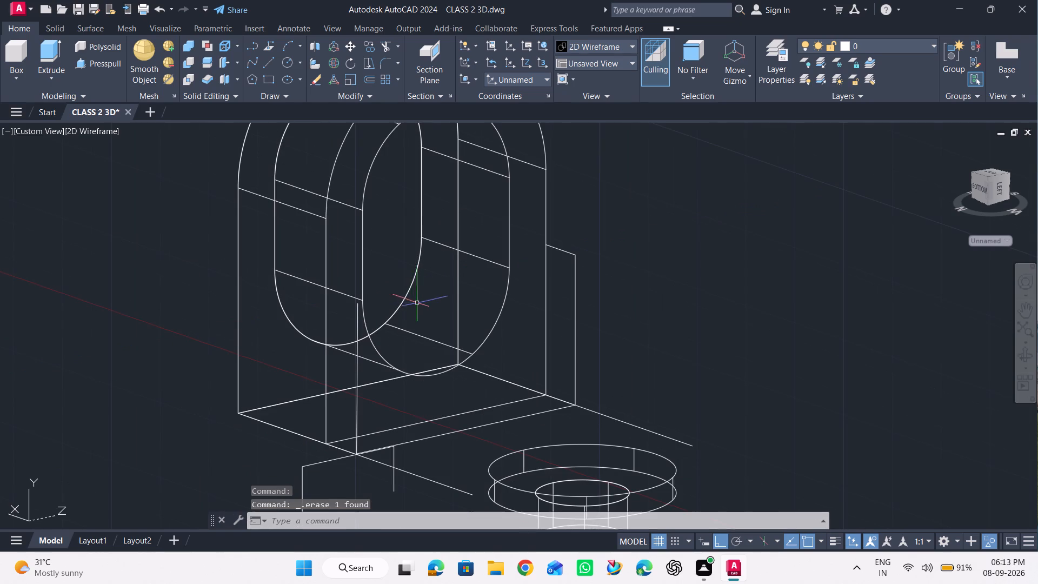
scroll(181, 351, "up", 1)
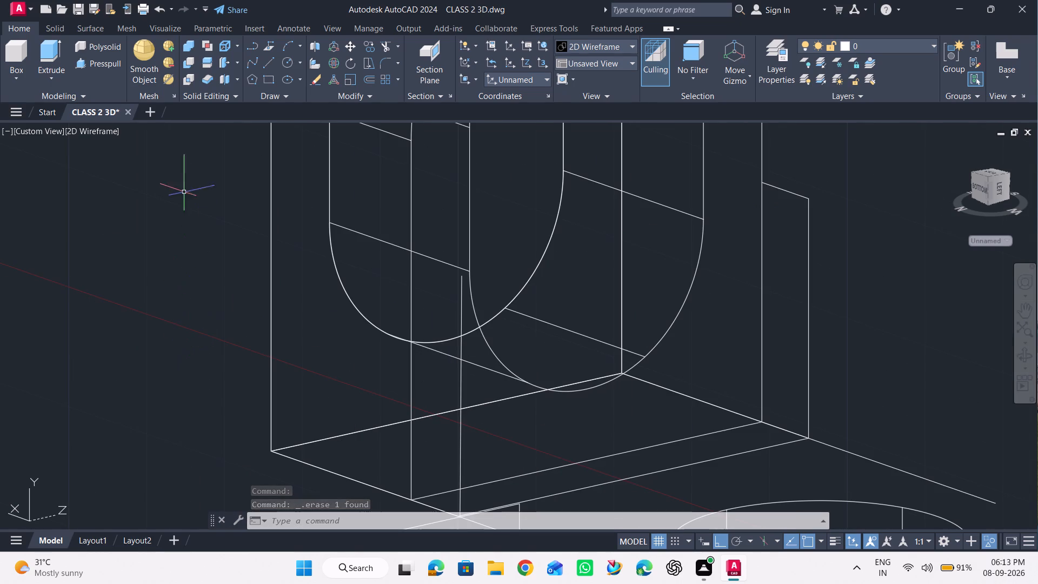
left_click(270, 63)
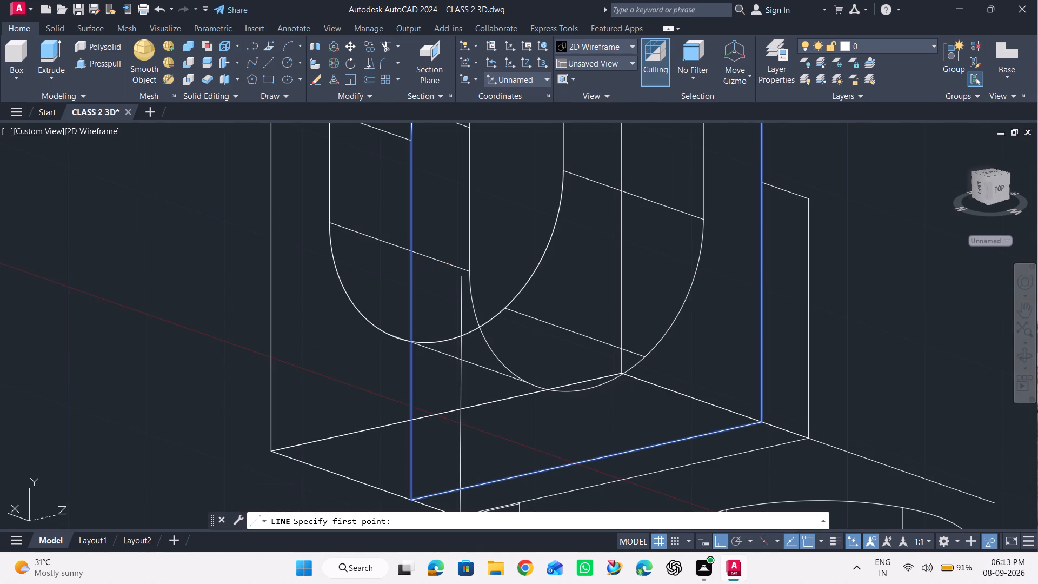
left_click(460, 277)
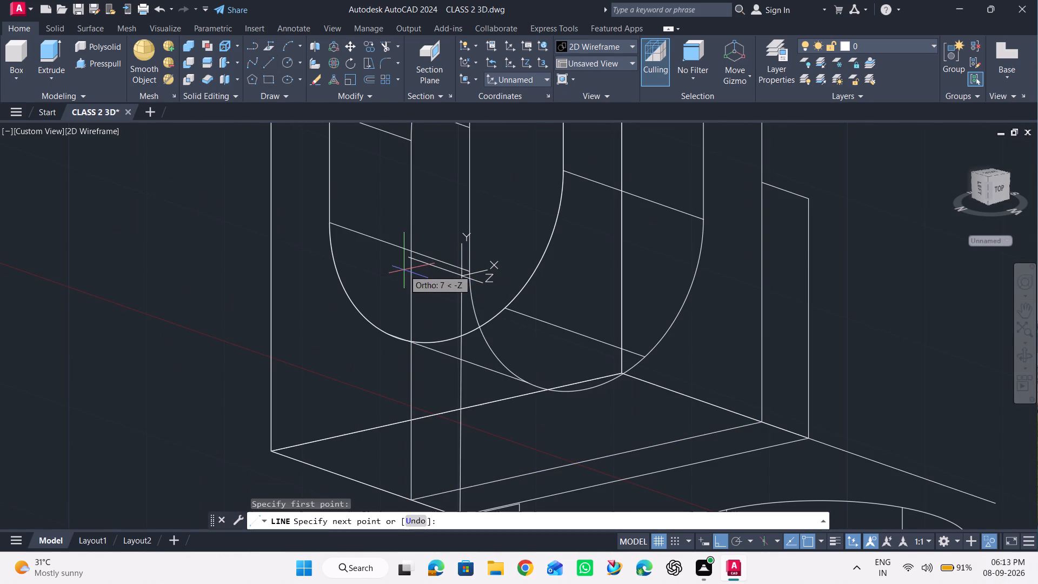
scroll(411, 258, "up", 3)
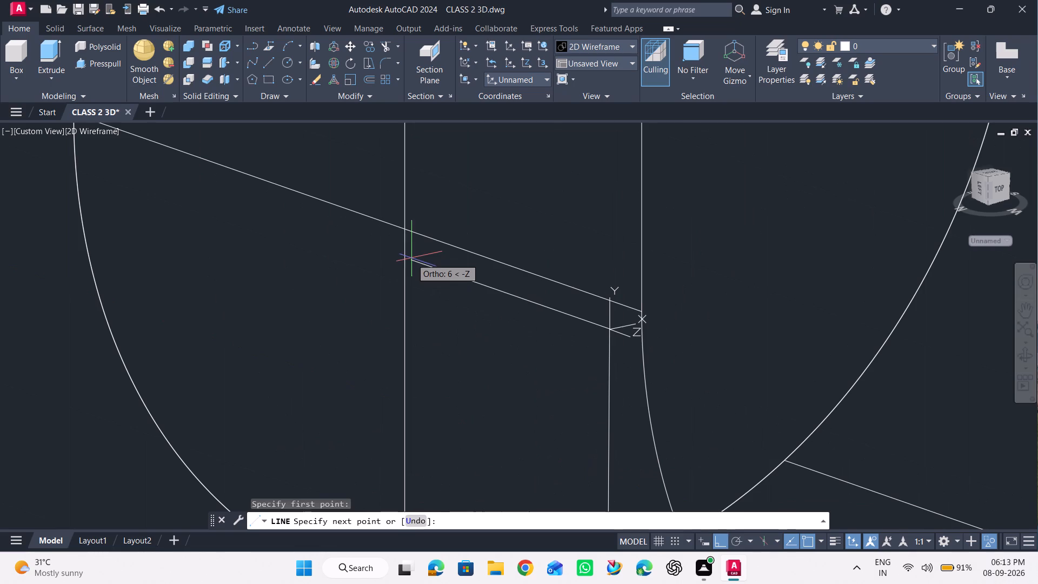
left_click(403, 258)
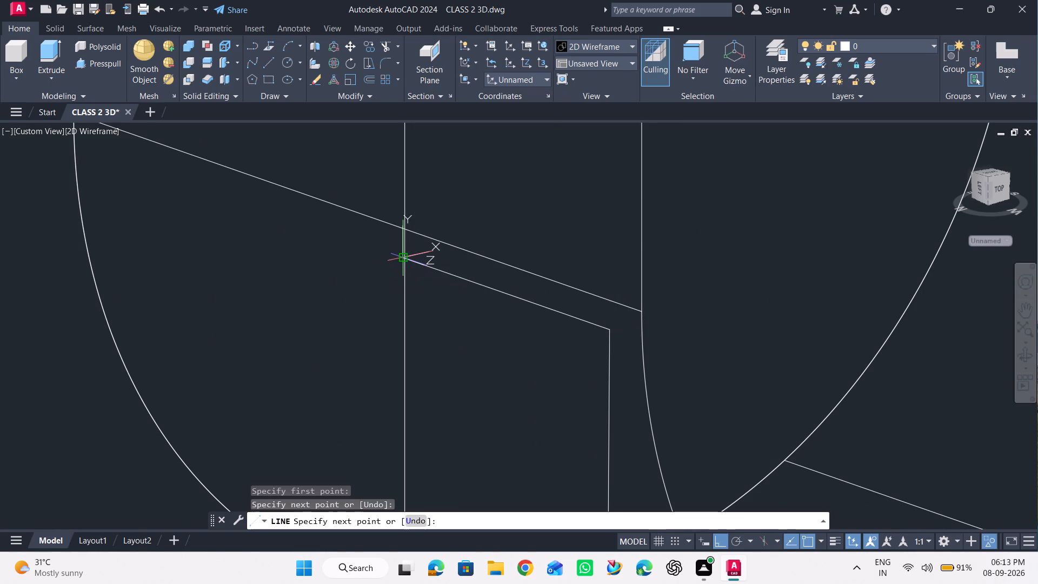
key("Escape")
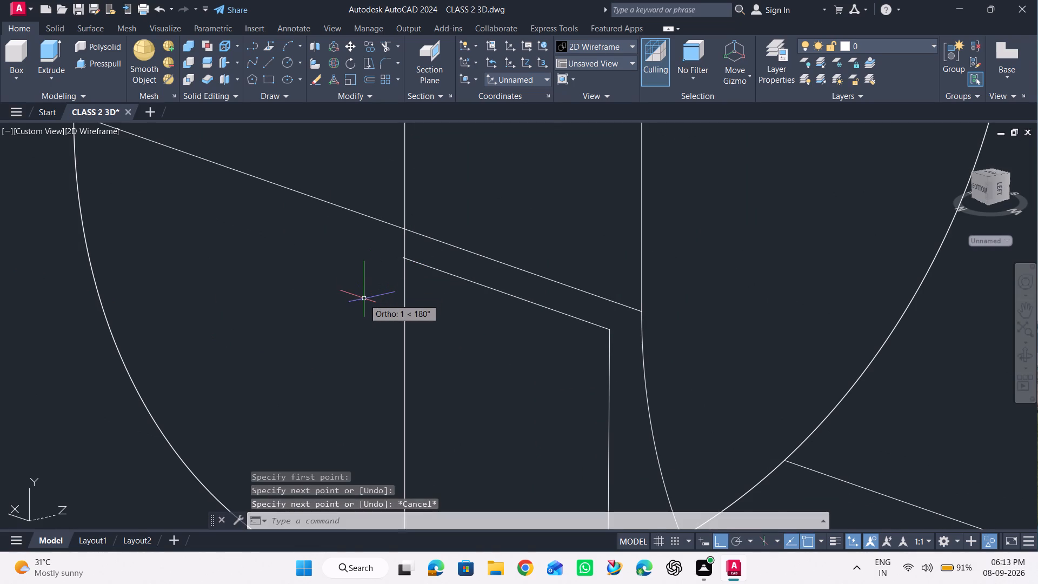
Stretch the overshooting end of the profile's short top line back onto the upright's vertical edge.
scroll(410, 262, "up", 3)
scroll(357, 238, "up", 4)
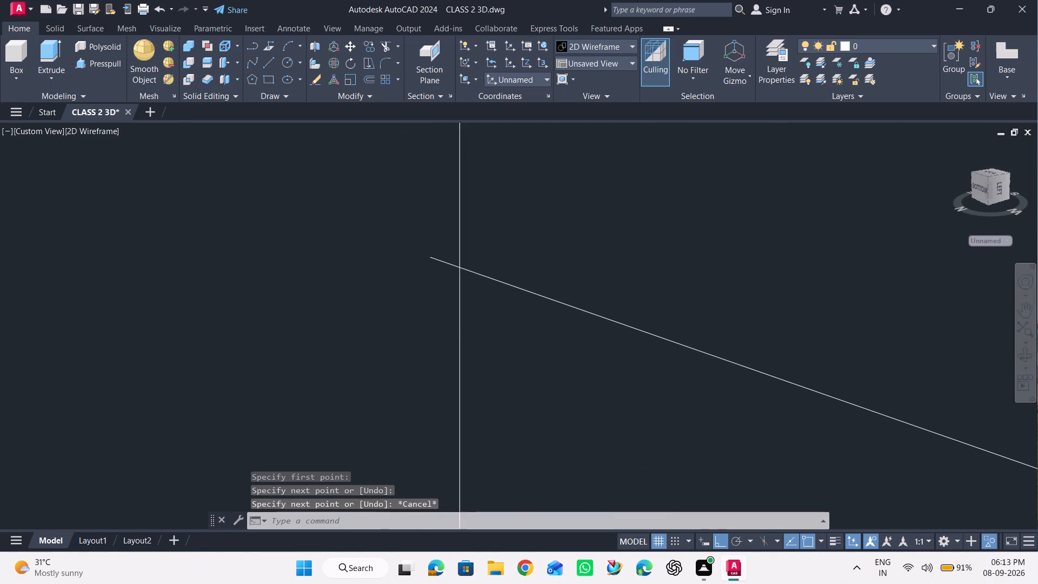
left_click(482, 271)
left_click(471, 270)
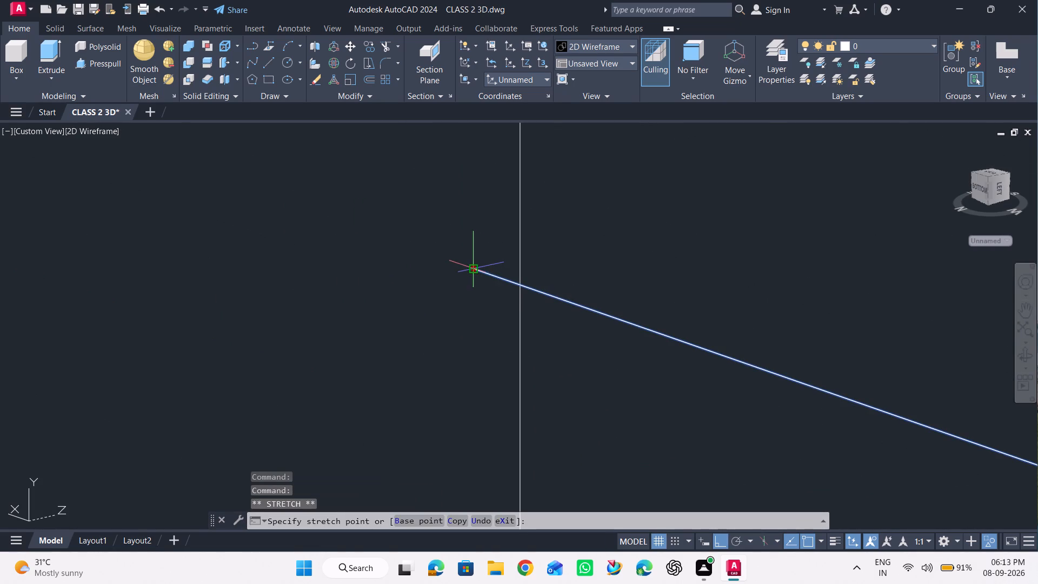
left_click(520, 286)
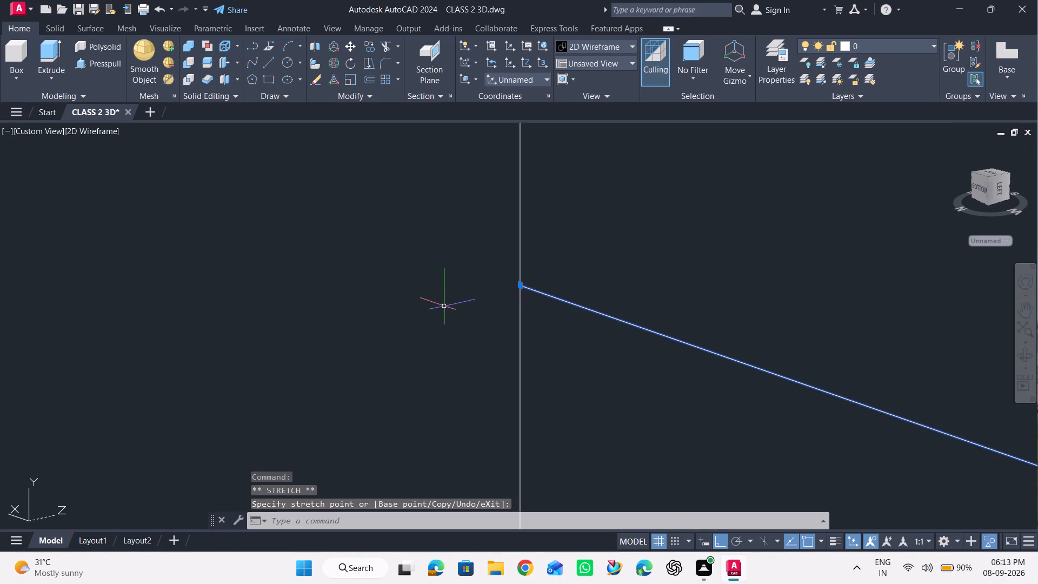
scroll(431, 306, "down", 12)
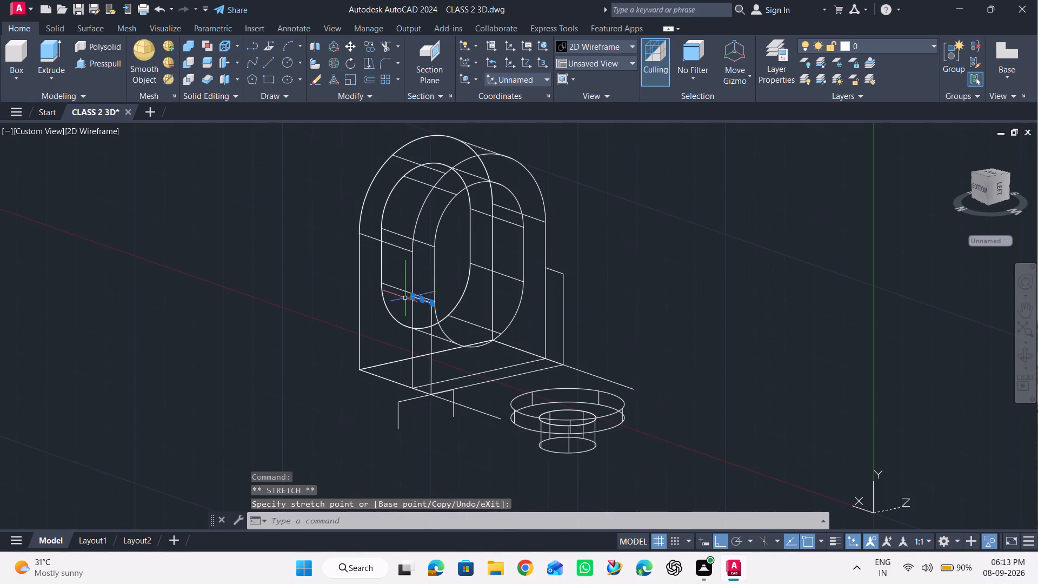
key("Escape")
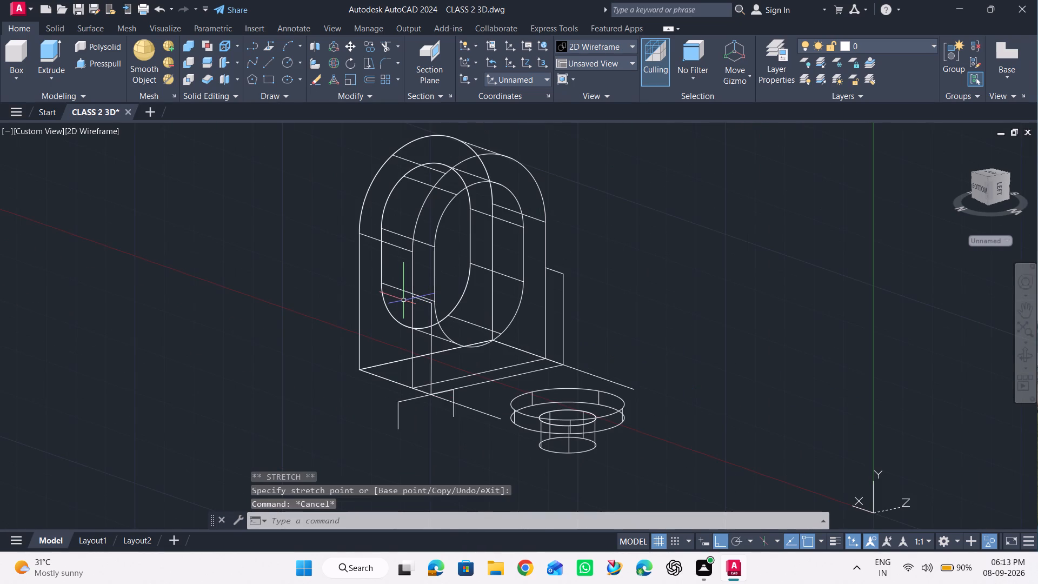
Erase the bottom cross line joining the lower ends of the two side profiles.
left_click(503, 379)
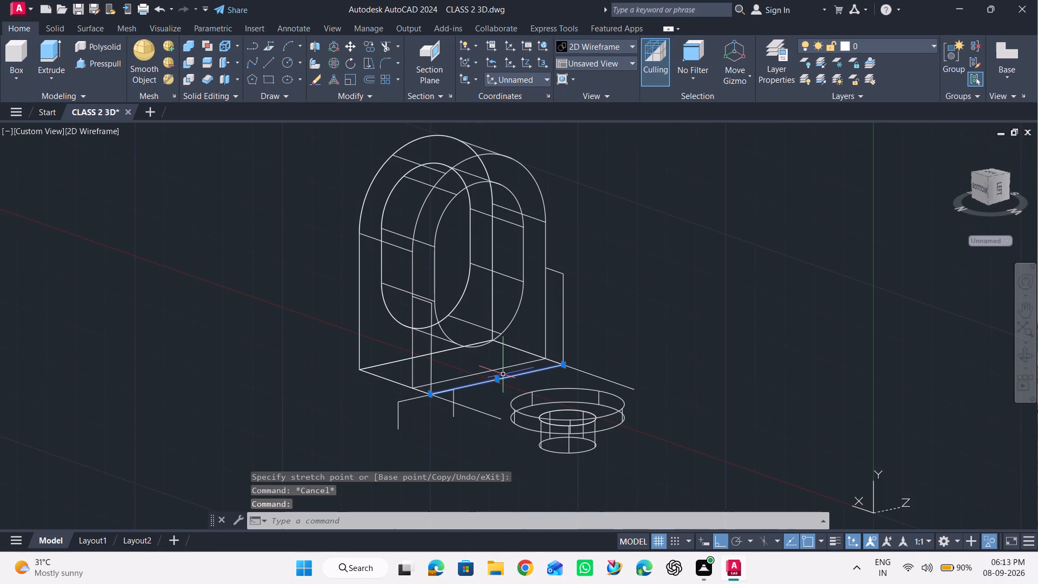
key("Delete")
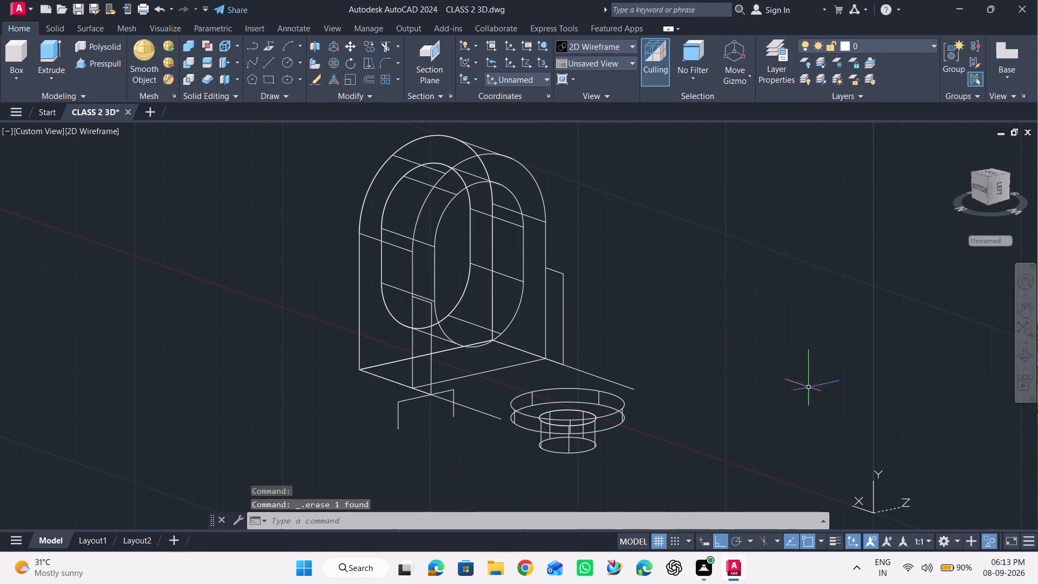
Erase the long slanted line that starts at the outer end of the far profile's short top line.
left_click(1021, 357)
left_click_drag(910, 357, 821, 357)
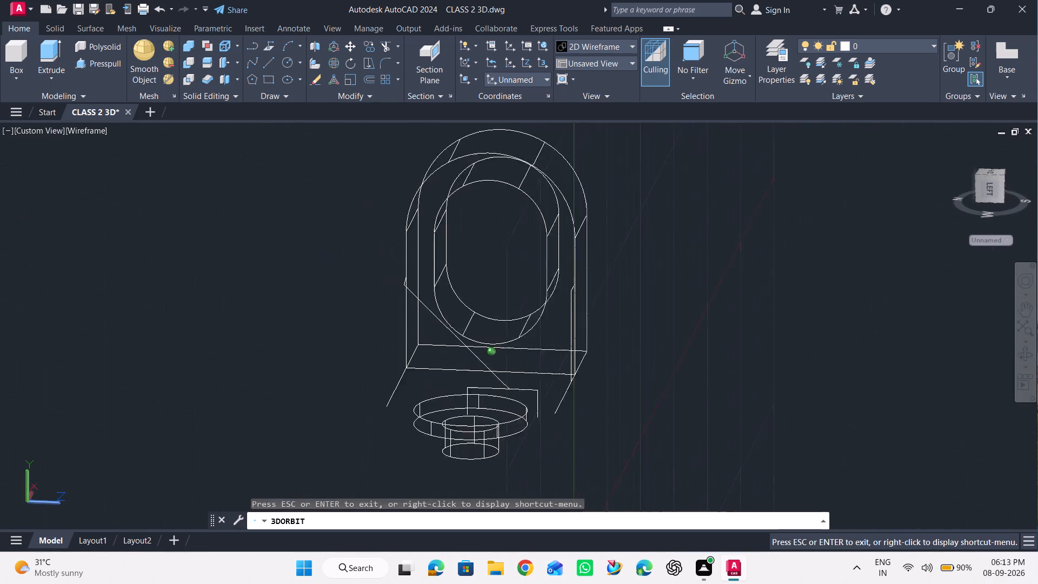
left_click_drag(821, 357, 716, 390)
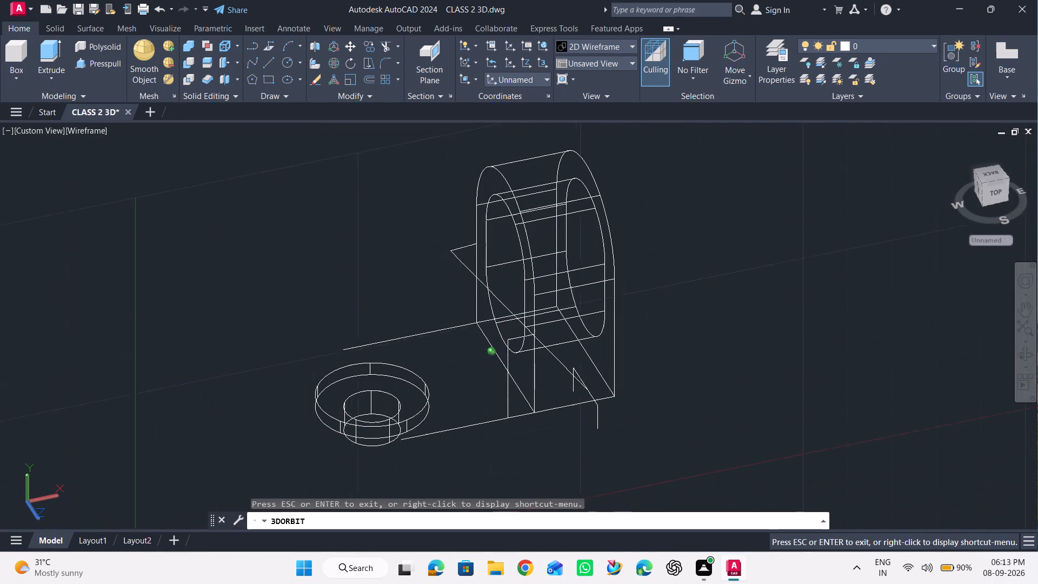
left_click_drag(716, 390, 720, 392)
left_click_drag(720, 392, 740, 377)
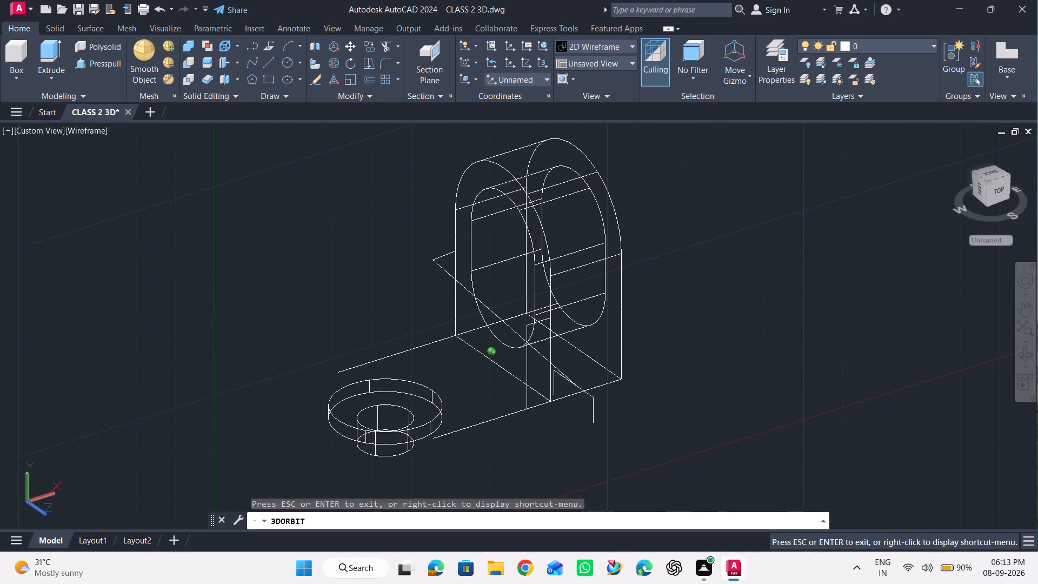
key("Escape")
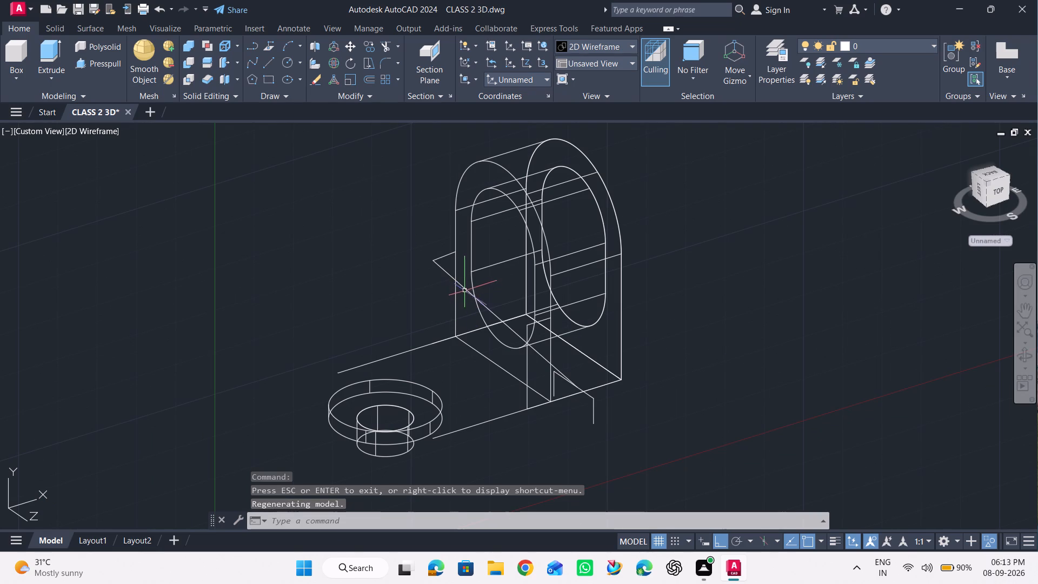
left_click(464, 286)
key("Delete")
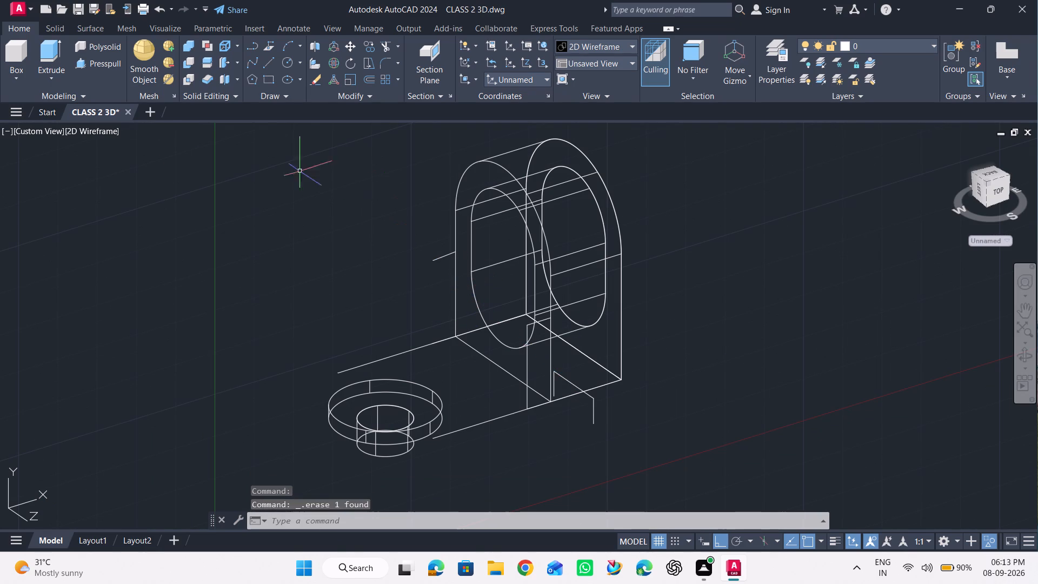
Draw connected lines from the near profile's top outer corner to the far profile's, then down to the base edge line.
left_click(263, 62)
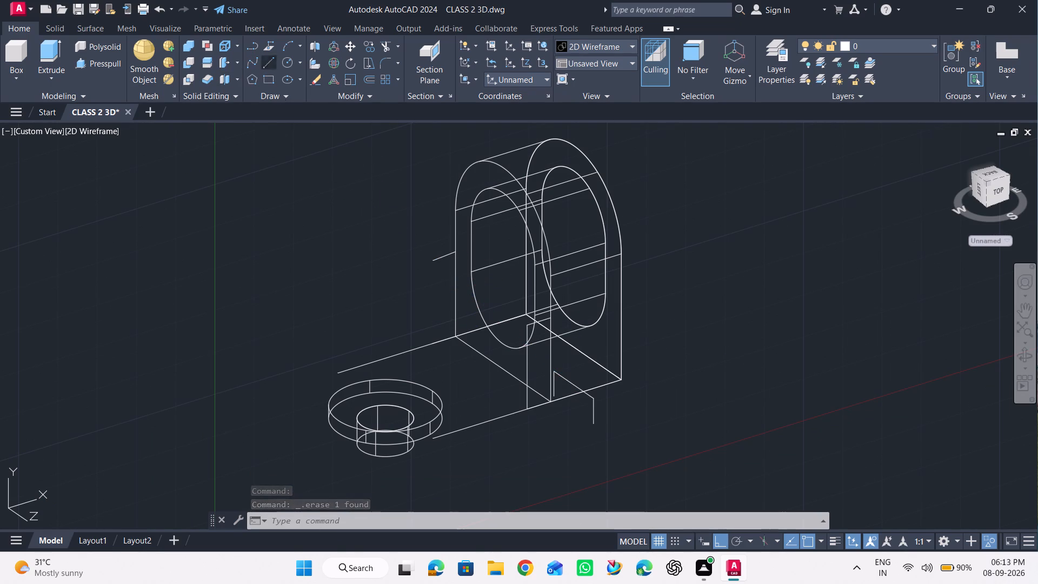
left_click(526, 328)
left_click(435, 262)
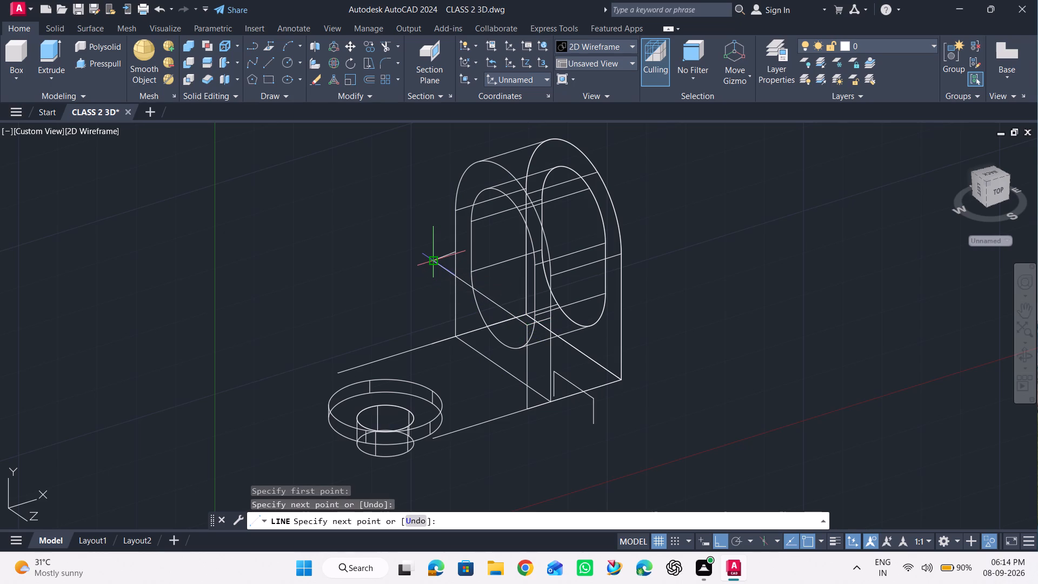
left_click(434, 344)
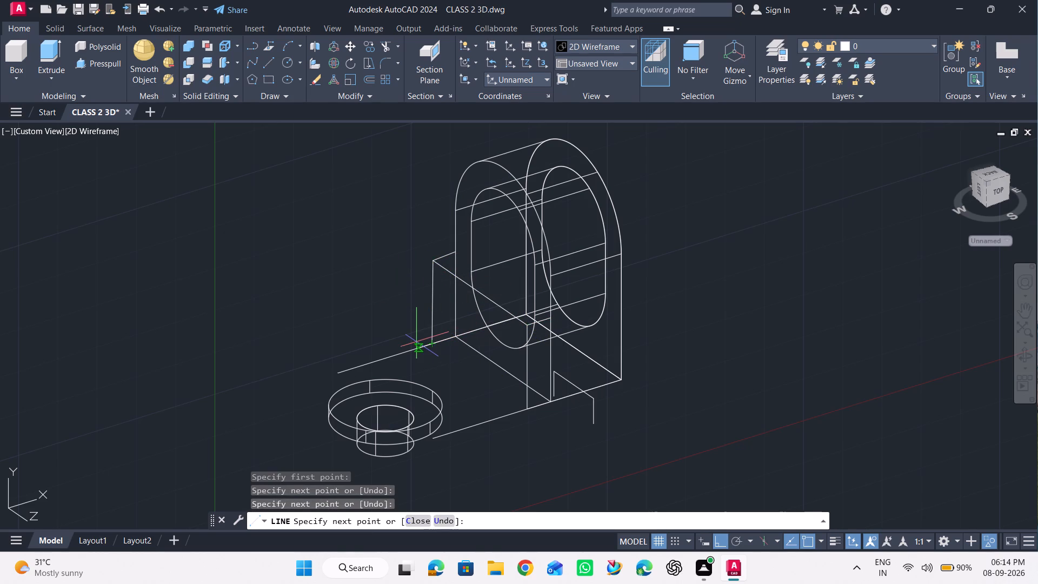
key("space")
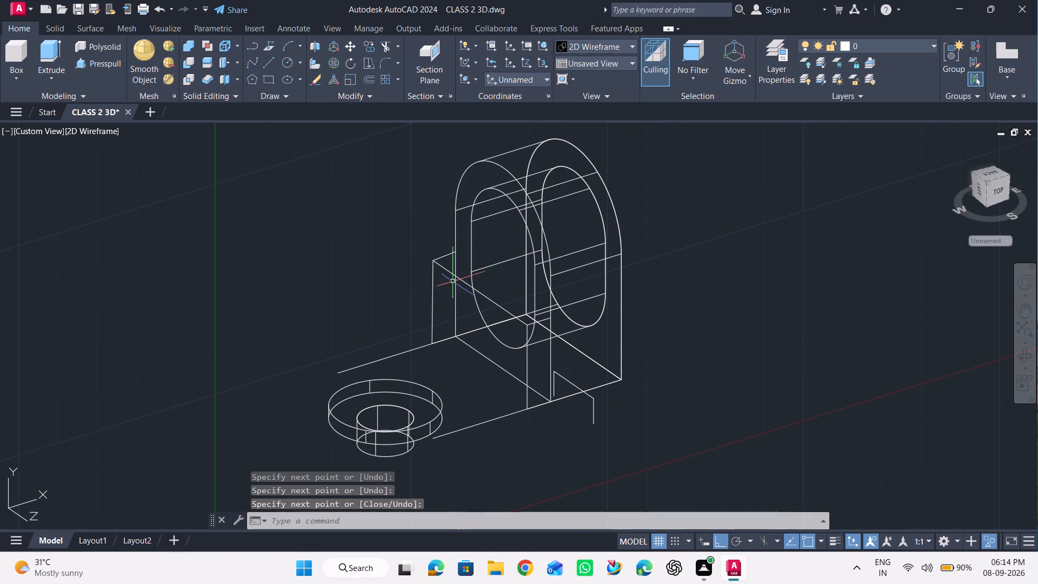
Erase the cross line joining the top outer corners of the two profiles.
left_click(448, 271)
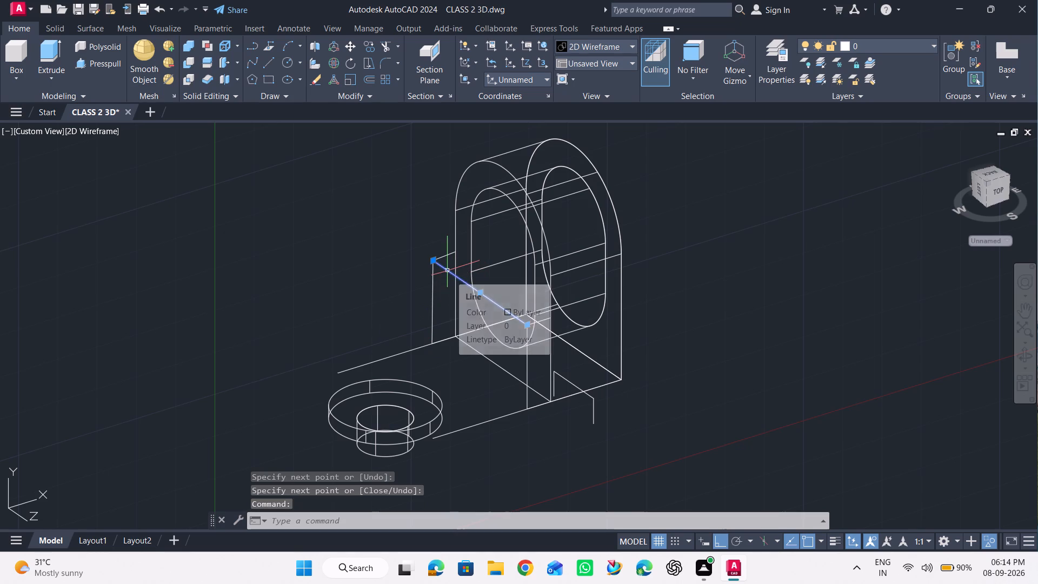
key("Delete")
Replace the far profile's short top line with a new one from its vertical line's top to the upright's edge.
scroll(449, 212, "up", 1)
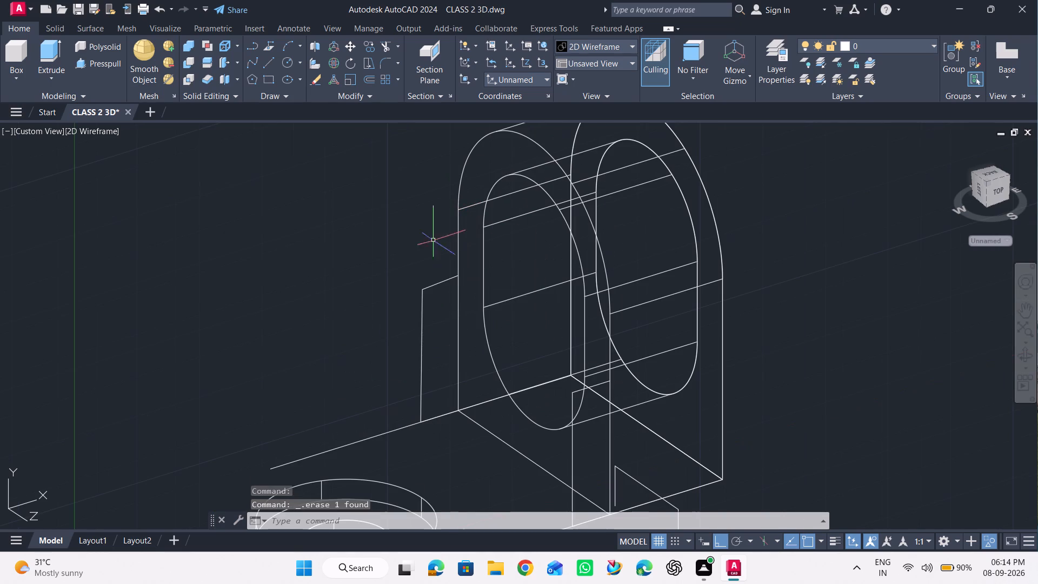
left_click(445, 281)
key("Delete")
left_click(267, 63)
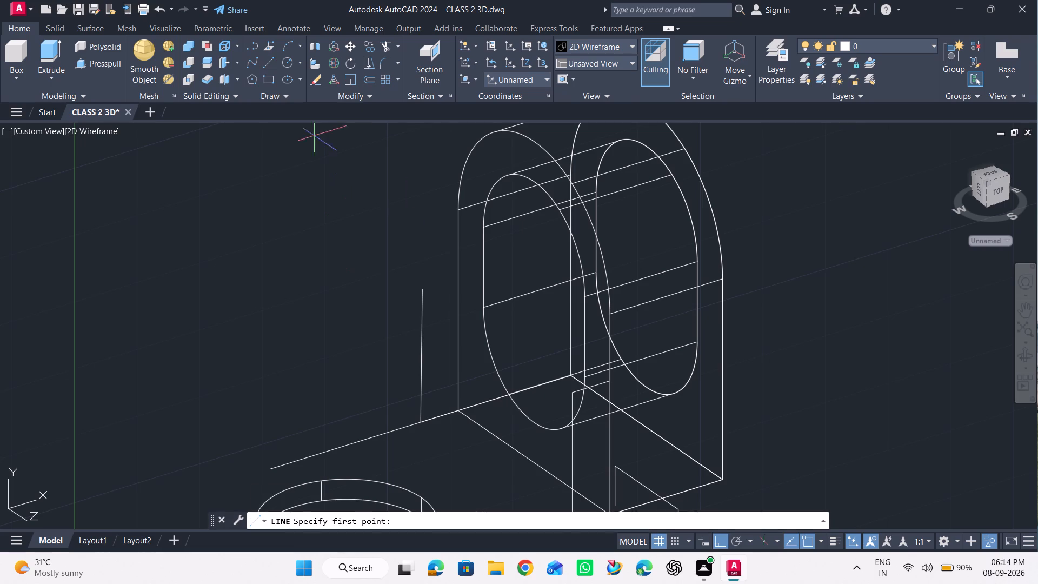
left_click(425, 293)
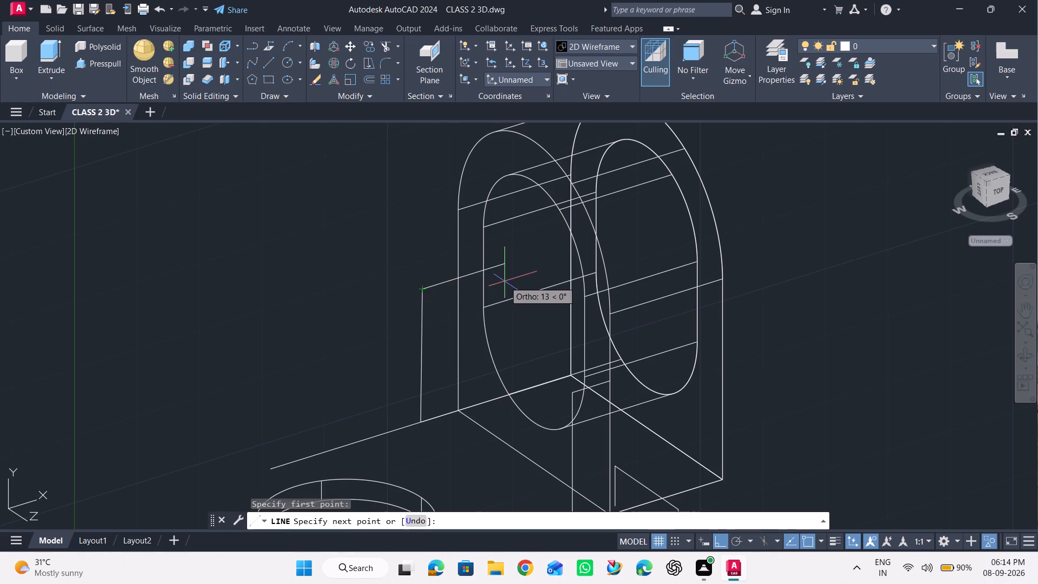
left_click(461, 280)
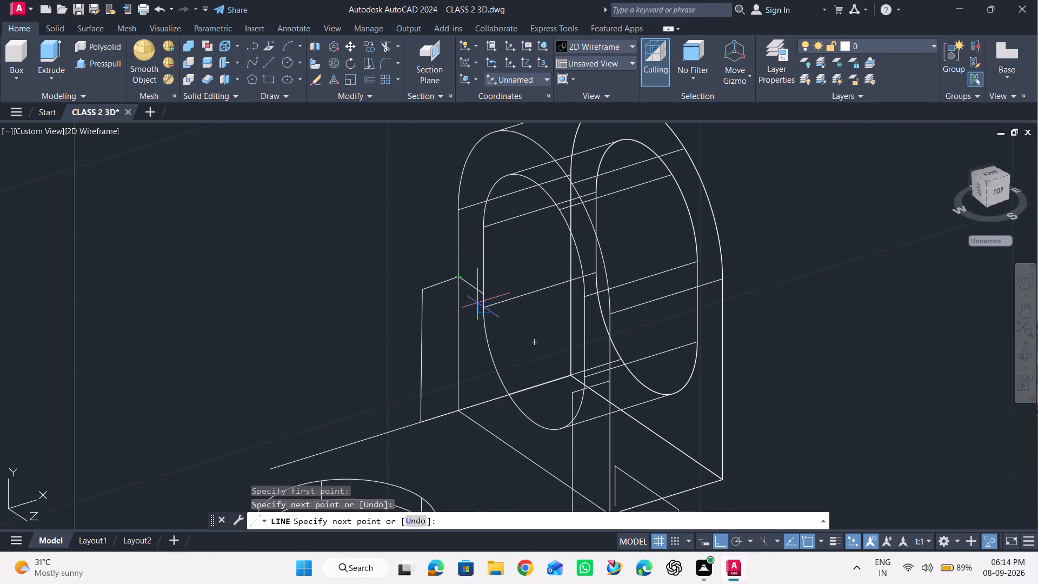
key("space")
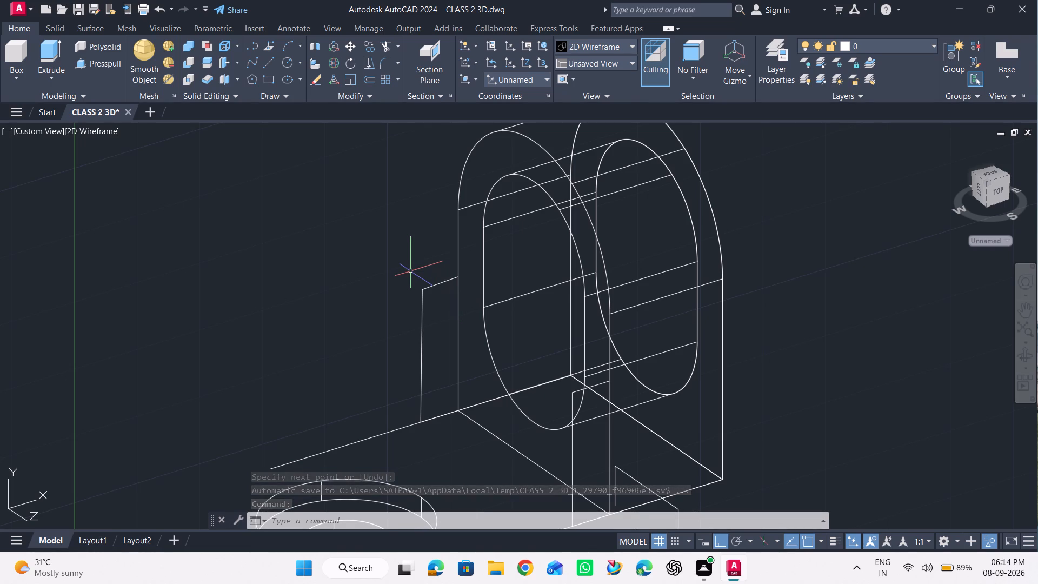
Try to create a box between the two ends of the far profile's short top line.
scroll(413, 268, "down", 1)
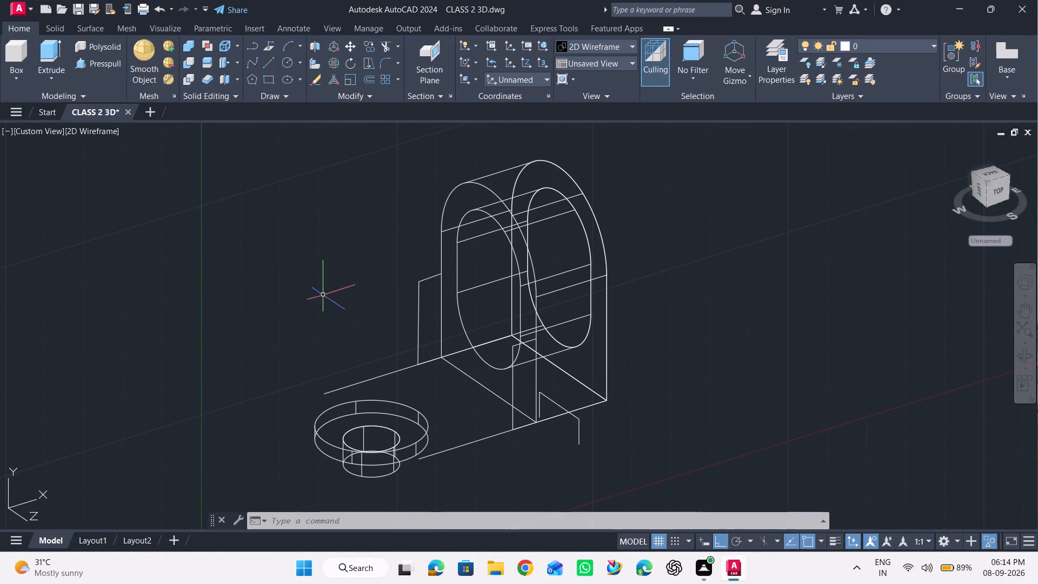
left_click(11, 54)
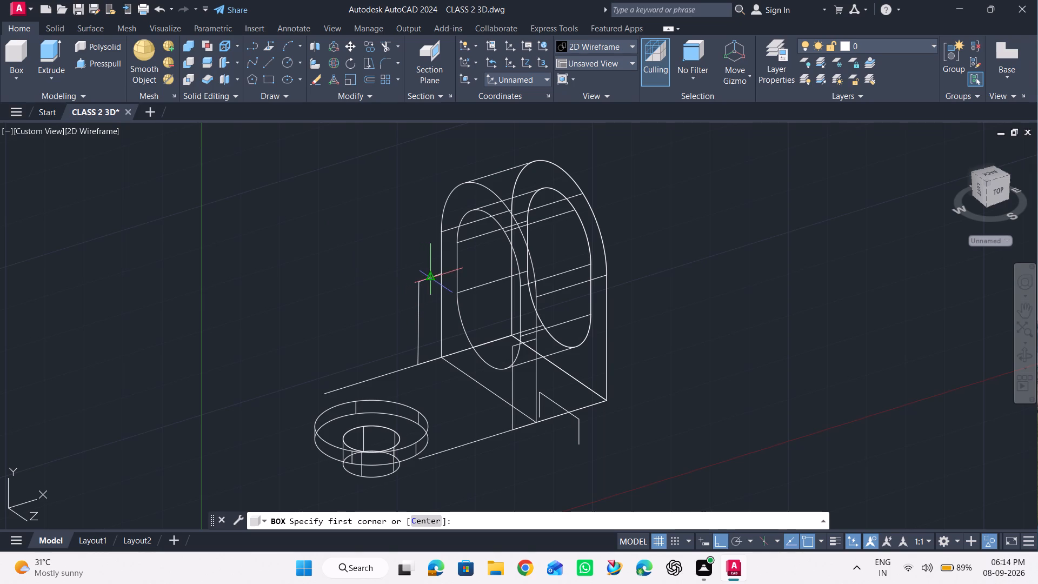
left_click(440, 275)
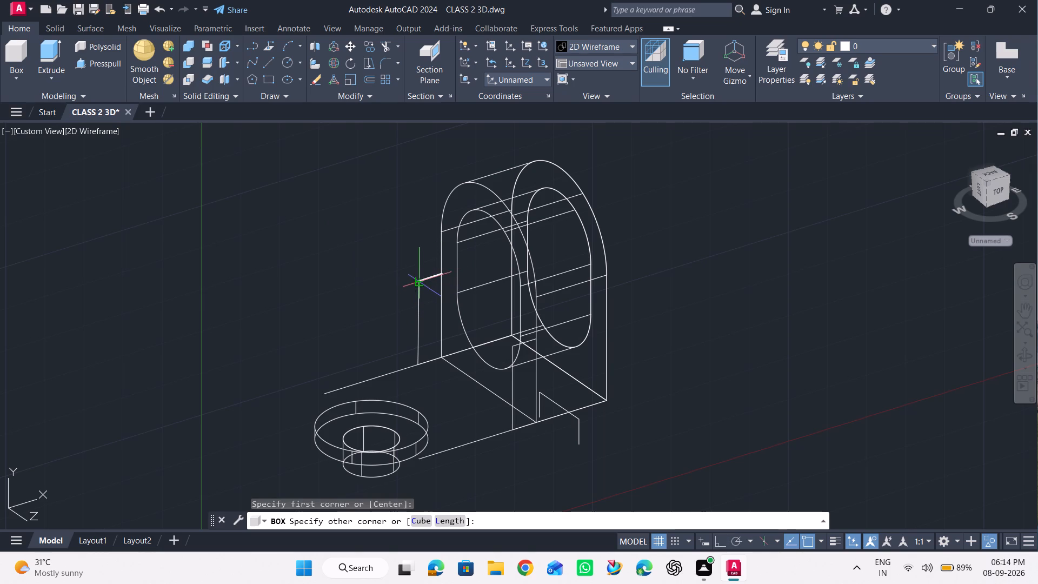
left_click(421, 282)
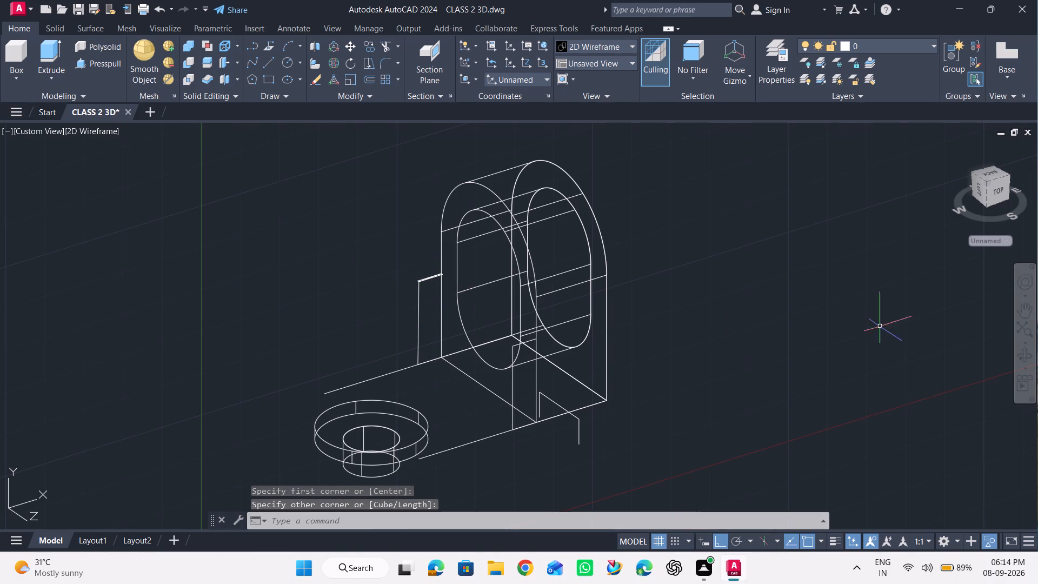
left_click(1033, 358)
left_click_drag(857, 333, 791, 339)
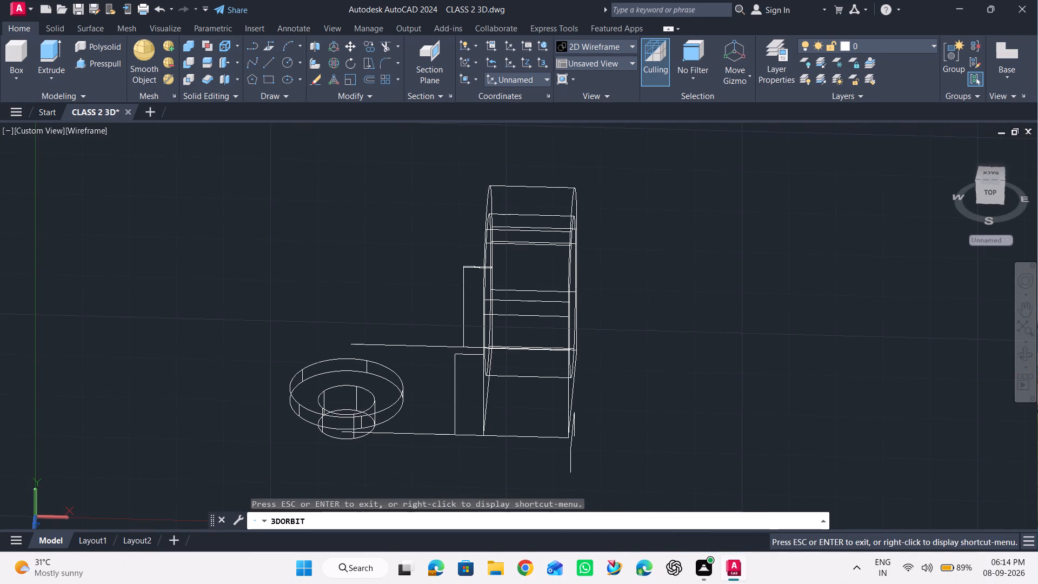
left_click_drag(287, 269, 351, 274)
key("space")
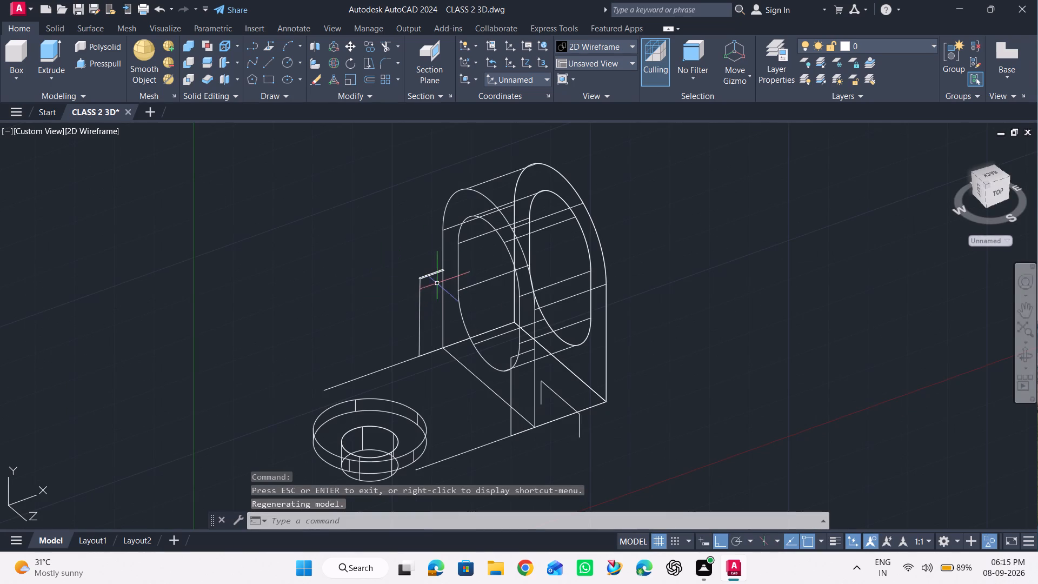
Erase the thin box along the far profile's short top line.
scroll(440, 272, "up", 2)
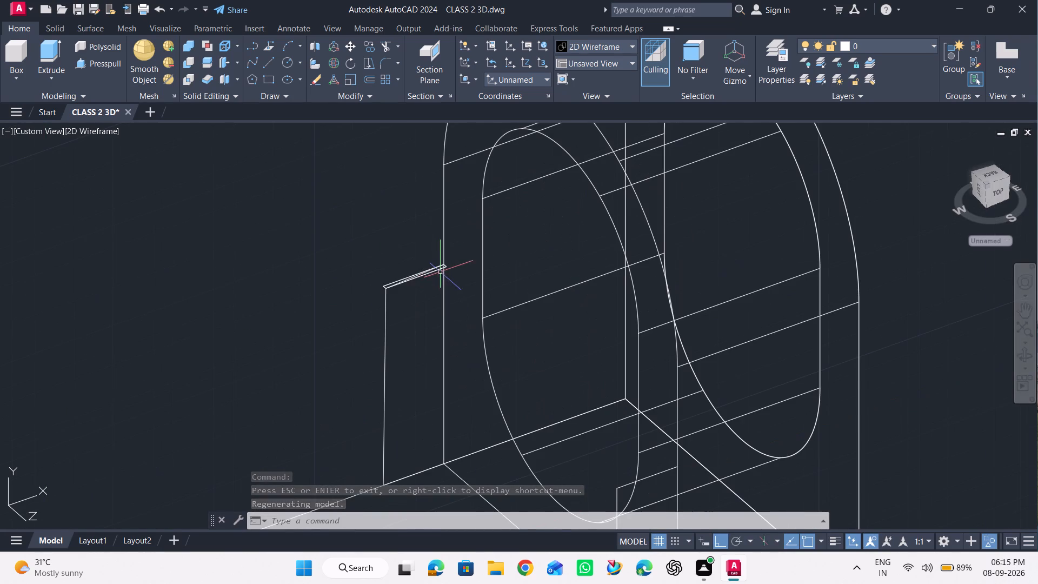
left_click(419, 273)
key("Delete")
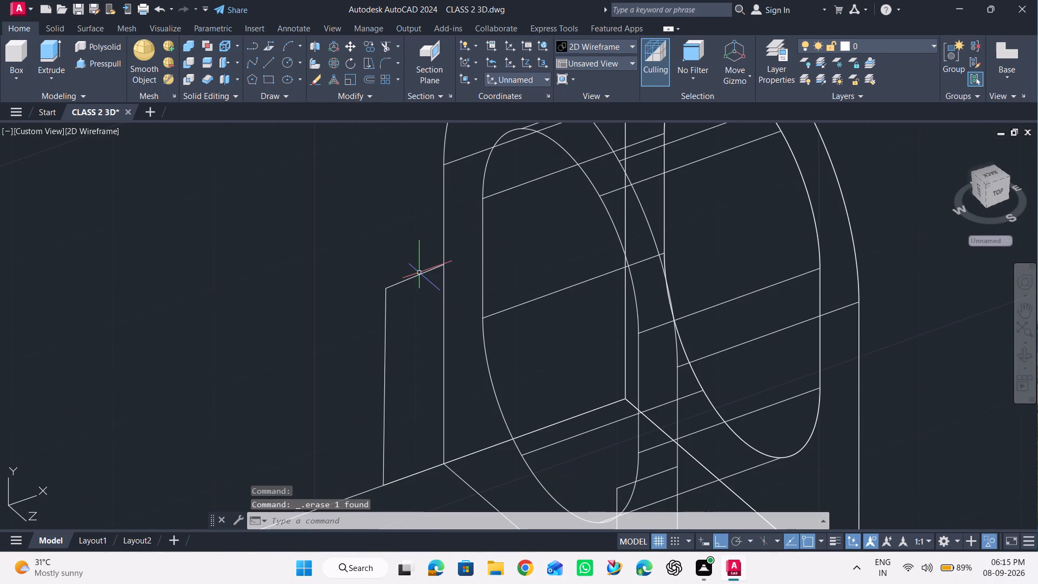
Create a box from the upright's edge to the top of the far profile's vertical line.
left_click(5, 54)
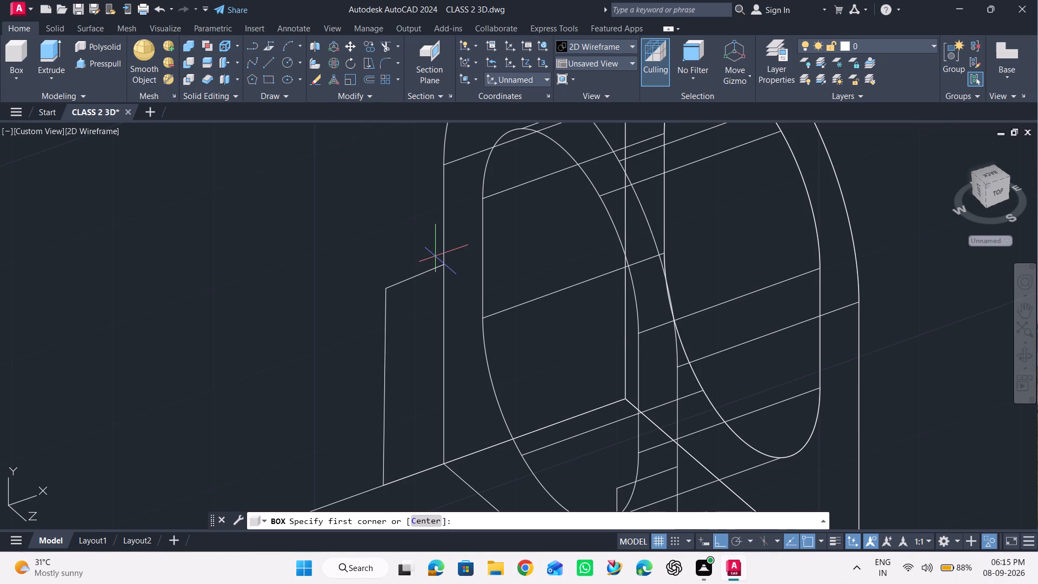
left_click(442, 266)
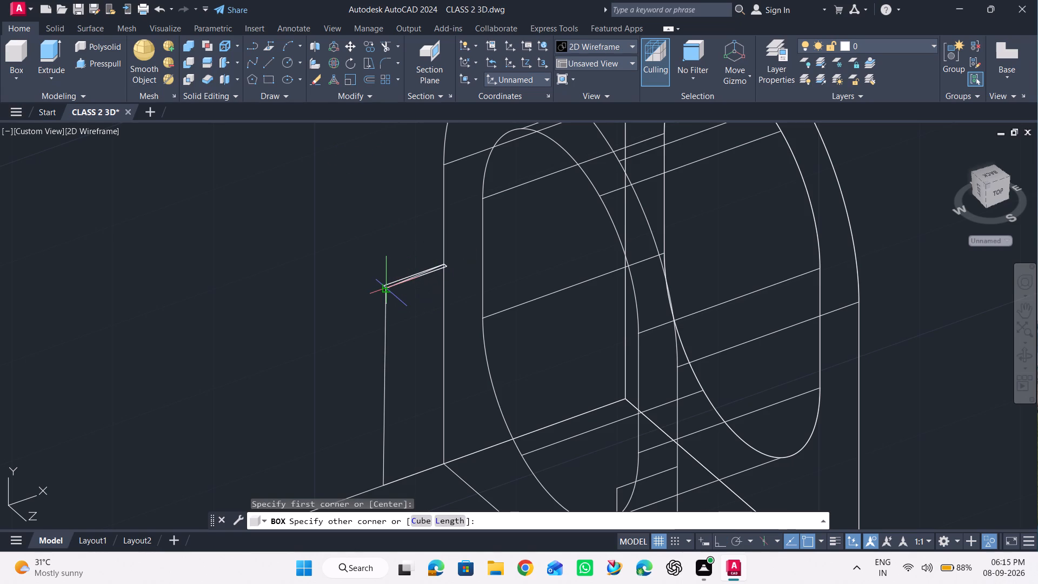
left_click(385, 291)
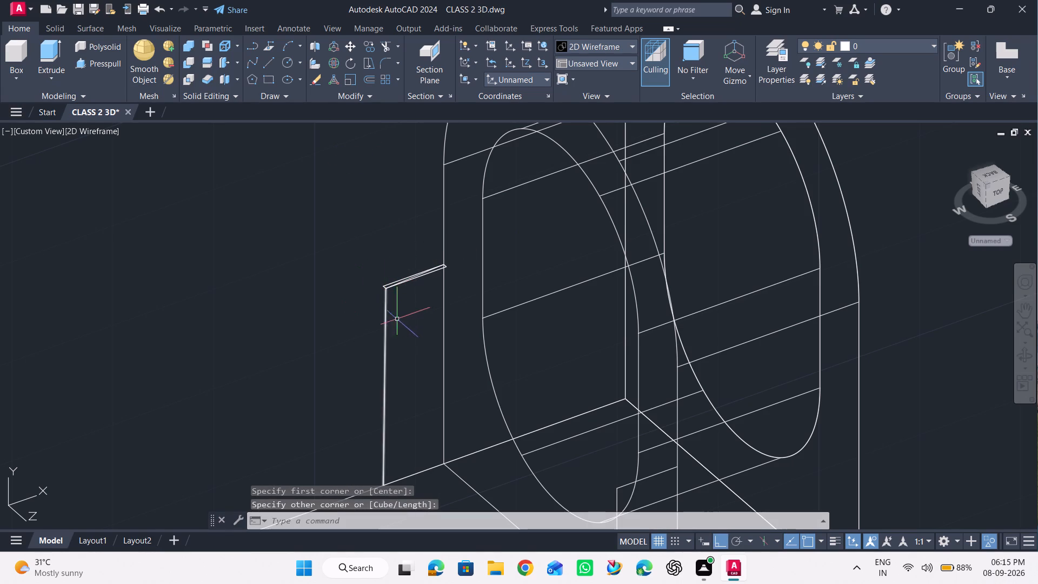
Erase the thin box along the far profile's short top line.
left_click(410, 280)
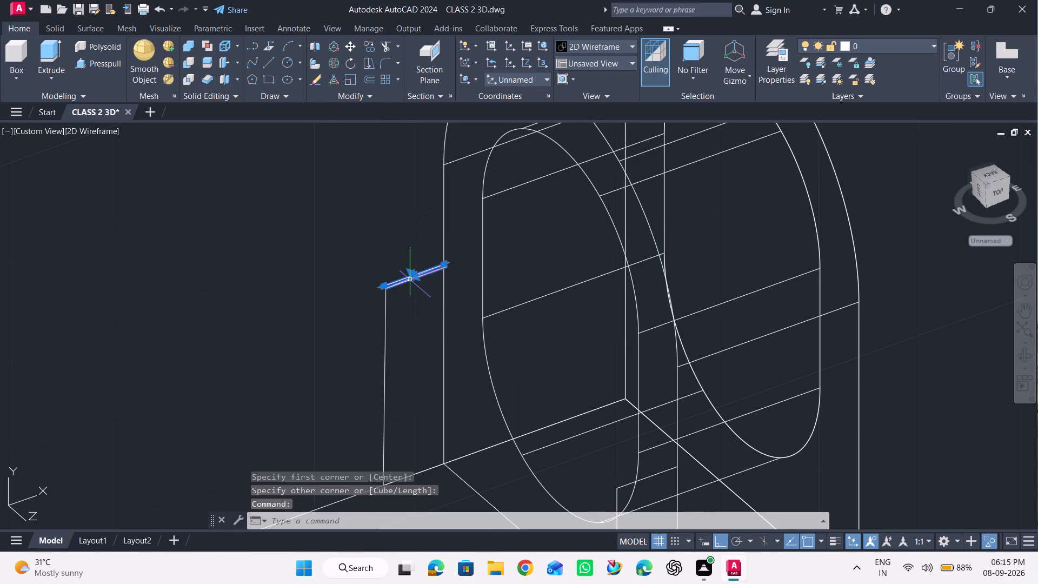
key("Delete")
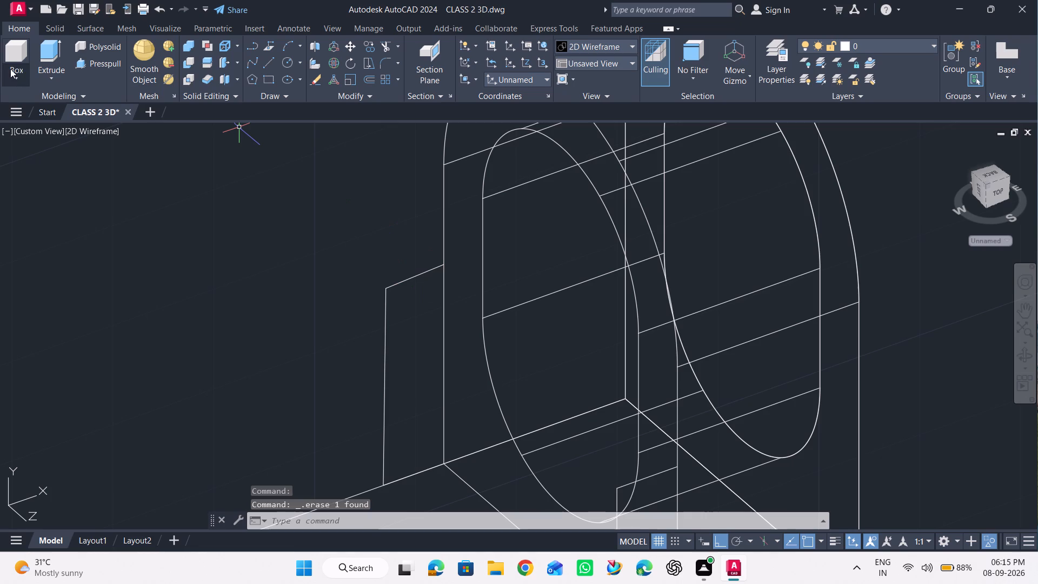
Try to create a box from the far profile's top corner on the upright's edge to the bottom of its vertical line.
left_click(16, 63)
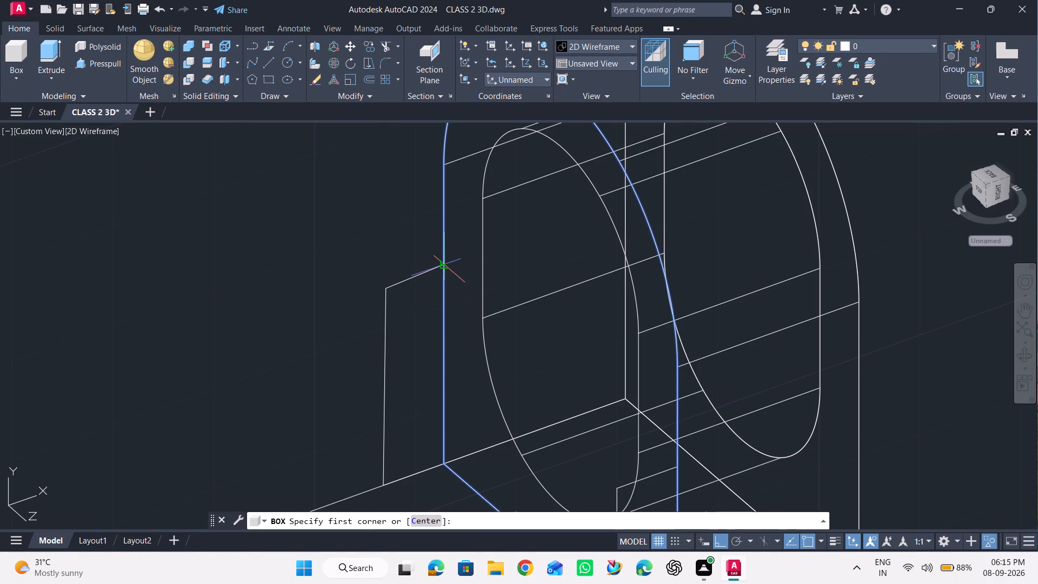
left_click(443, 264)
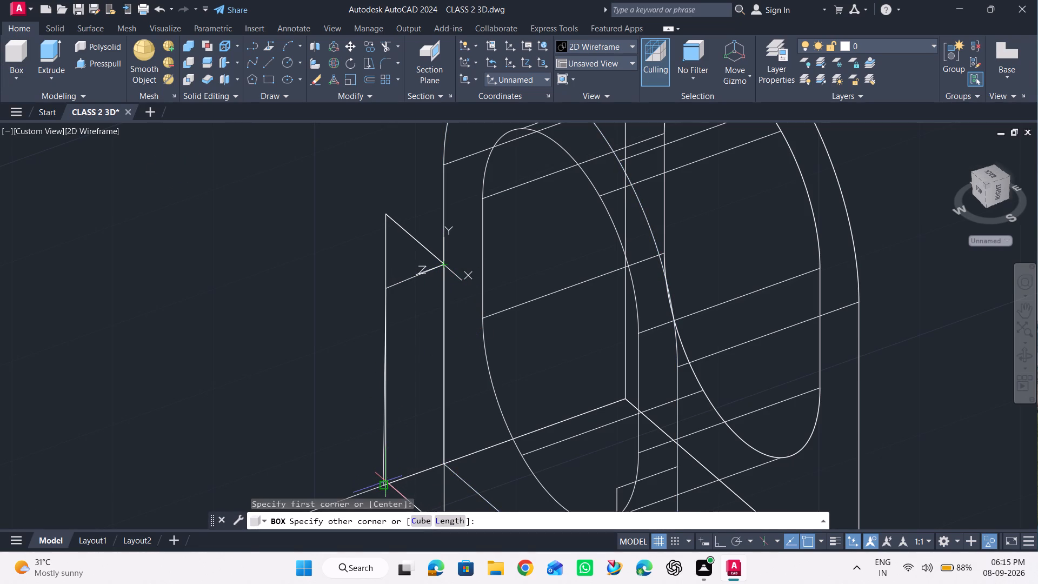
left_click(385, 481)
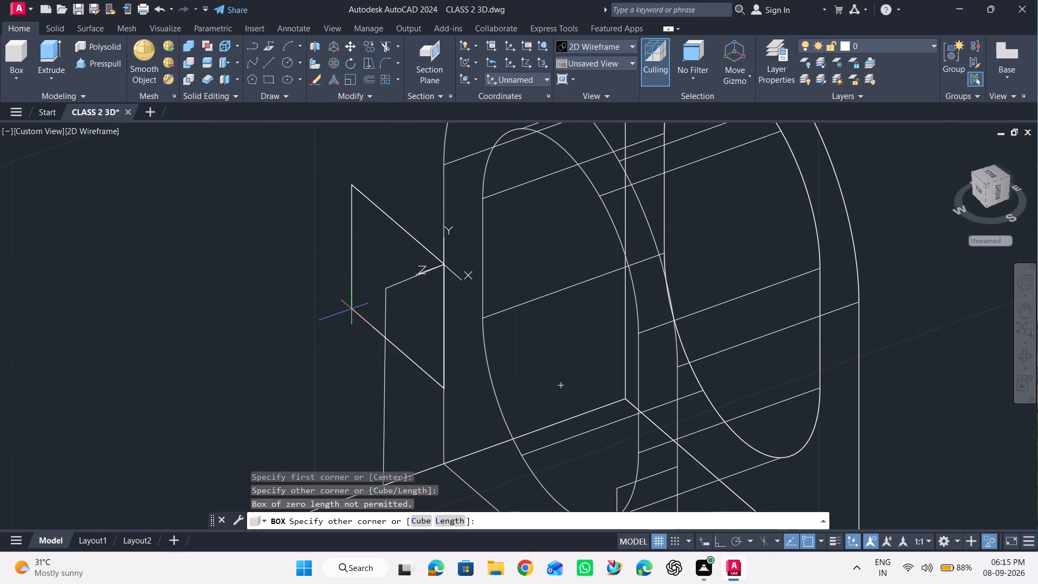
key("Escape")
Press/pull the oval opening's outline outward from the upright's face to the outer end of the near profile's short top line.
scroll(158, 142, "down", 3)
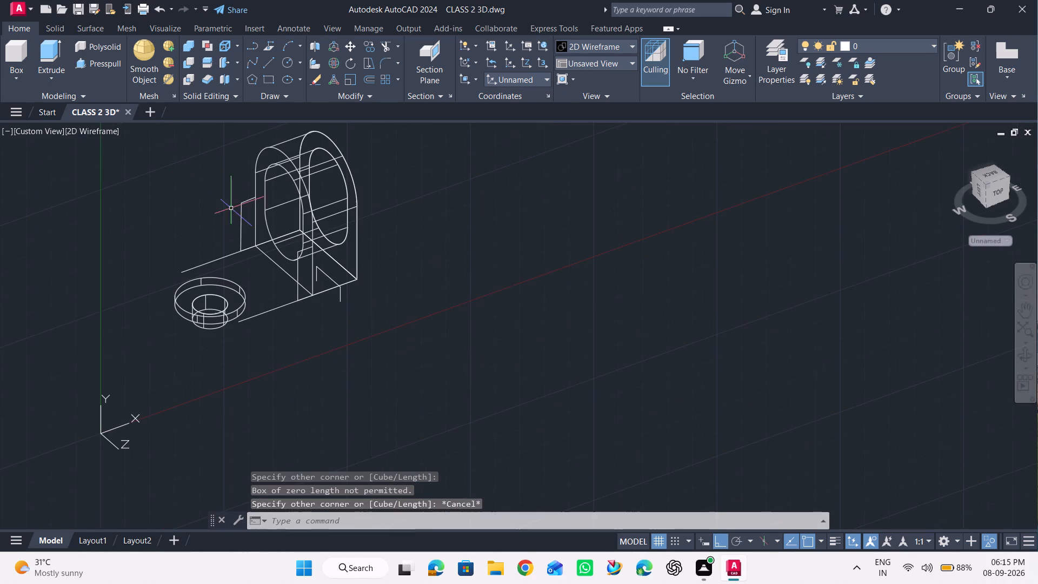
scroll(172, 204, "up", 2)
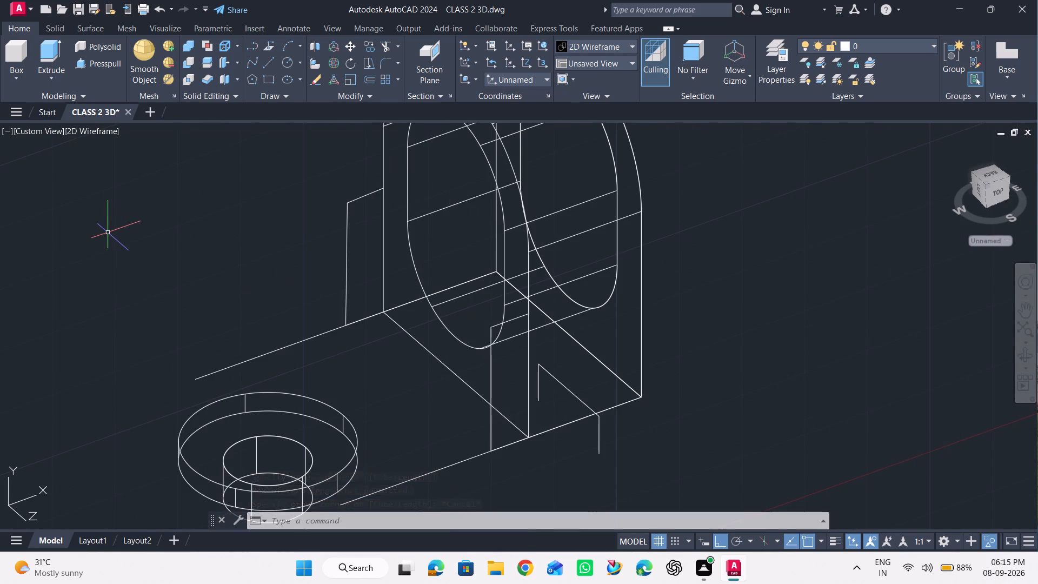
scroll(108, 234, "down", 1)
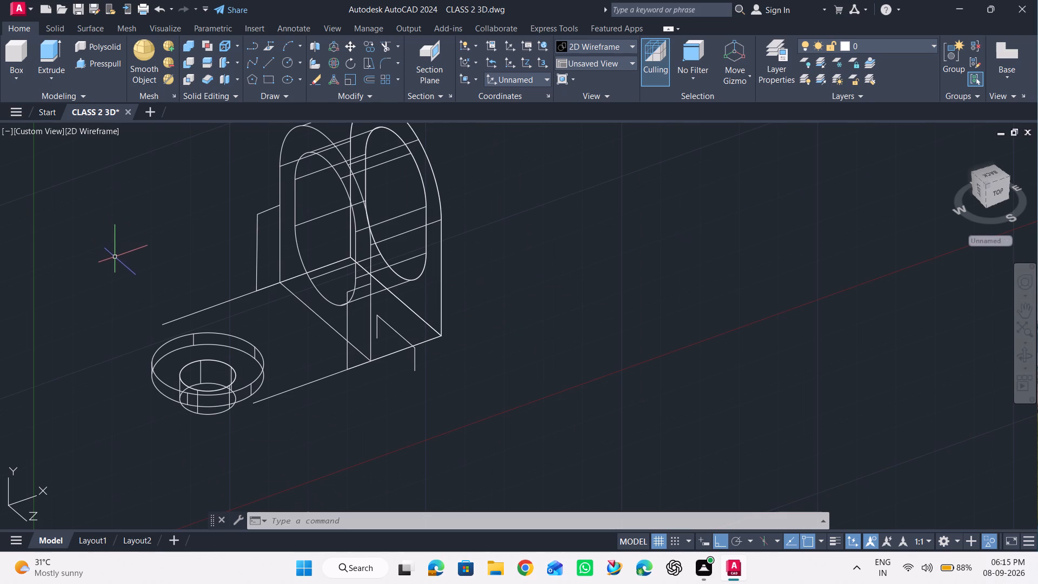
left_click(1030, 357)
left_click_drag(575, 320, 685, 314)
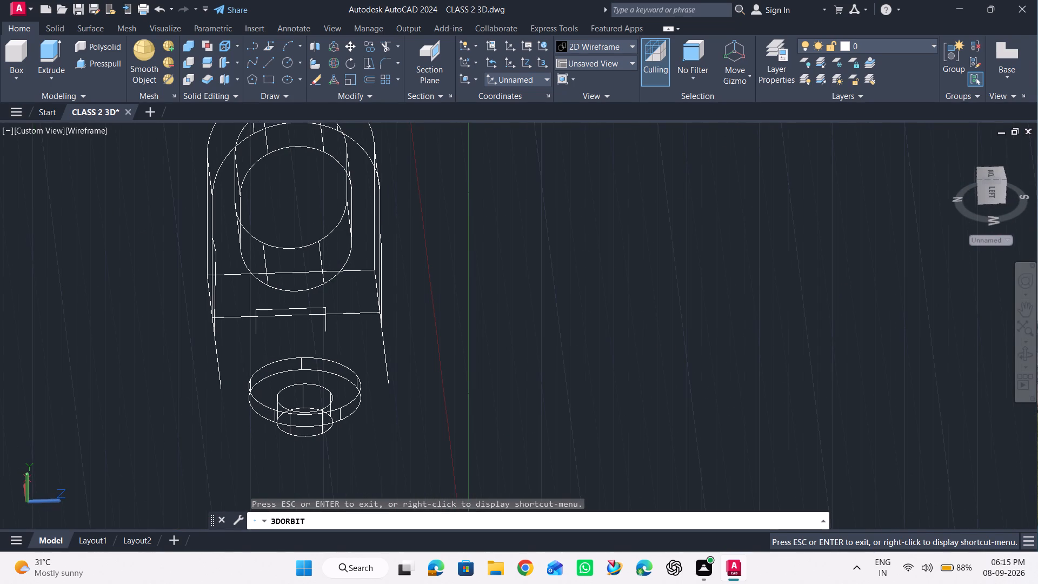
scroll(231, 245, "up", 4)
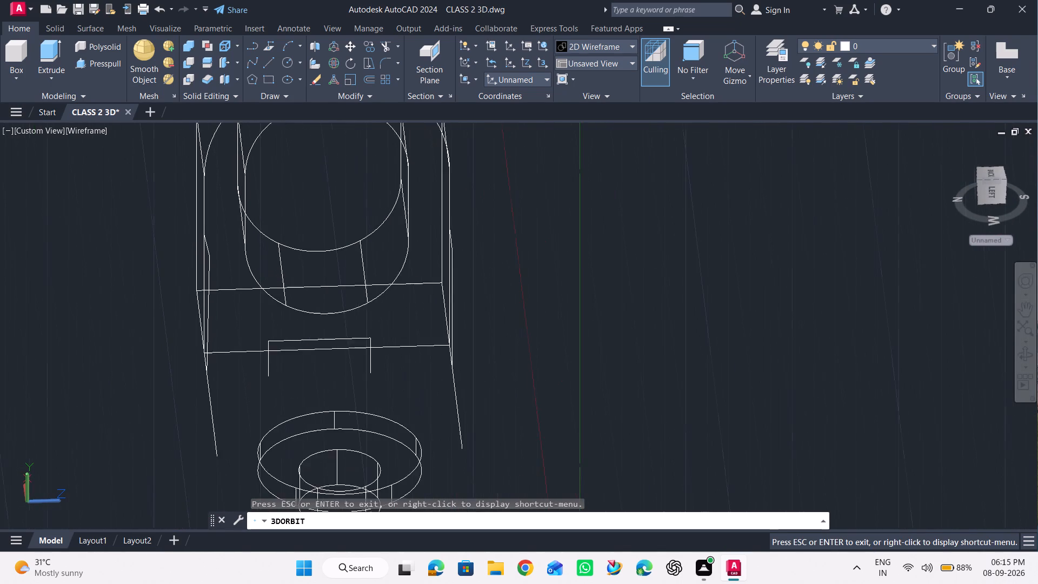
scroll(227, 239, "up", 2)
key("Escape")
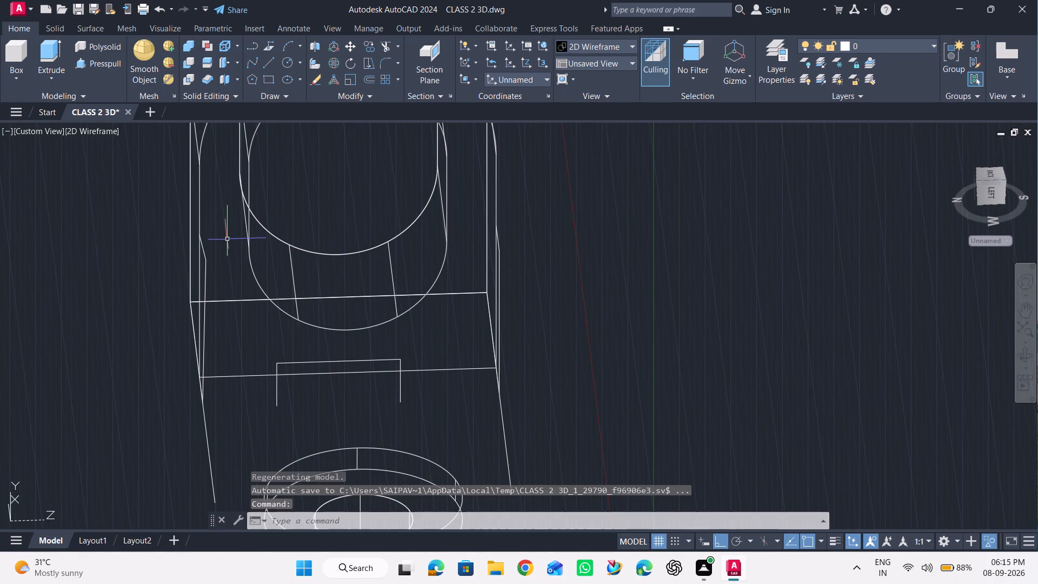
left_click(250, 213)
scroll(146, 408, "down", 2)
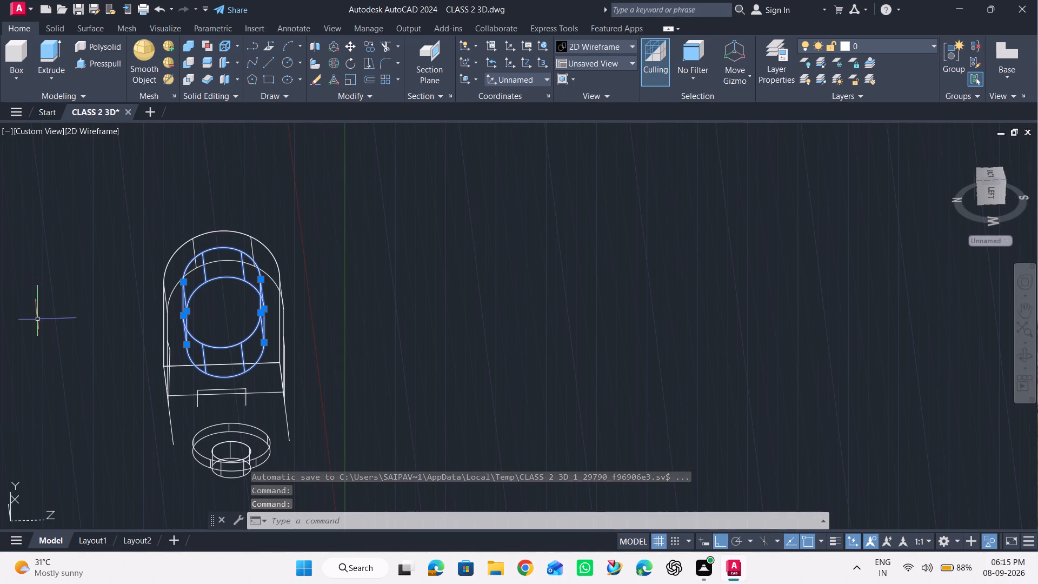
left_click(97, 61)
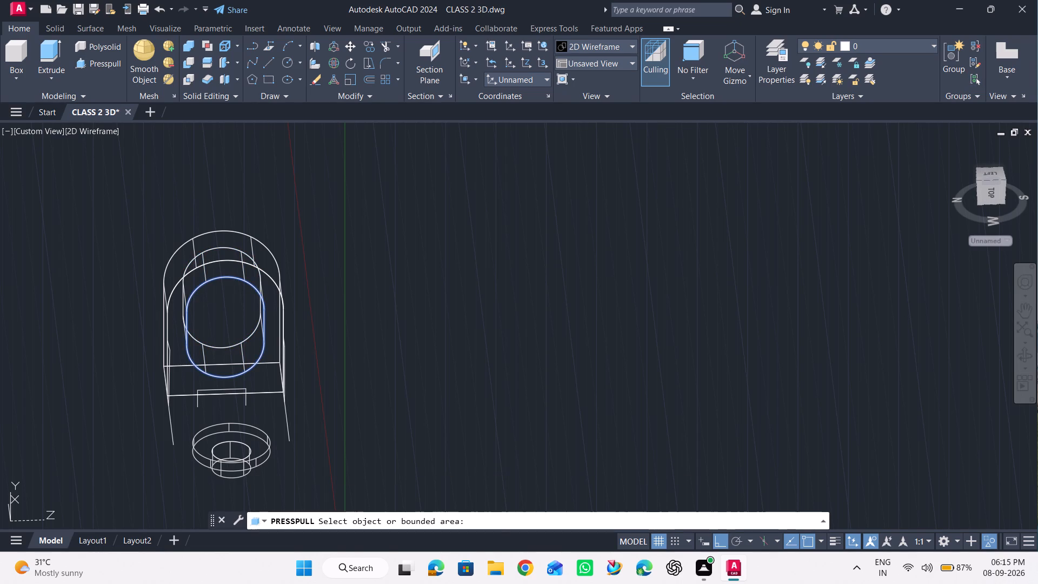
left_click(190, 300)
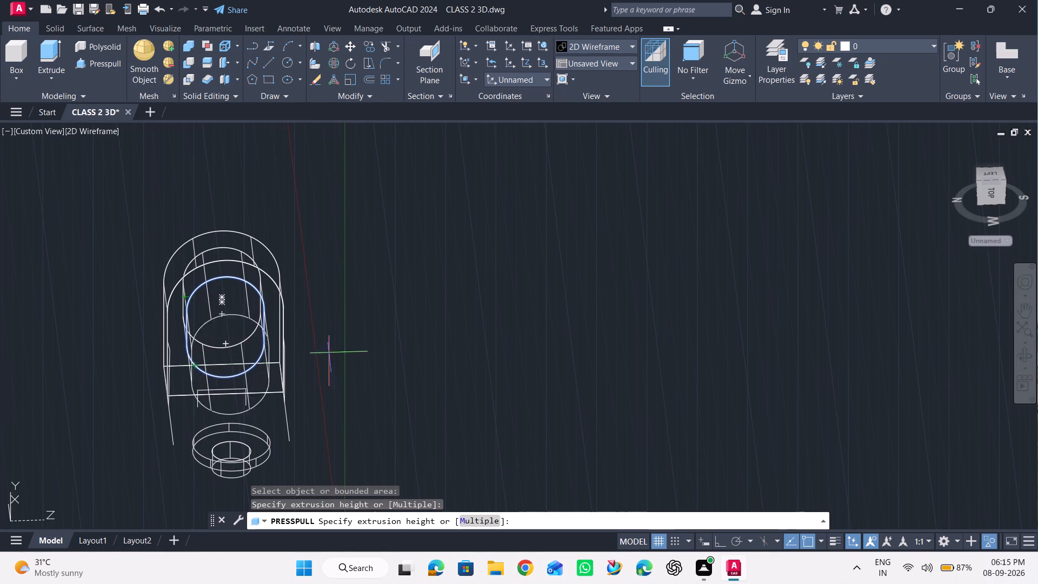
left_click(1025, 349)
left_click_drag(704, 397, 536, 373)
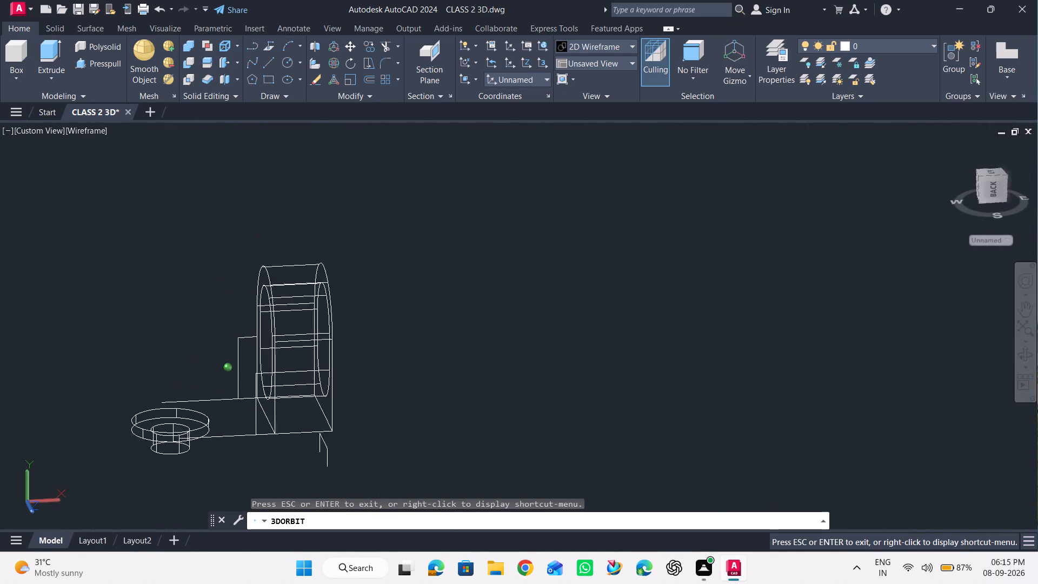
left_click_drag(536, 373, 562, 372)
key("space")
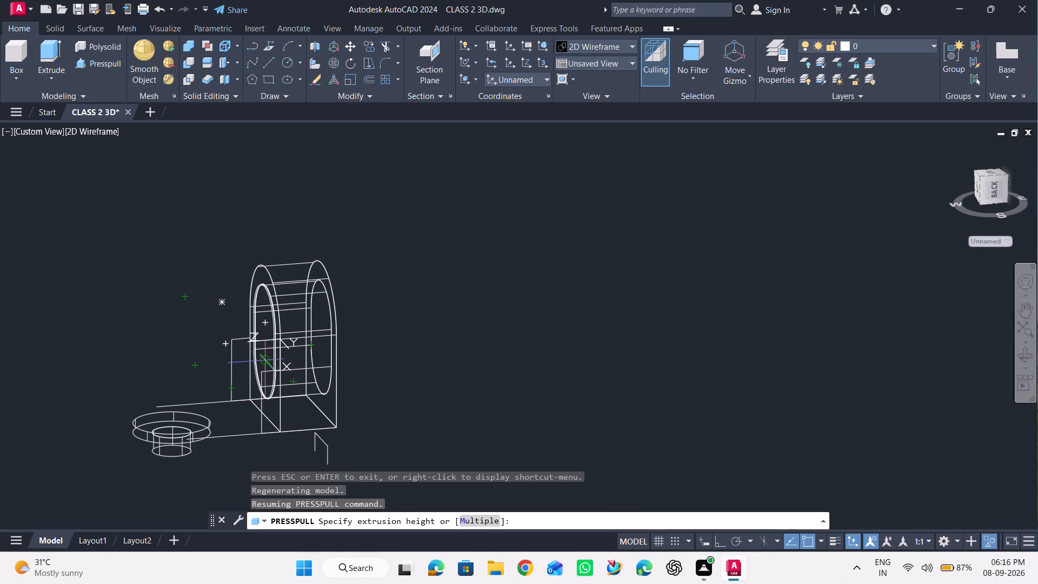
scroll(264, 369, "up", 3)
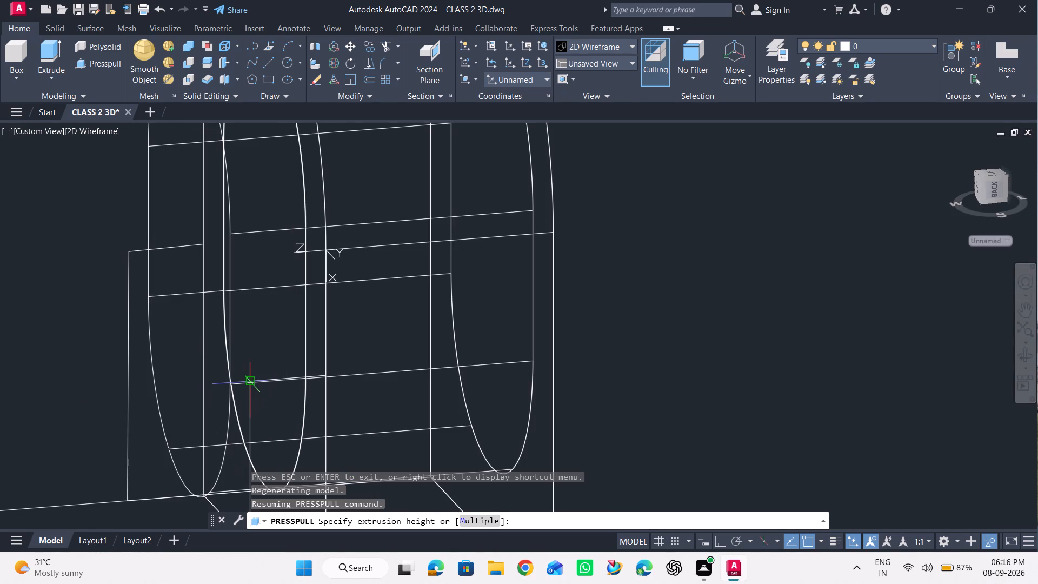
scroll(252, 383, "down", 2)
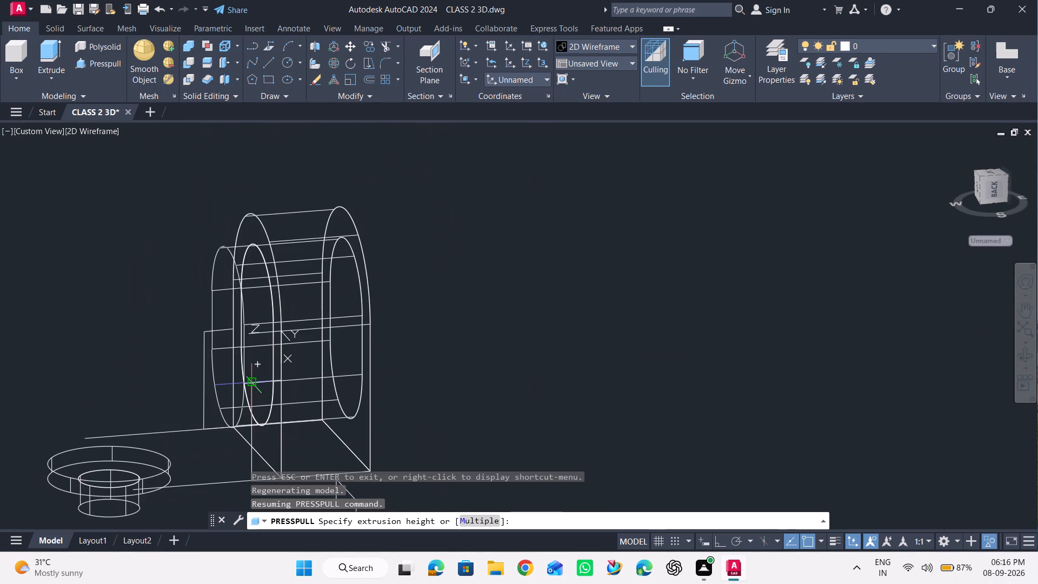
left_click(251, 383)
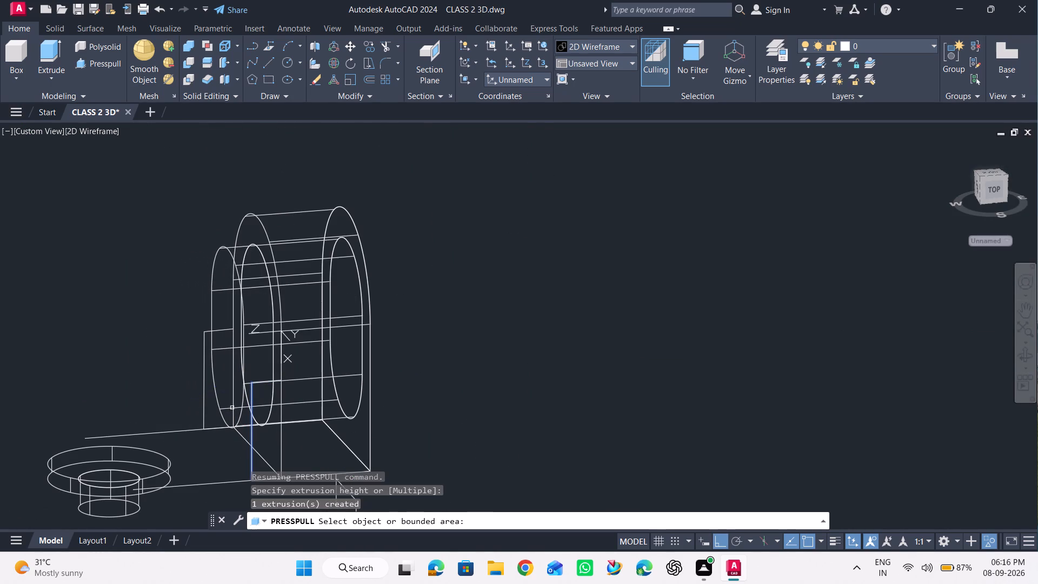
key("space")
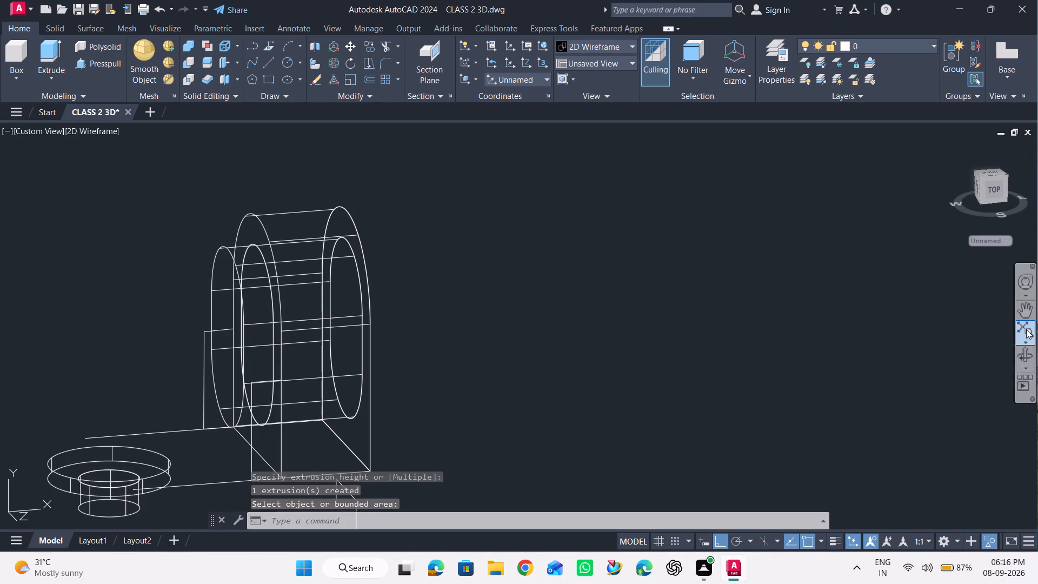
Draw a line from the far profile's outer top corner perpendicular to the straight side of the extruded oval.
left_click(1017, 355)
left_click_drag(688, 373, 777, 359)
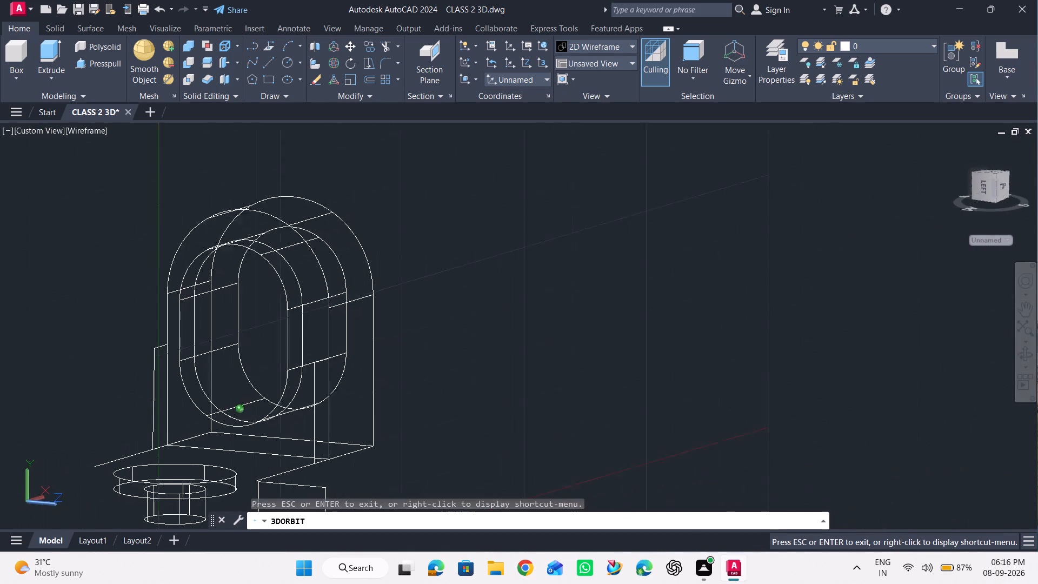
left_click_drag(777, 359, 989, 363)
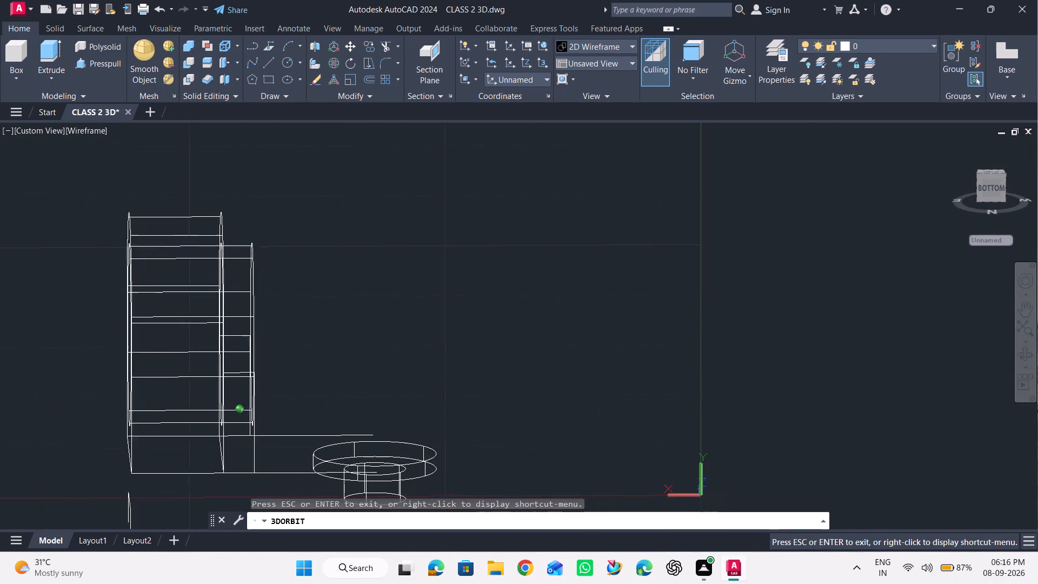
left_click_drag(989, 363, 906, 391)
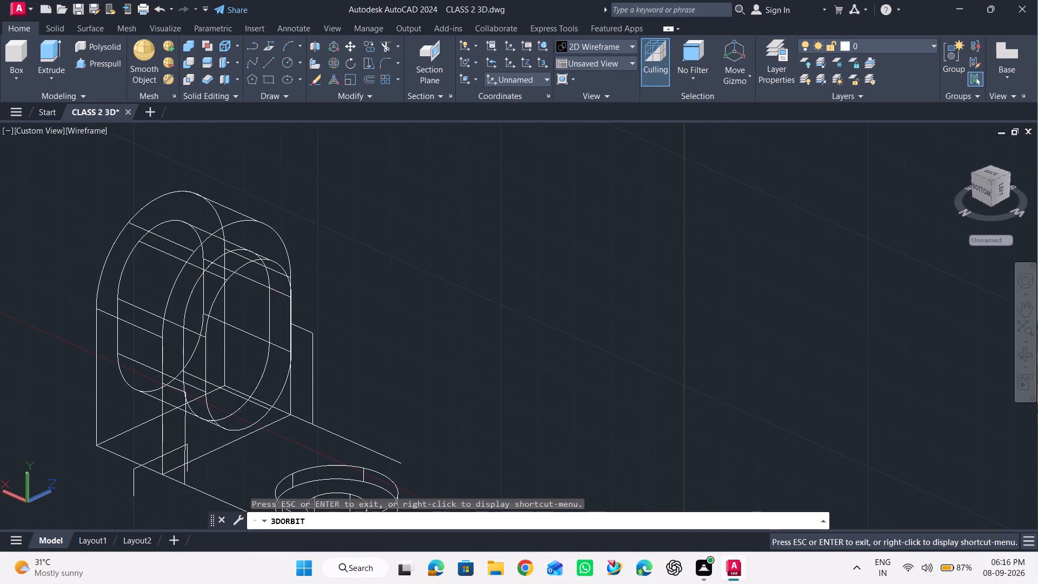
key("space")
key("space")
key("space")
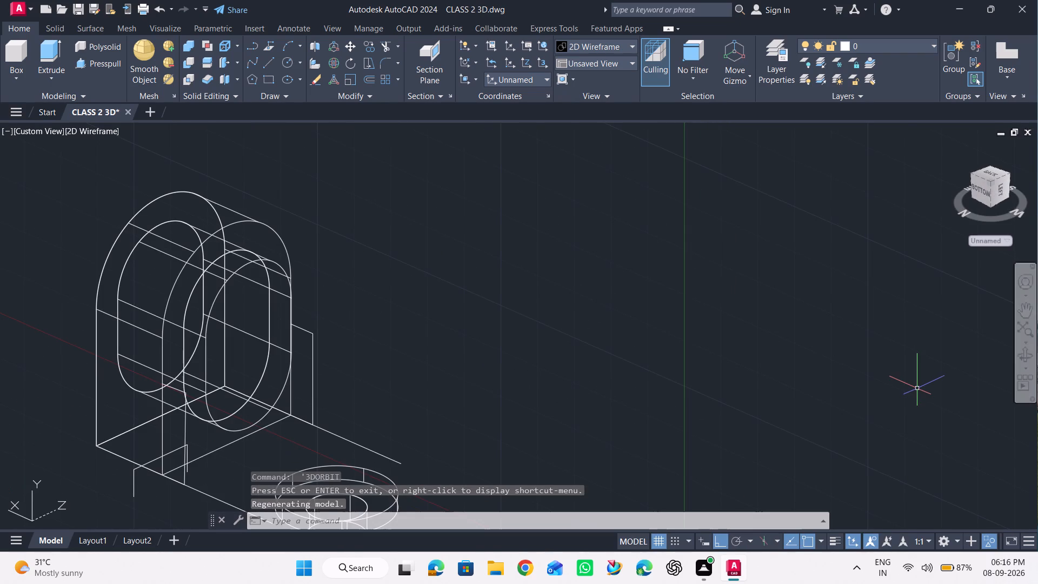
scroll(121, 380, "up", 1)
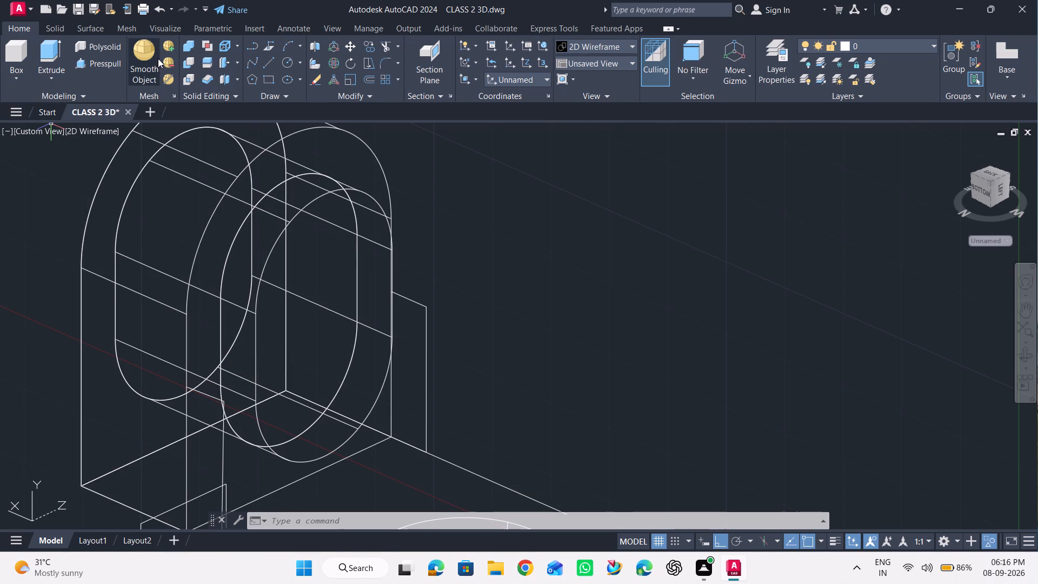
left_click(267, 62)
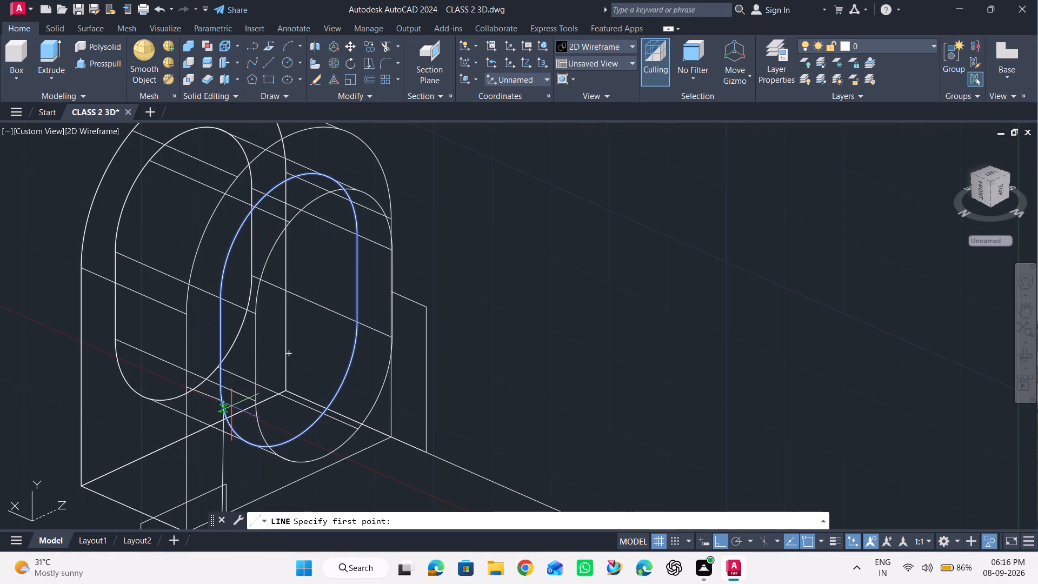
left_click(226, 401)
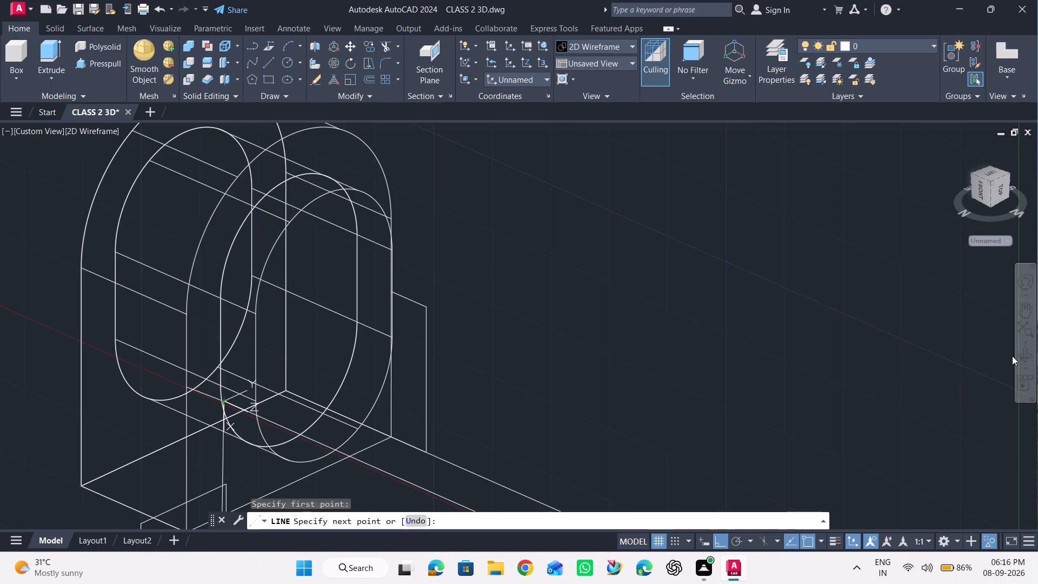
left_click(1026, 355)
left_click_drag(849, 370, 709, 369)
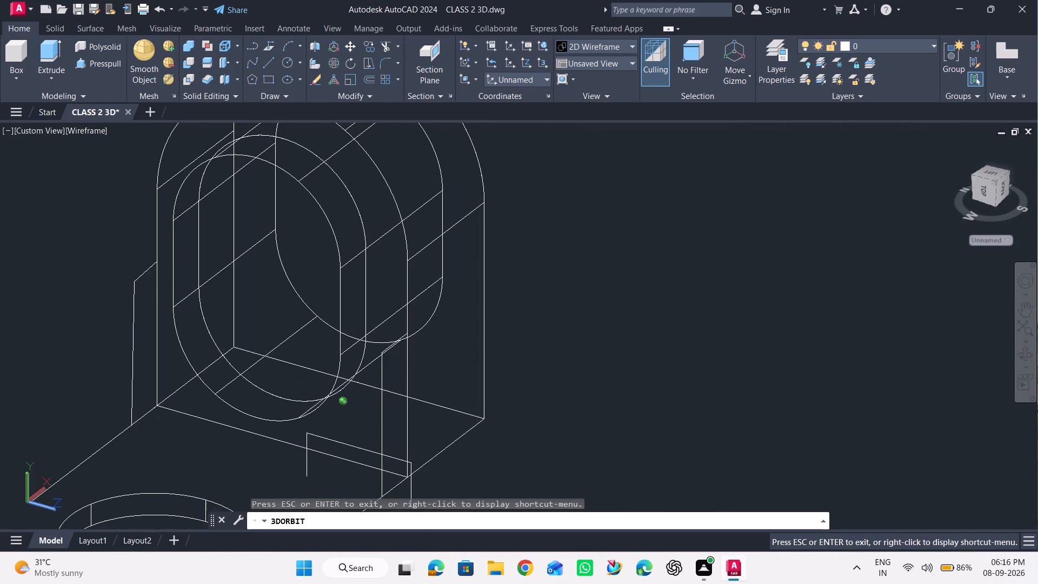
key("space")
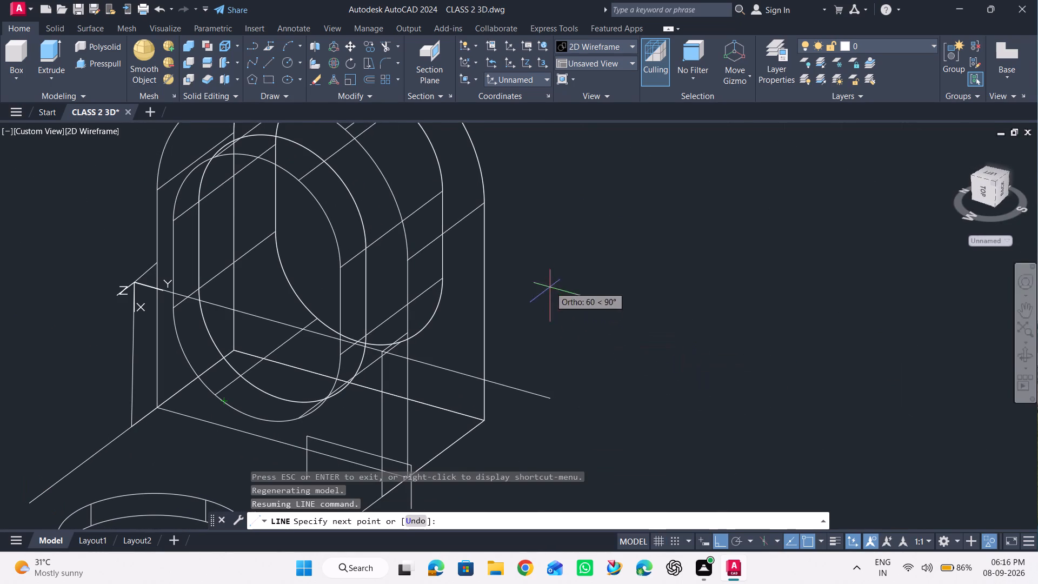
left_click(174, 295)
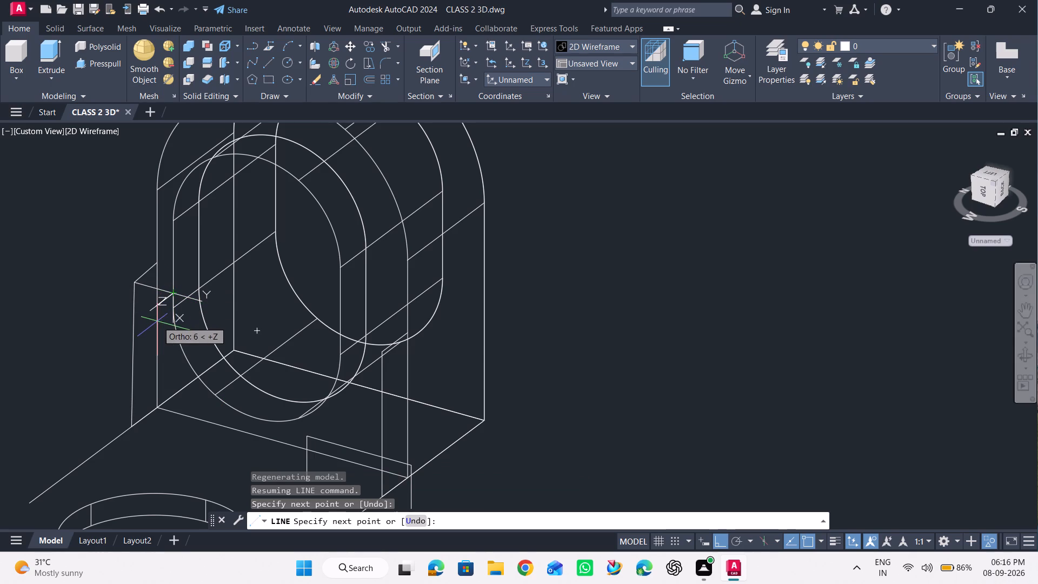
key("space")
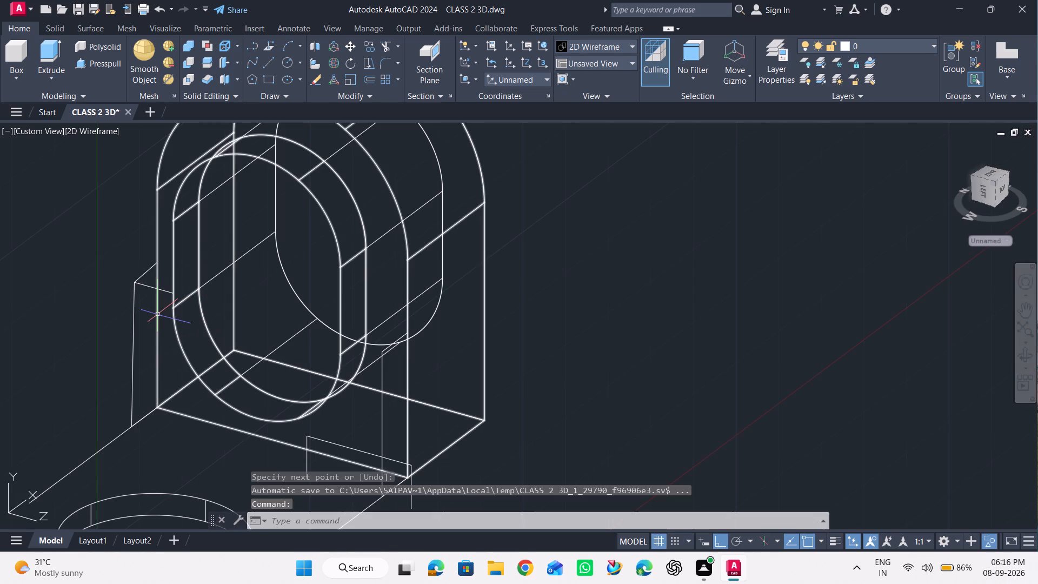
Draw a line from the near profile's outer top corner to the adjacent straight side of the extruded oval.
key("space")
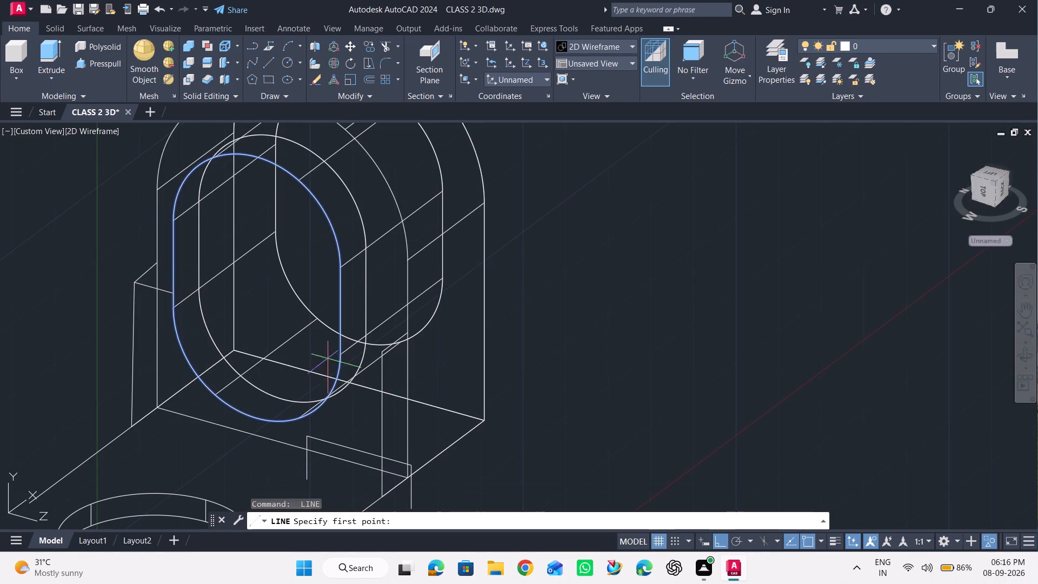
left_click(382, 353)
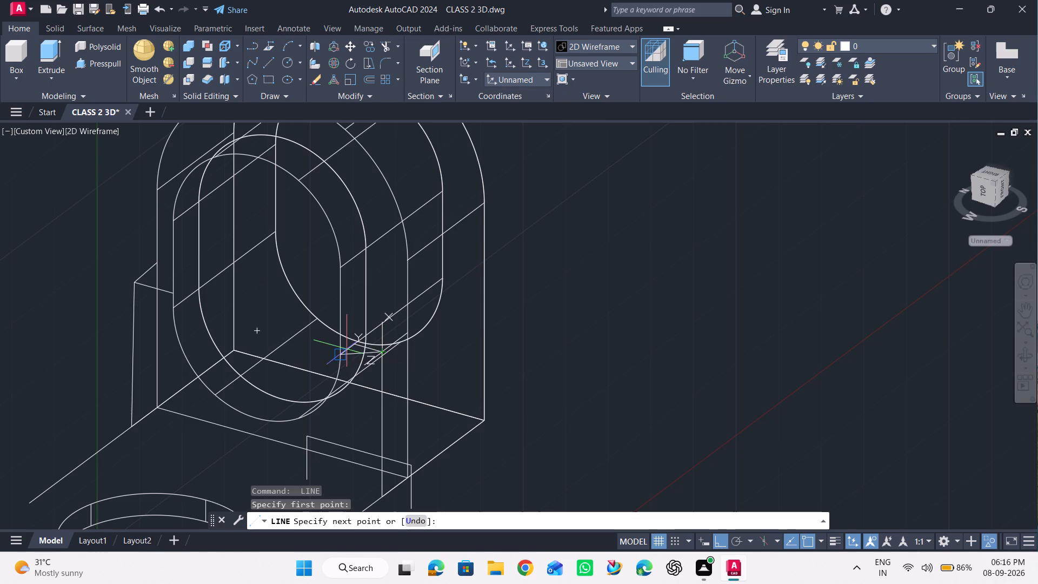
left_click(337, 343)
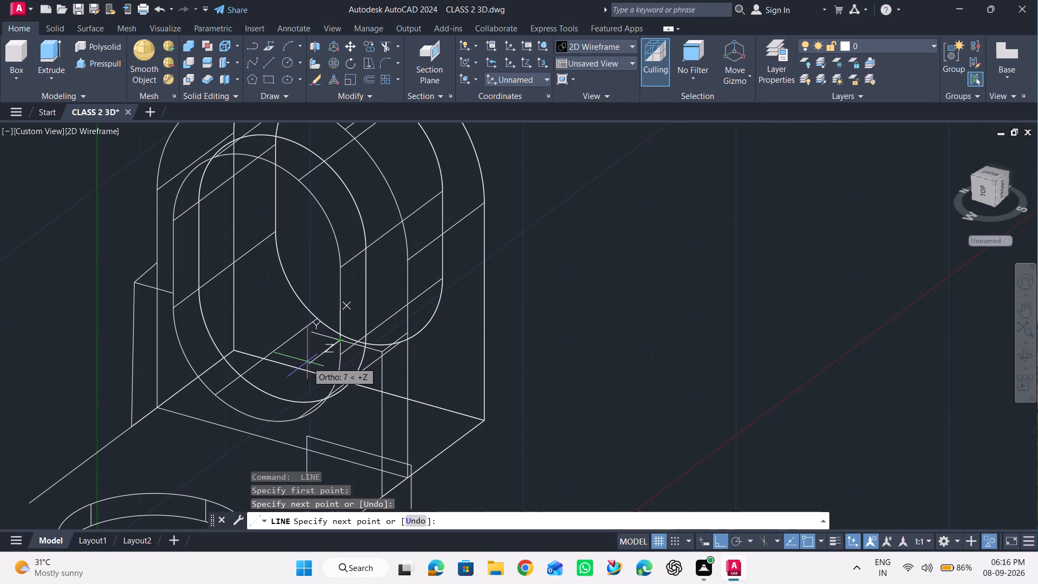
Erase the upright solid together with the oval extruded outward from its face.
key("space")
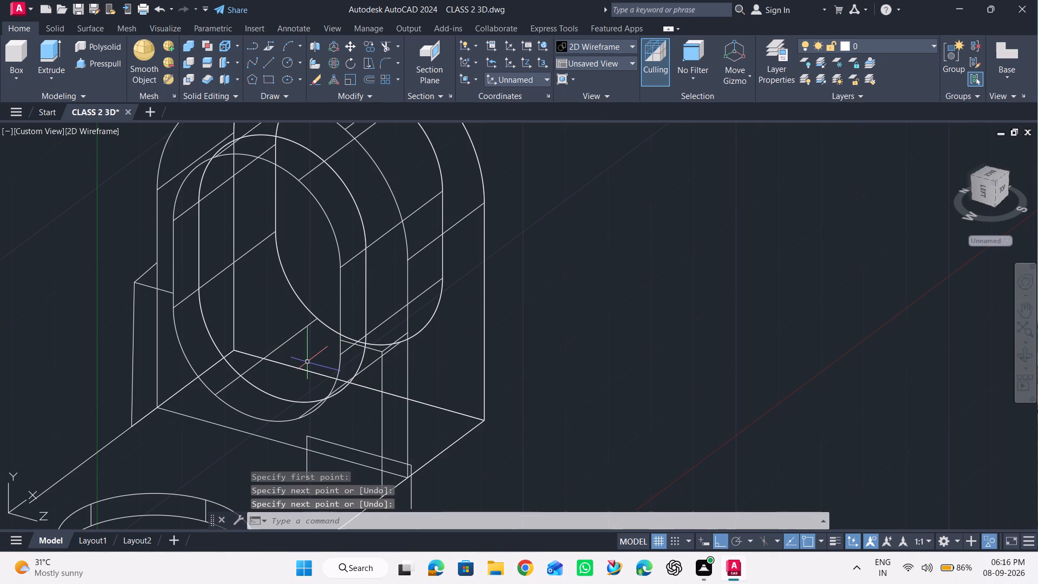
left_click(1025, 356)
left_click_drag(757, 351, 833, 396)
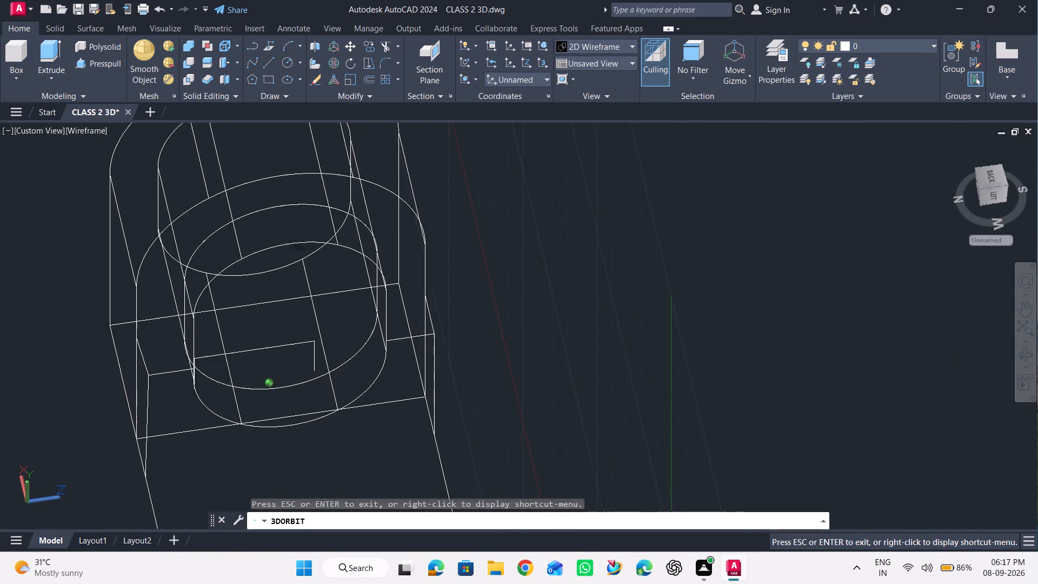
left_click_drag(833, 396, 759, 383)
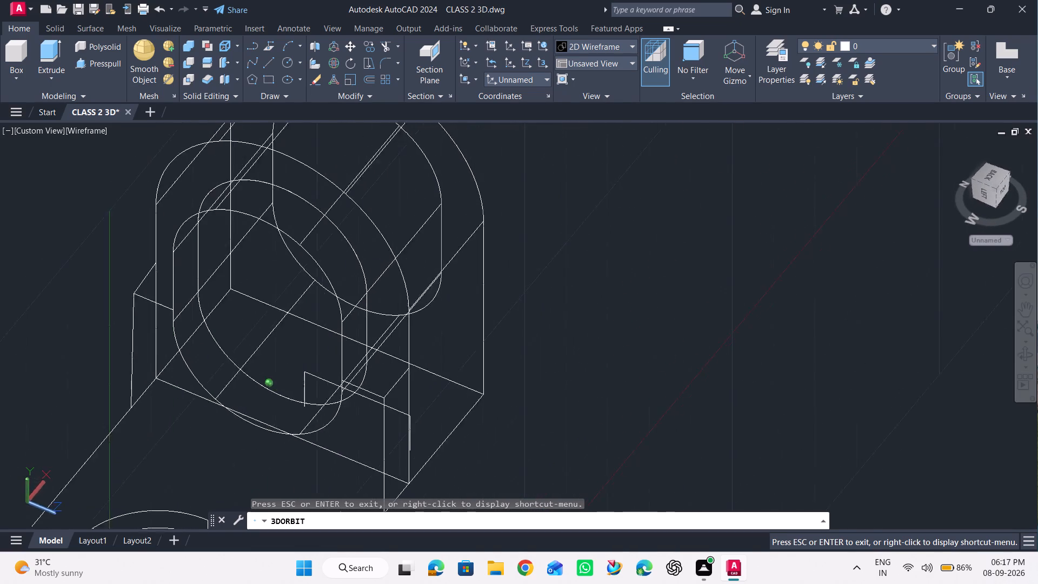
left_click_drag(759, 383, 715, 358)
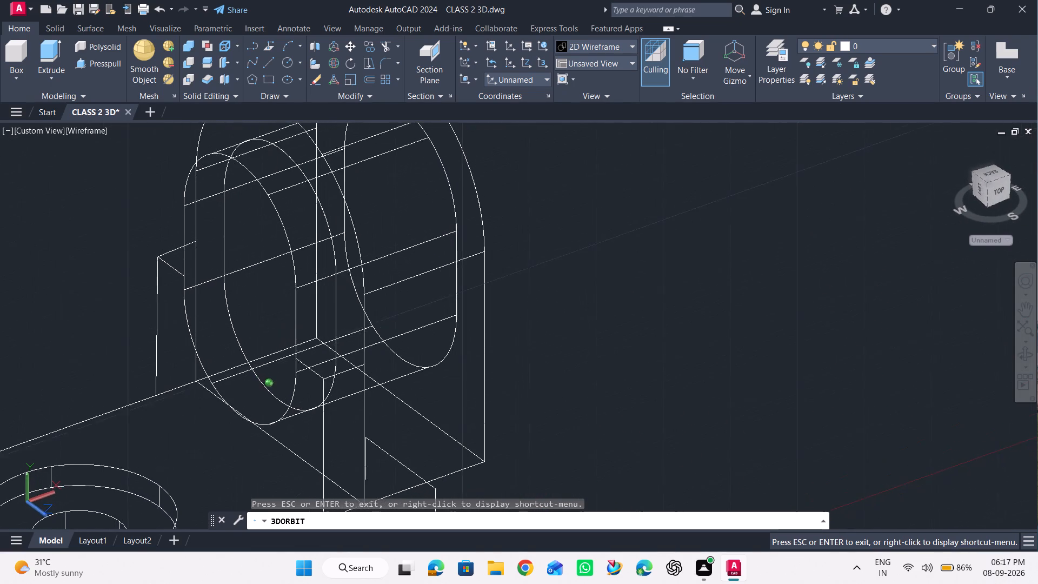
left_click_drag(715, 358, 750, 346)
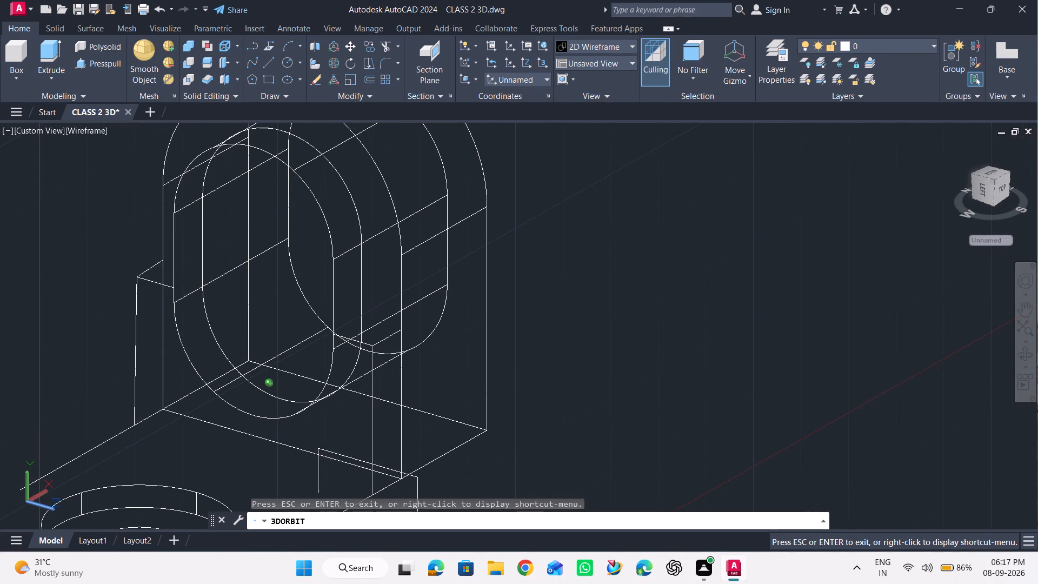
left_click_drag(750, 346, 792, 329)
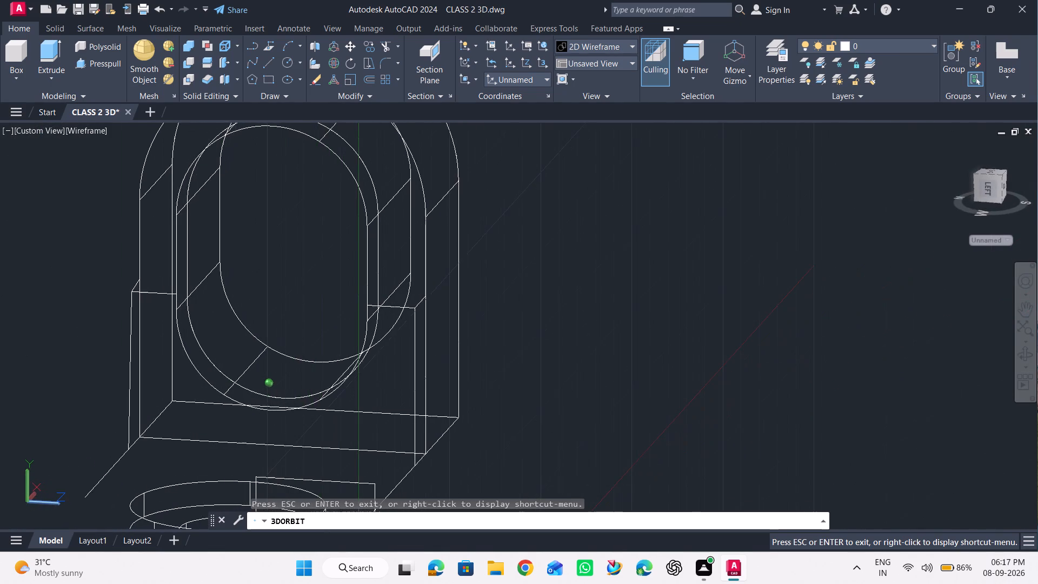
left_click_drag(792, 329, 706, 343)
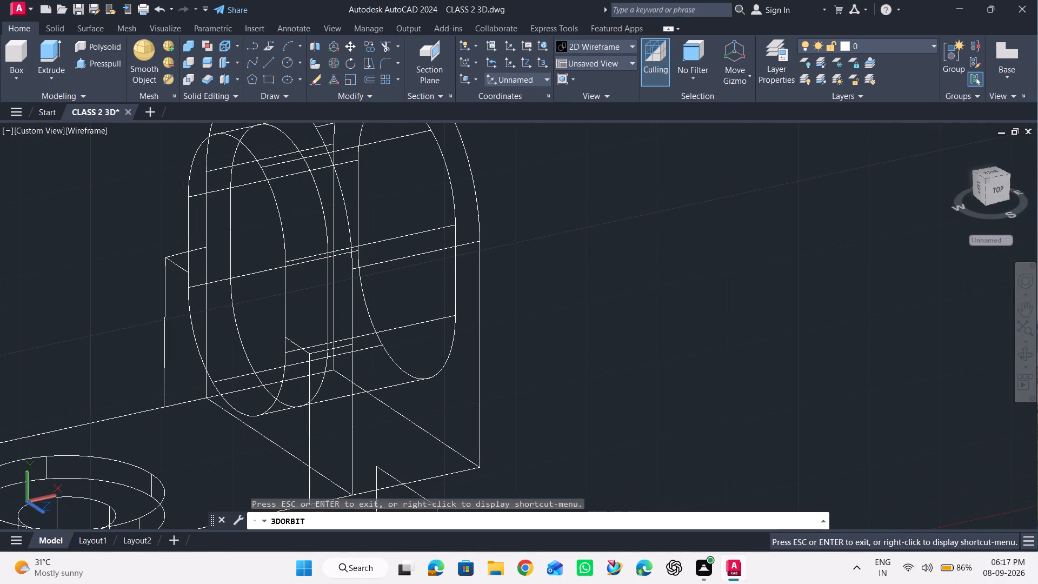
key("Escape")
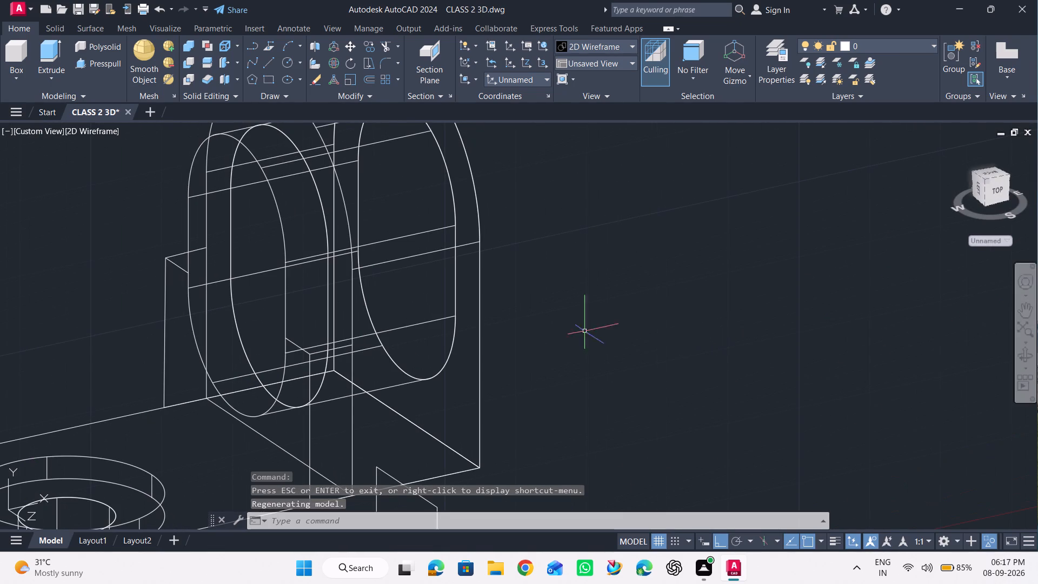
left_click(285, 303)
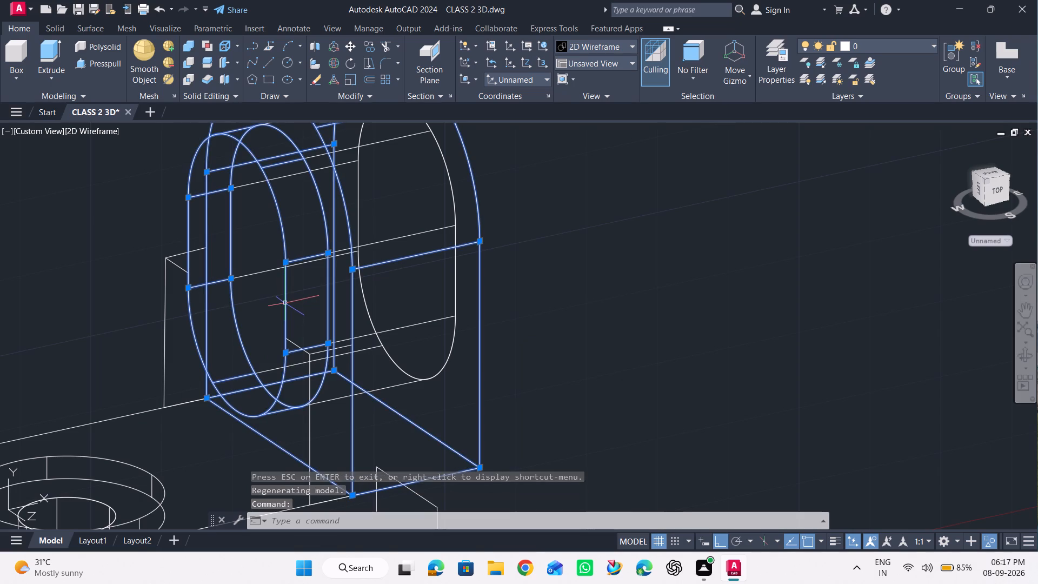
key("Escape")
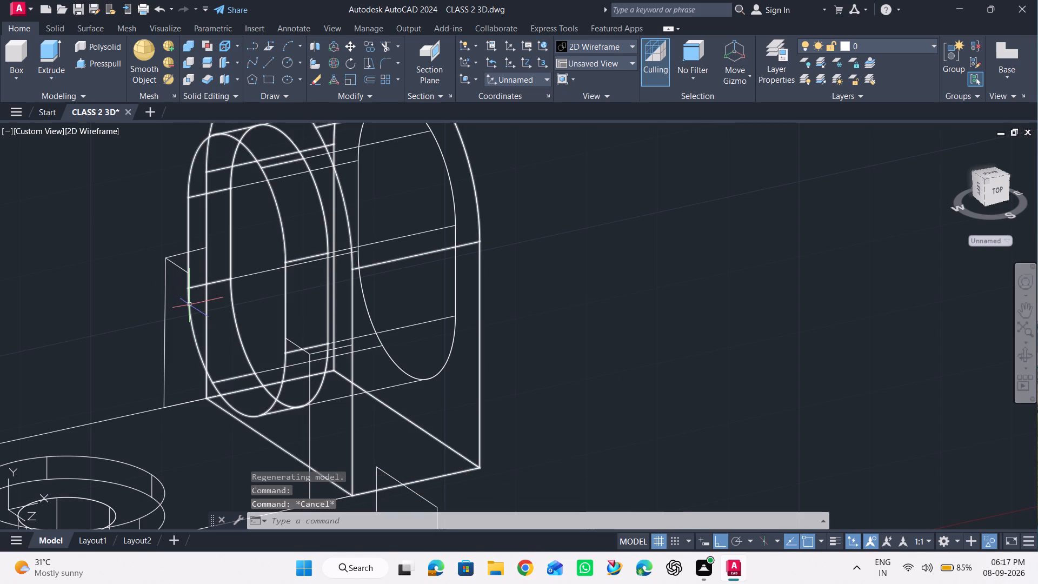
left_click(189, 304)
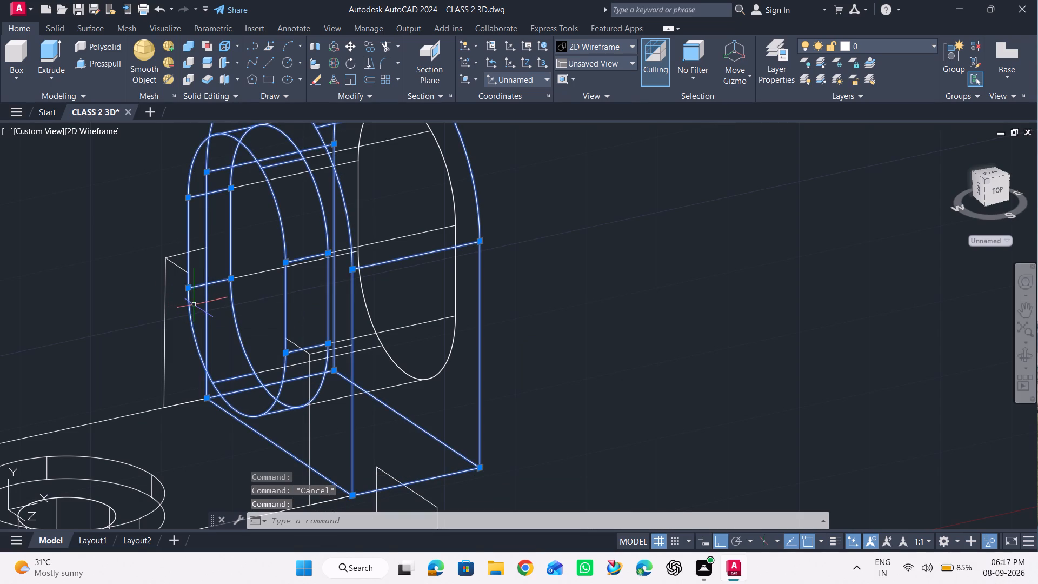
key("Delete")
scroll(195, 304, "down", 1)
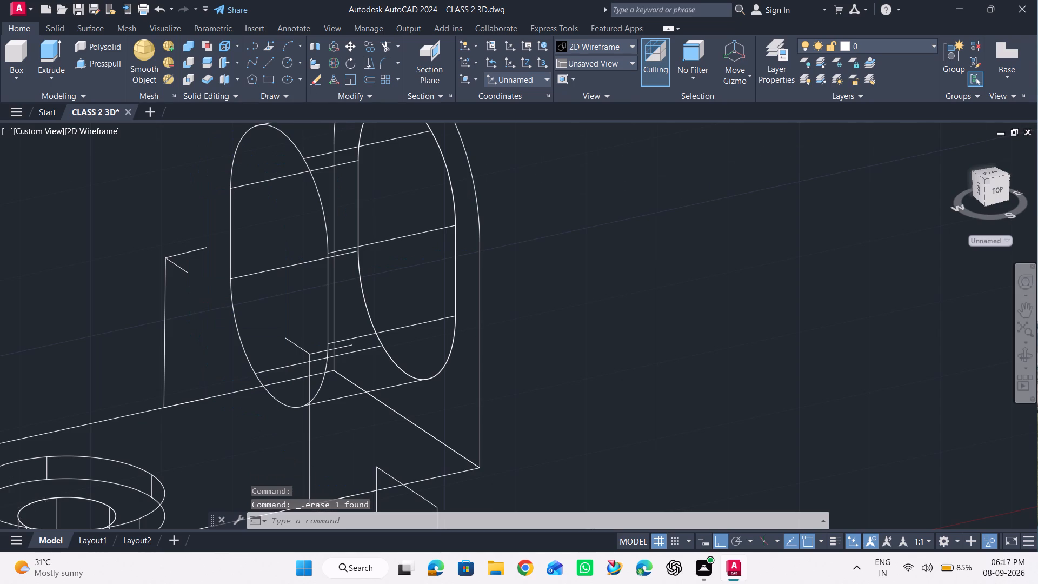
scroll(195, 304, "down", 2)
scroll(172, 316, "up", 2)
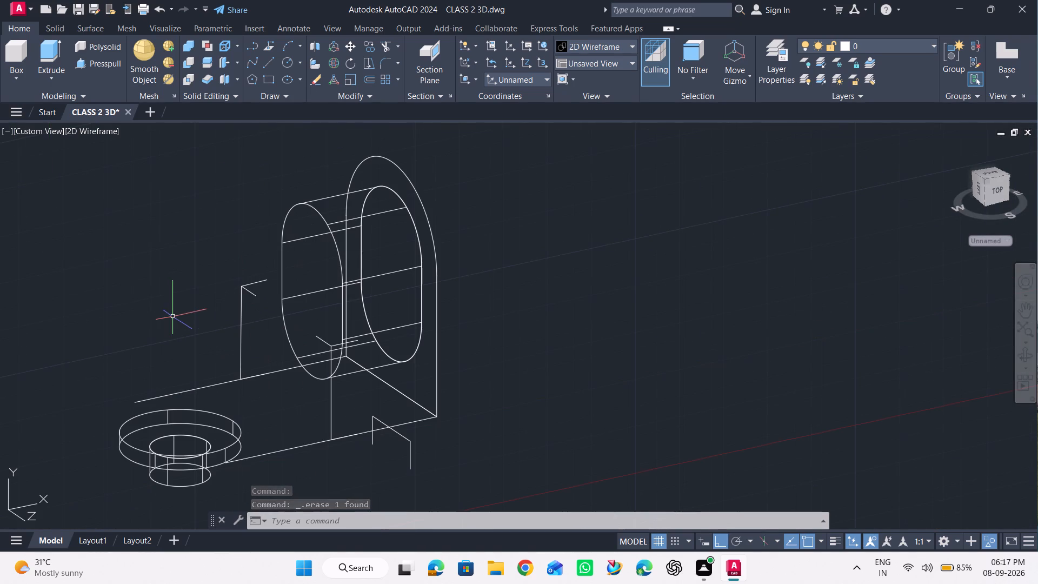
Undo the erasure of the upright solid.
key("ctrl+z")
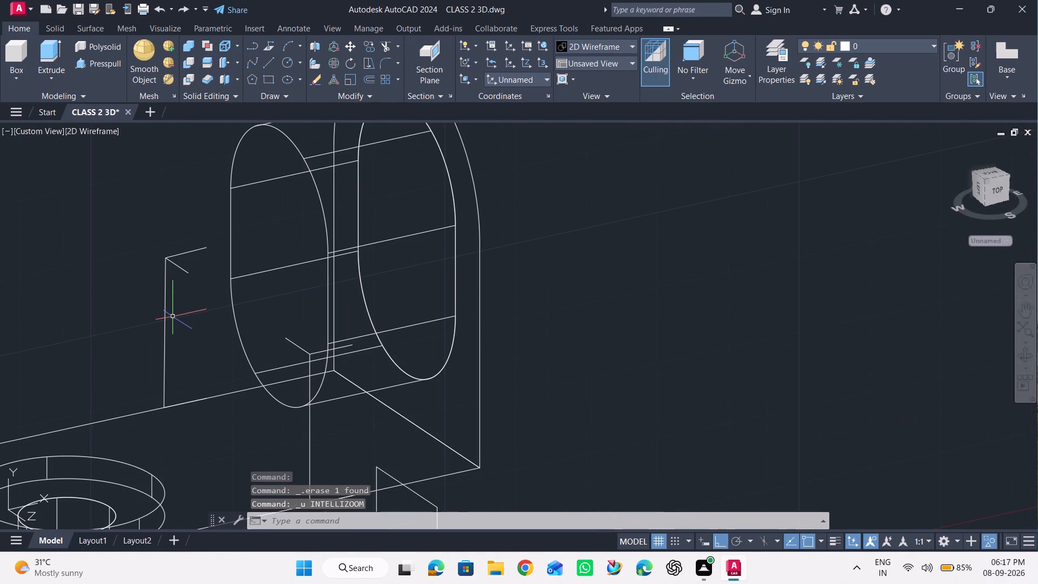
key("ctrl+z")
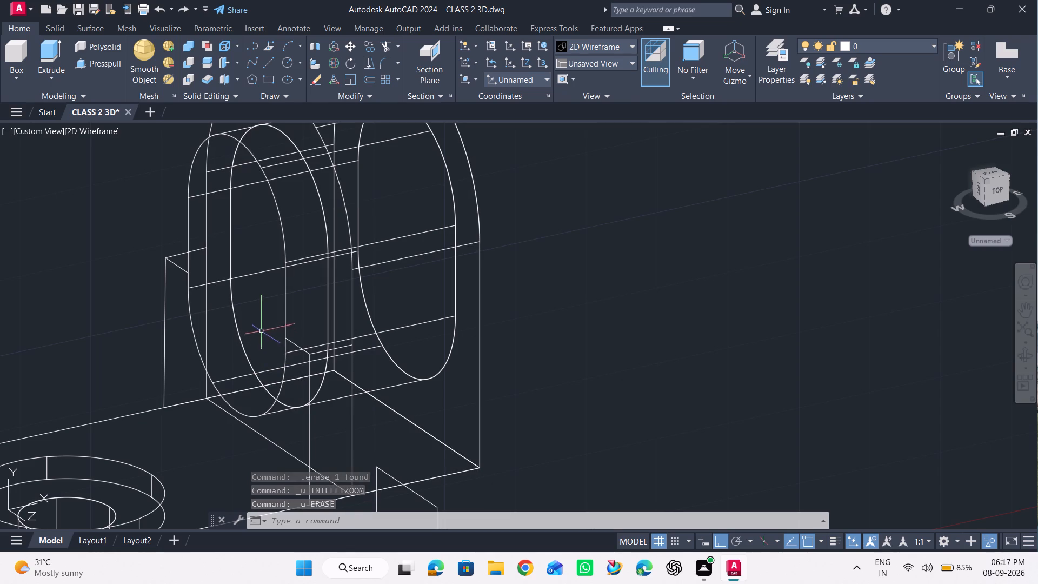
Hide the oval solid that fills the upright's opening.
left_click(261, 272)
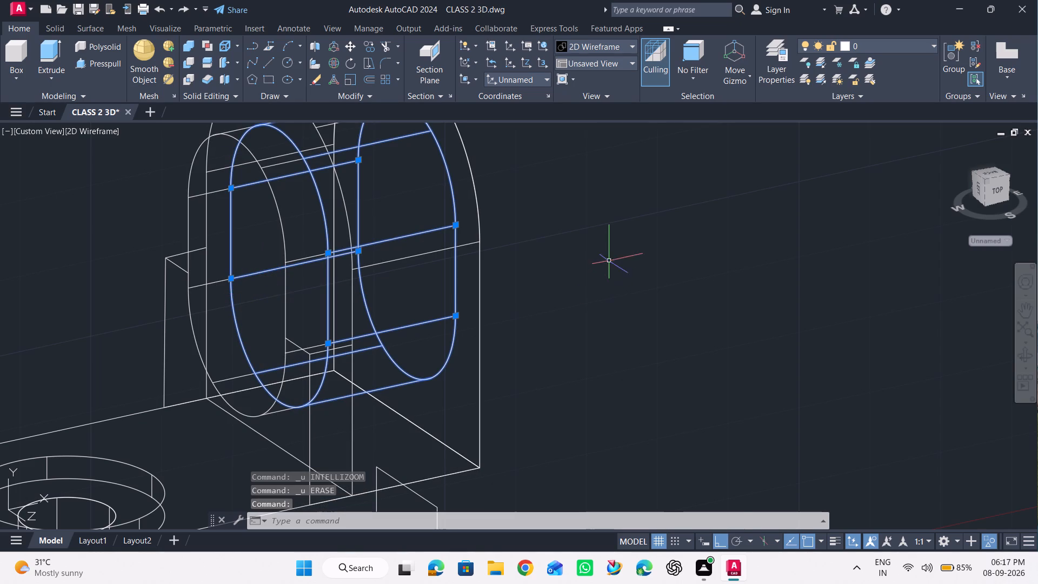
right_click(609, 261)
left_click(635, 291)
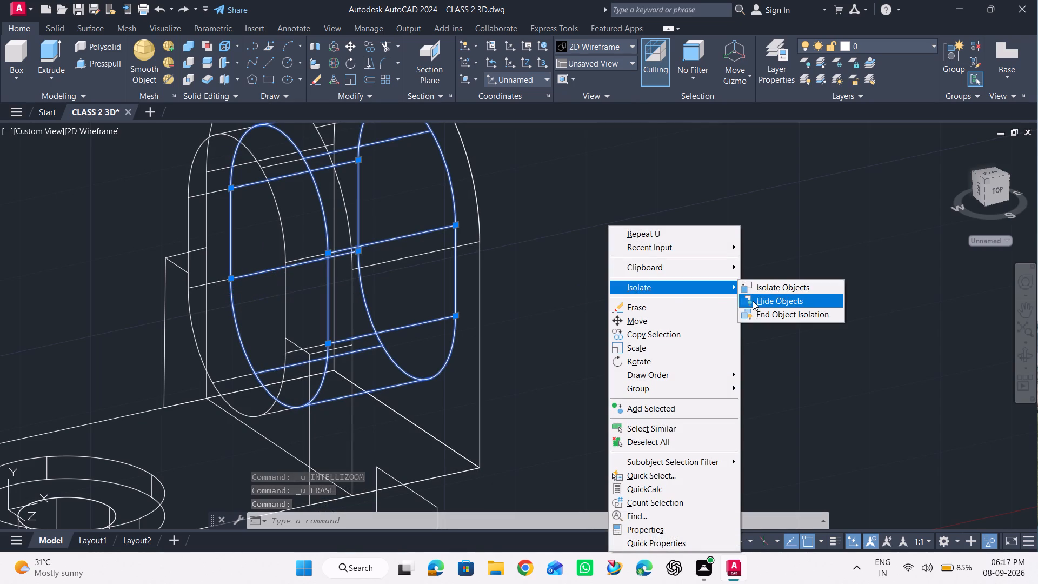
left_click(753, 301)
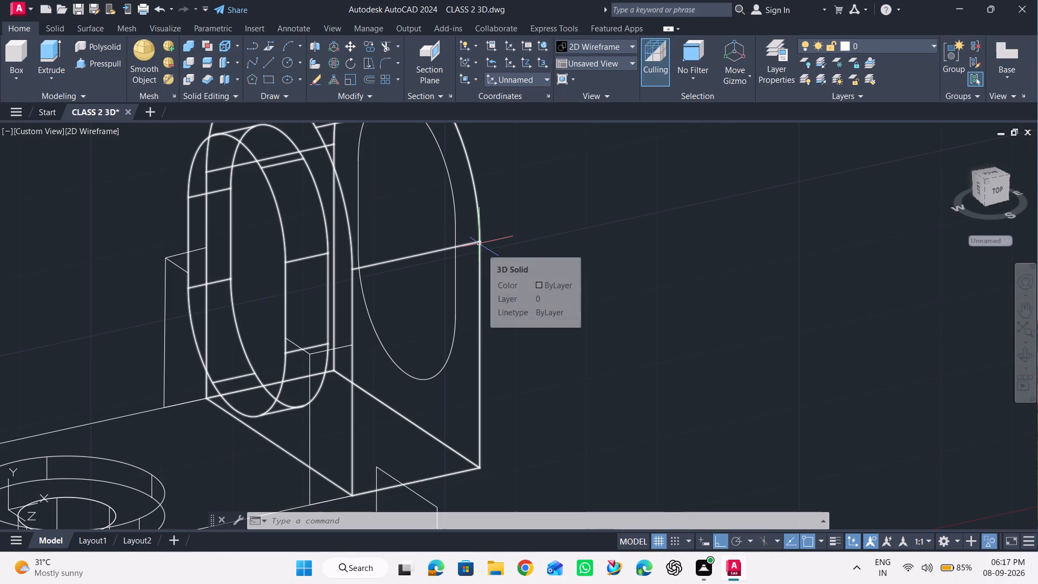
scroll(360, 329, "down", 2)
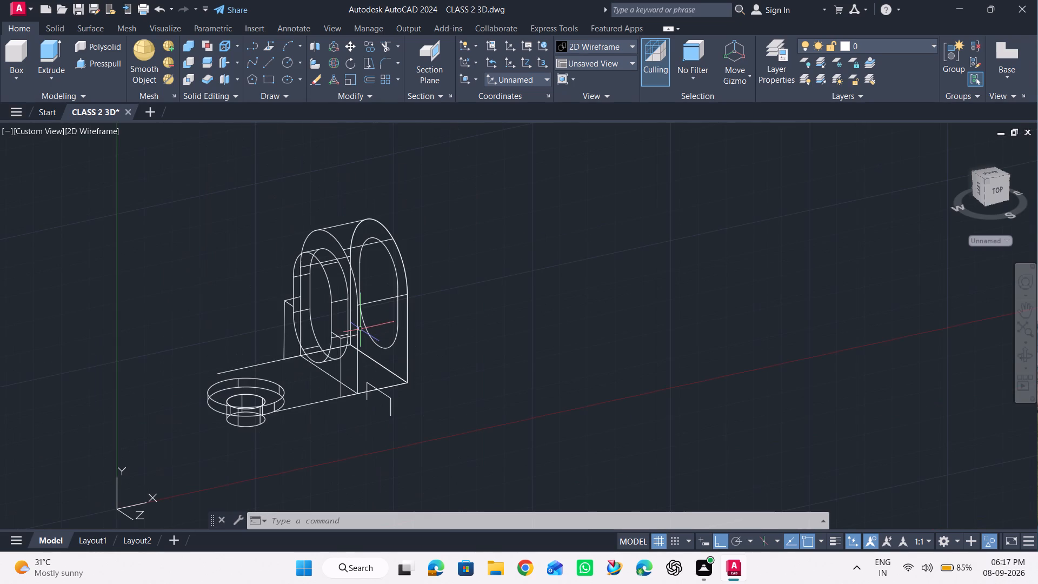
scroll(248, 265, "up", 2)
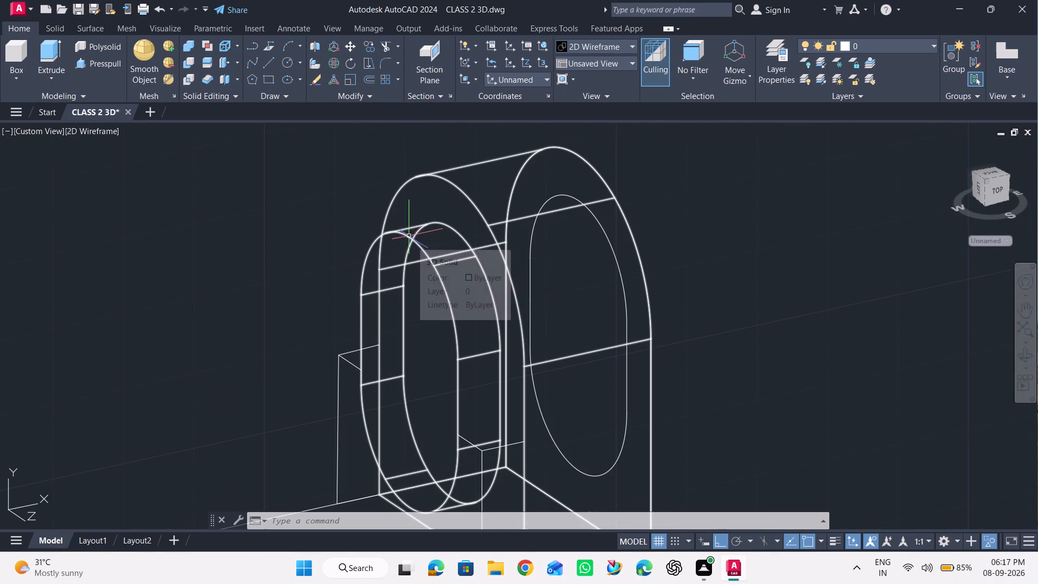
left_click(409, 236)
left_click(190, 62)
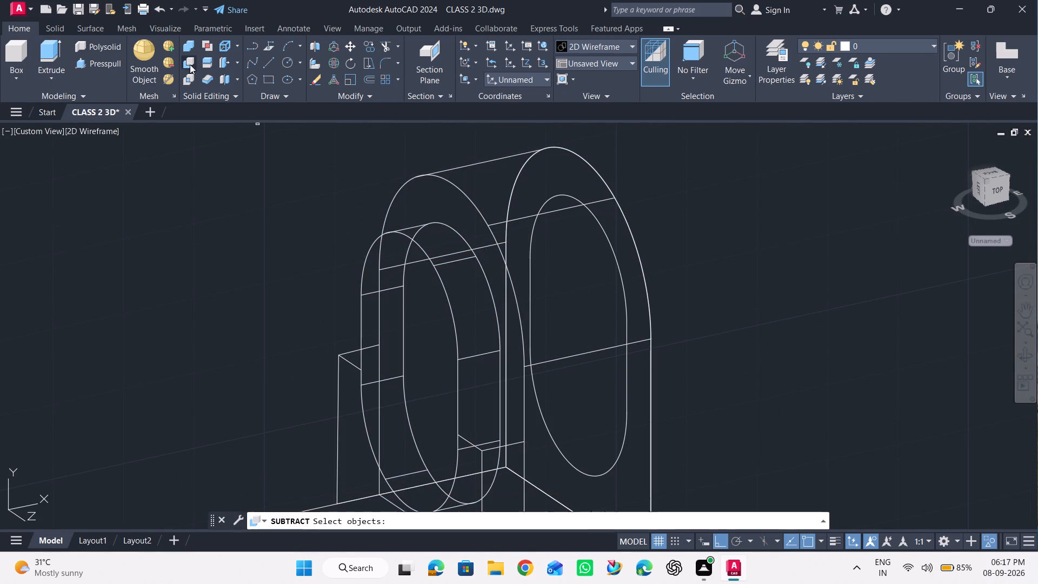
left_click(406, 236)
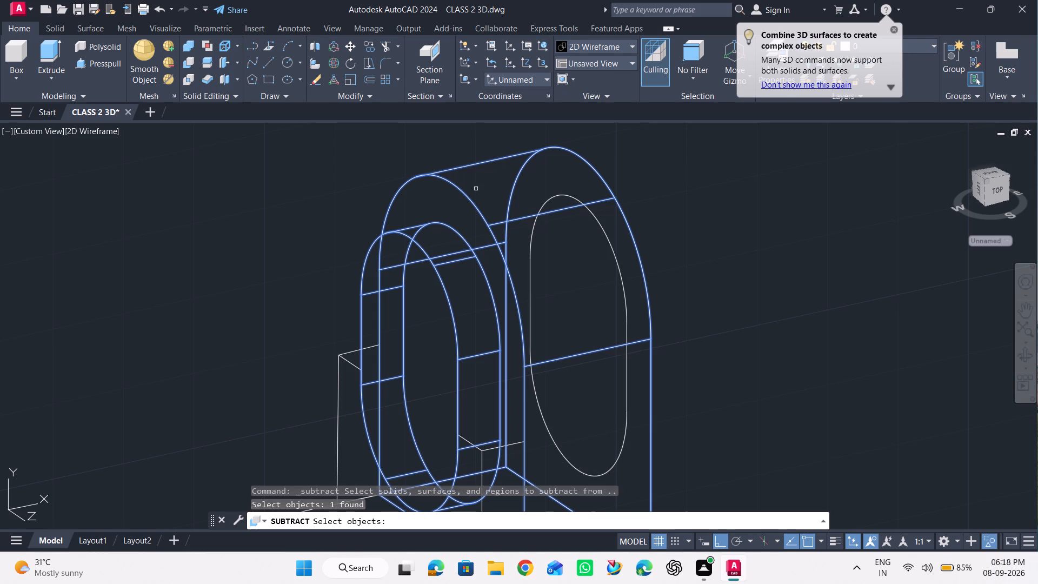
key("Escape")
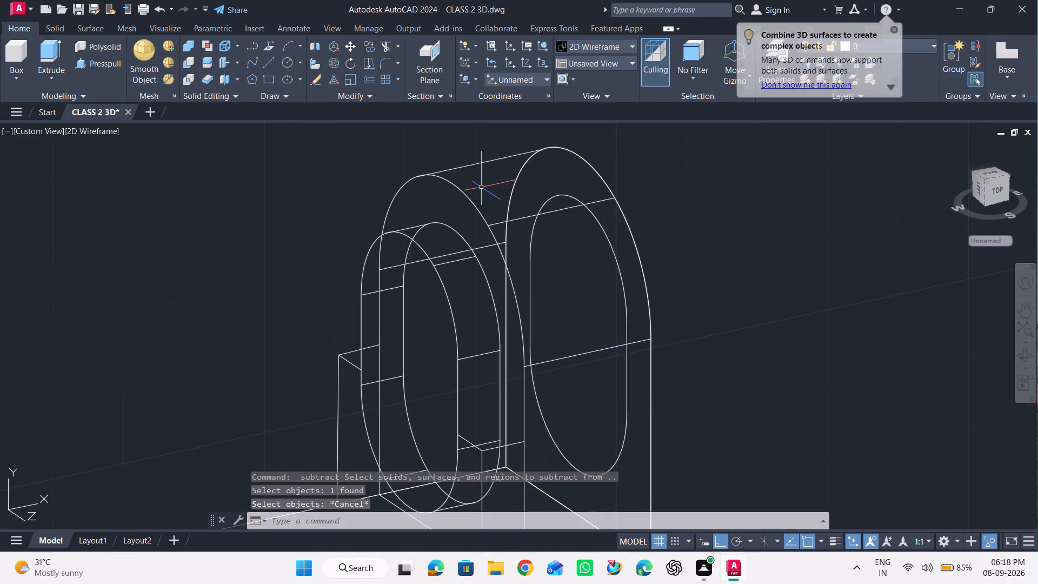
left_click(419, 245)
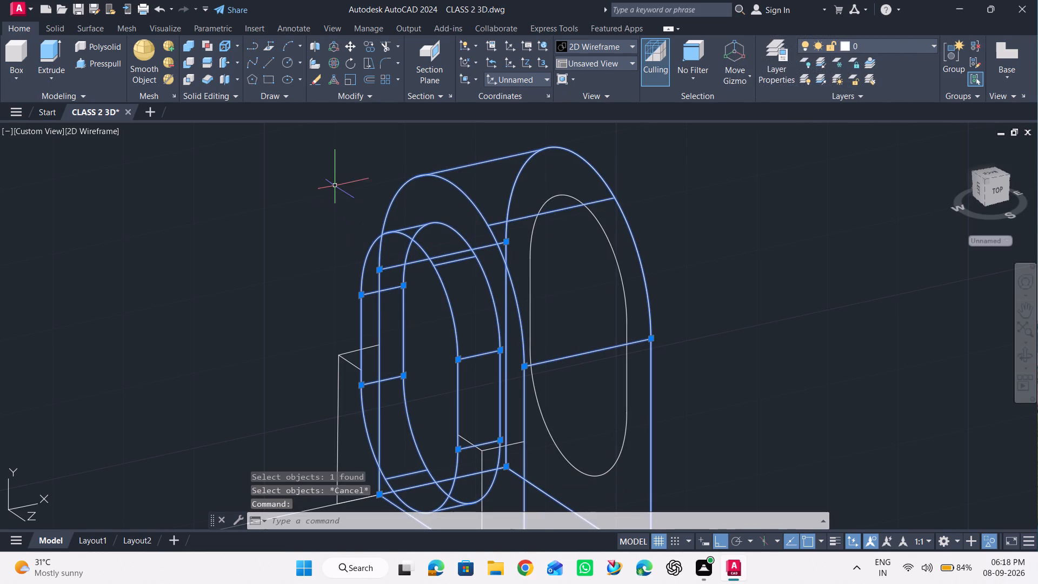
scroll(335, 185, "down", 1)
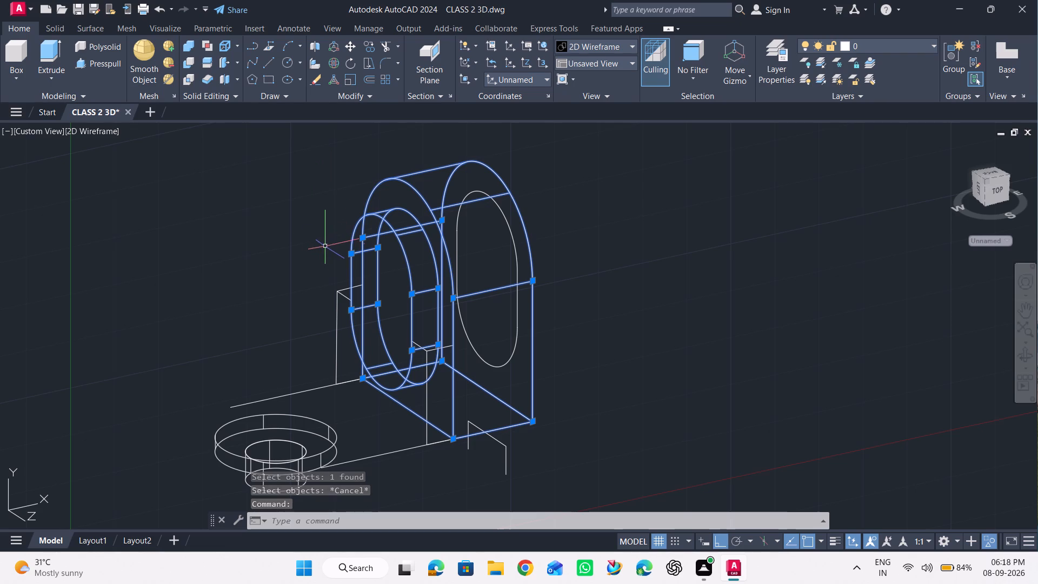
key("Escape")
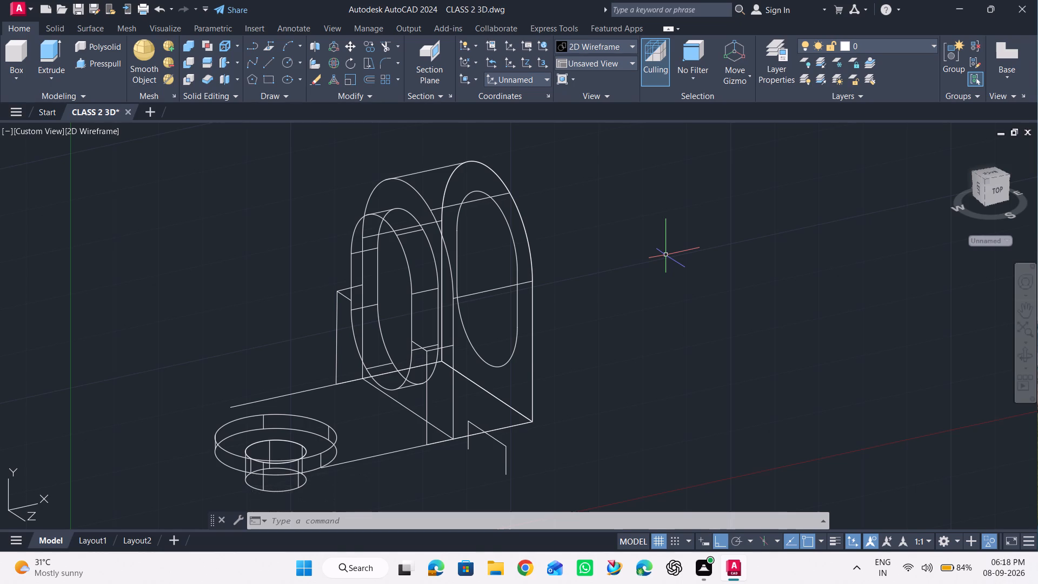
Undo back through the hidden oval solid, the two lines joining the side profiles to the oval, and the oval's outward press/pull.
key("ctrl+z")
key("ctrl+z")
key("ctrl+z")
key("ctrl+z")
key("ctrl+z")
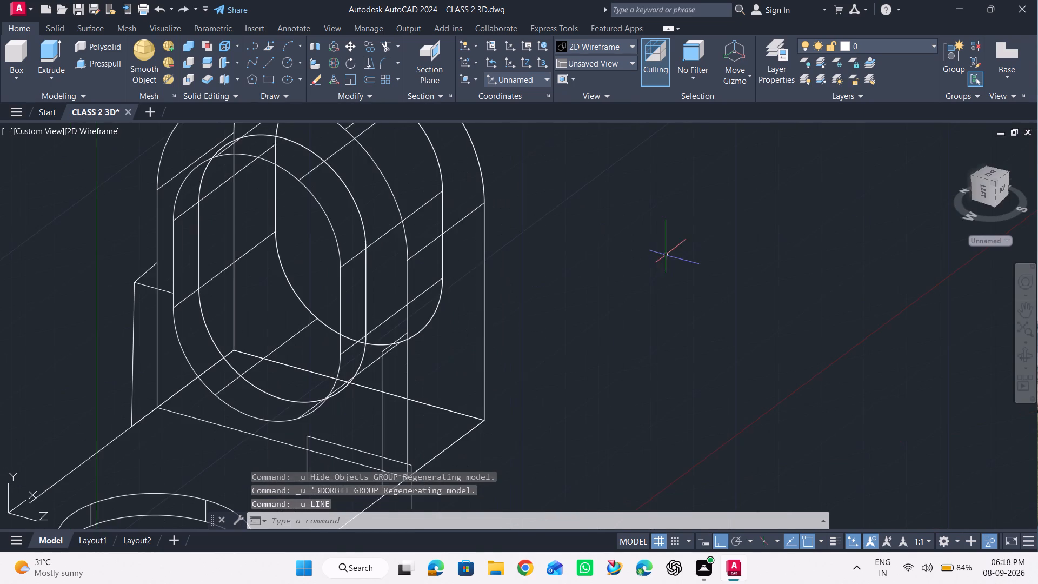
key("ctrl+z")
key("ctrl+z")
key("ctrl+z")
key("ctrl+z")
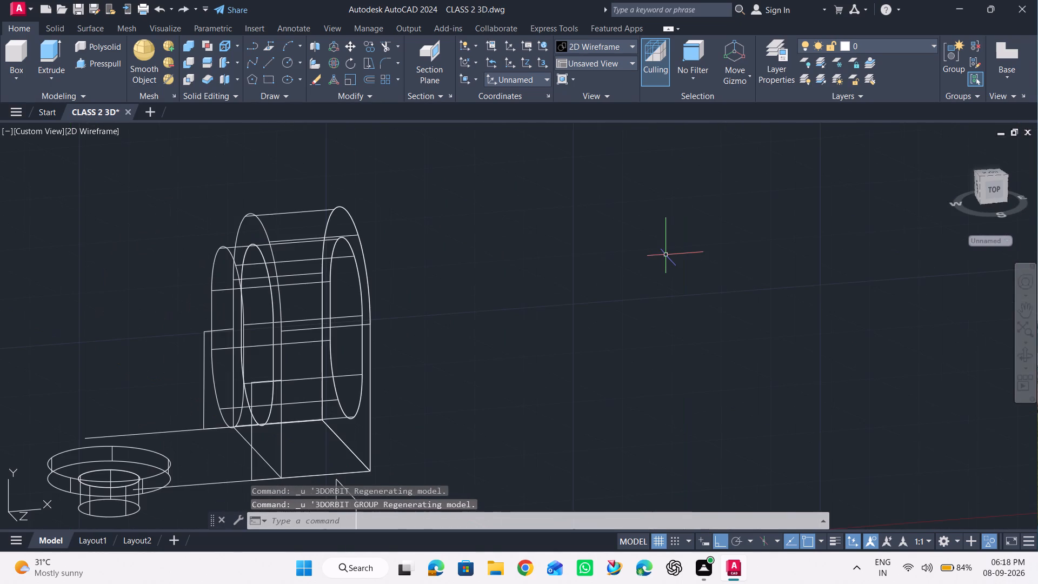
key("ctrl+z")
key("ctrl+z")
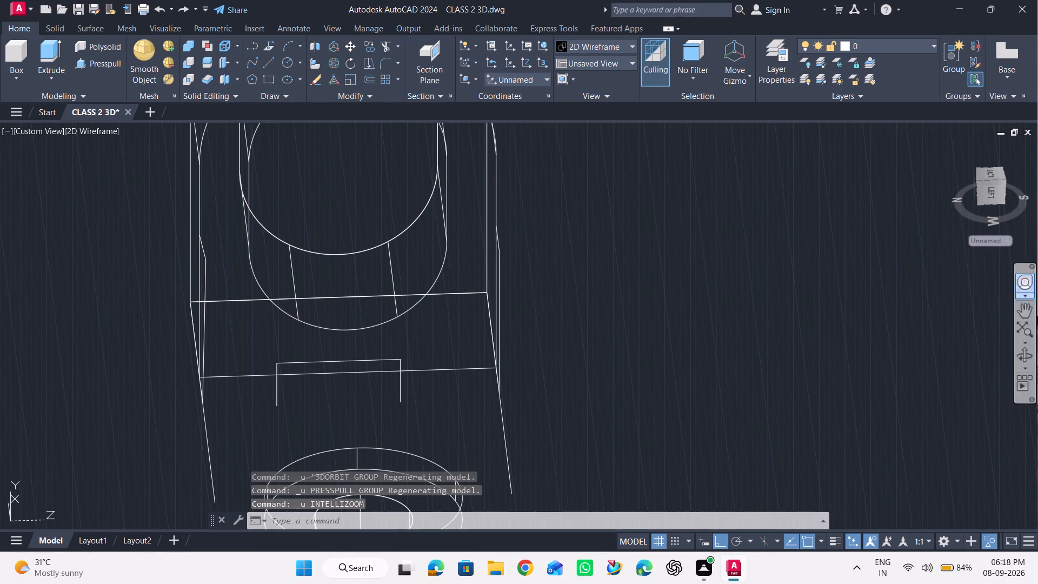
Examine the upright, its oval opening, the side profiles and the counterbored base from several angles.
left_click(1028, 360)
left_click_drag(834, 310, 682, 311)
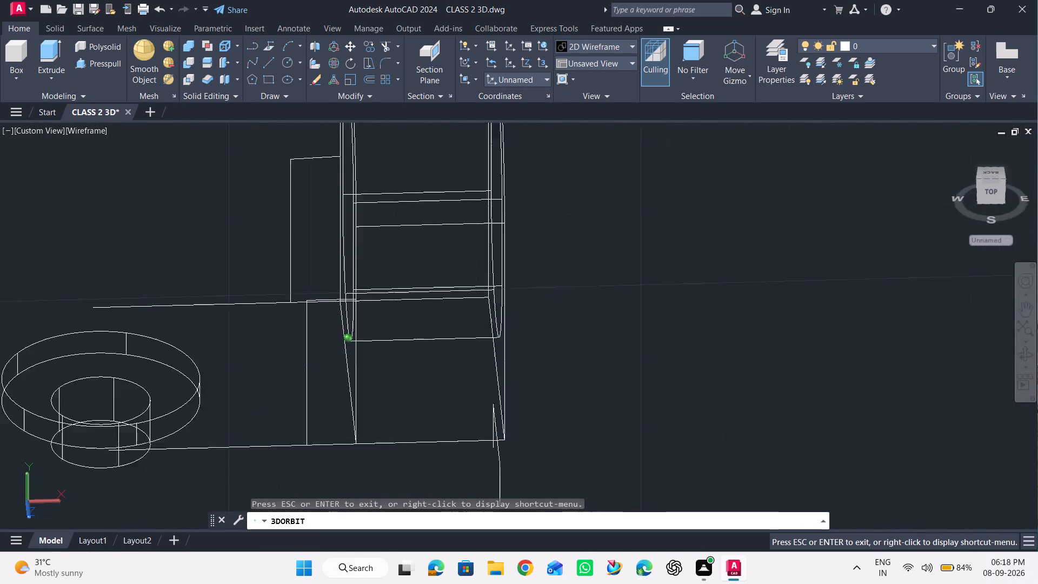
left_click_drag(682, 311, 687, 308)
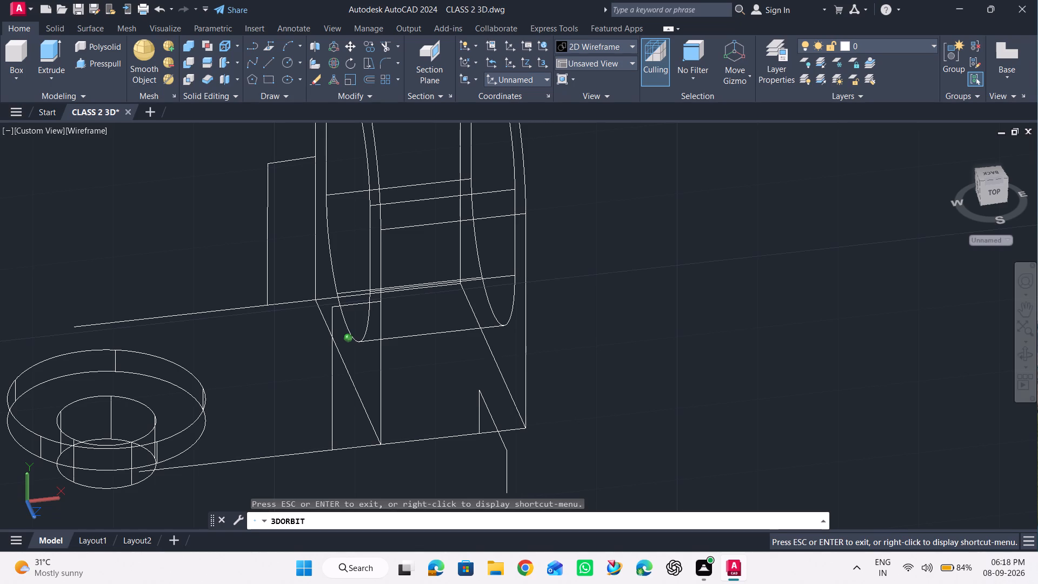
left_click_drag(596, 270, 646, 270)
left_click_drag(577, 274, 584, 271)
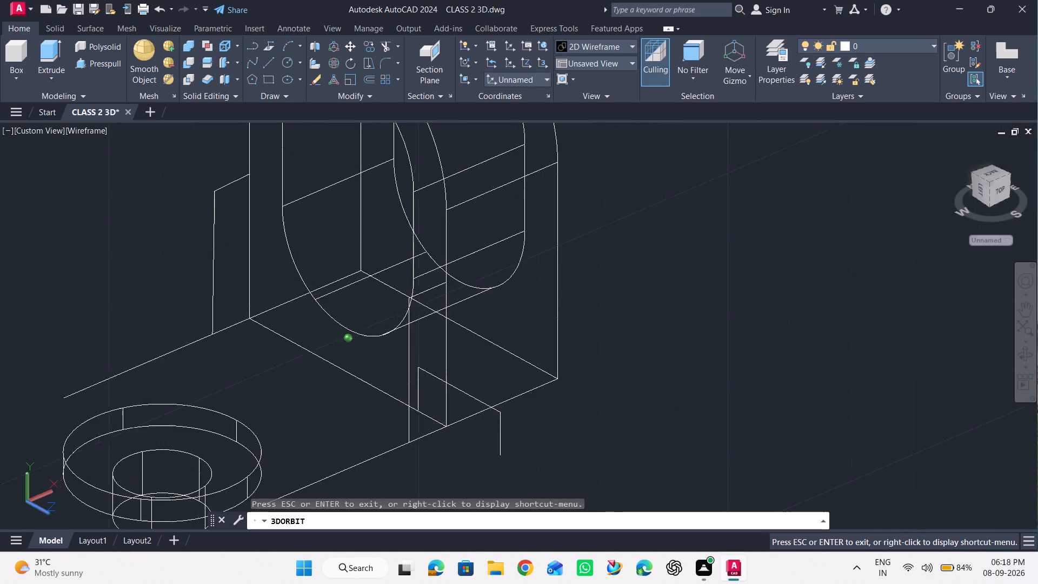
left_click_drag(584, 271, 616, 261)
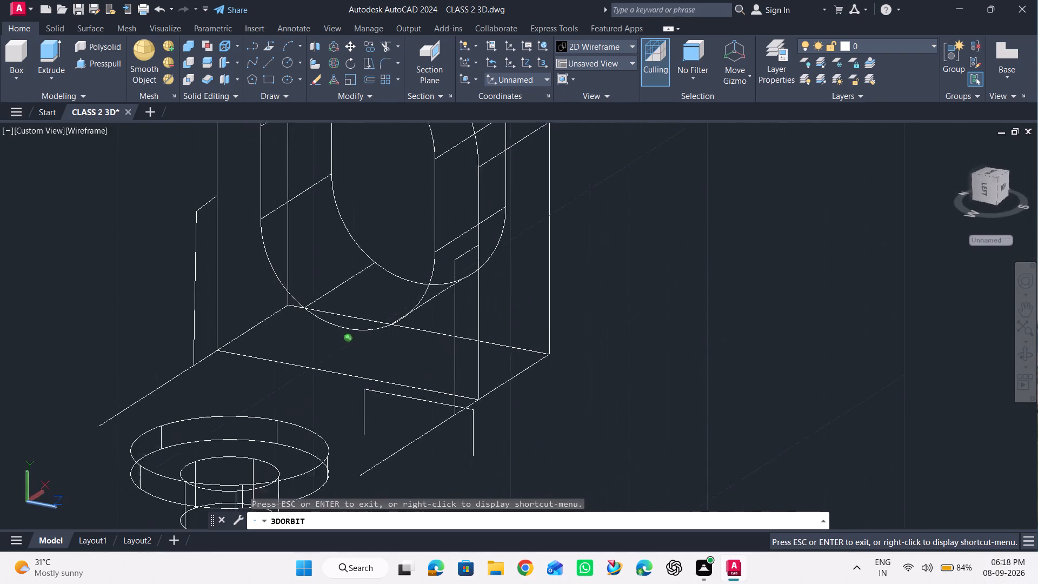
left_click_drag(616, 261, 630, 298)
scroll(603, 310, "down", 6)
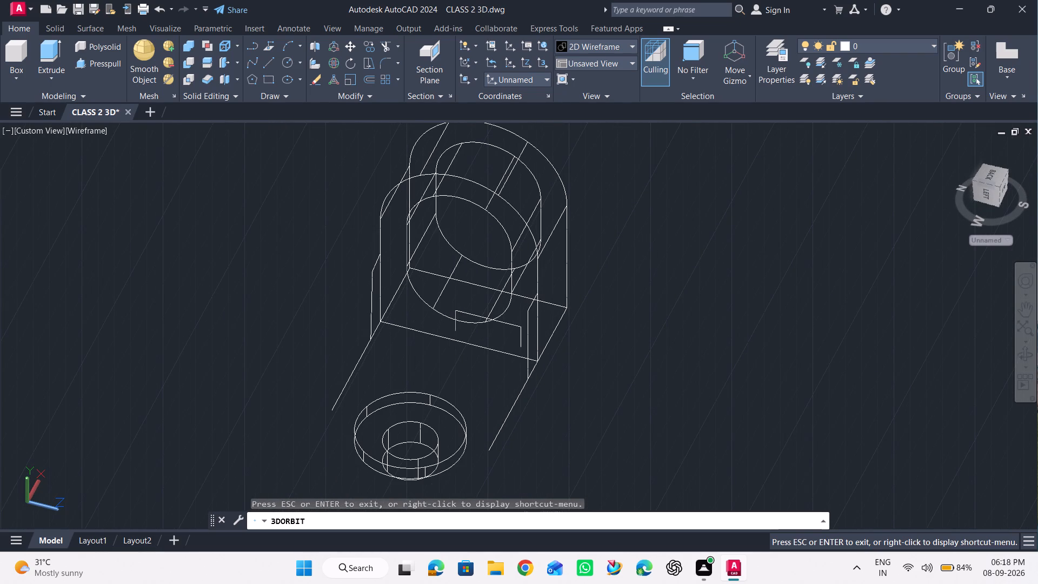
key("Escape")
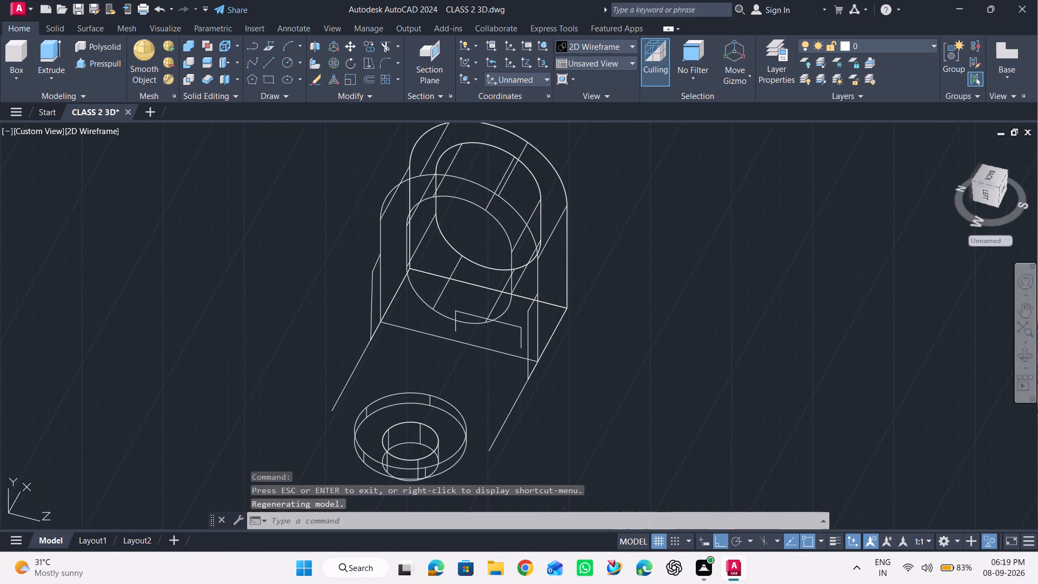
End the object isolation to bring the hidden bracket base back into view.
right_click(657, 335)
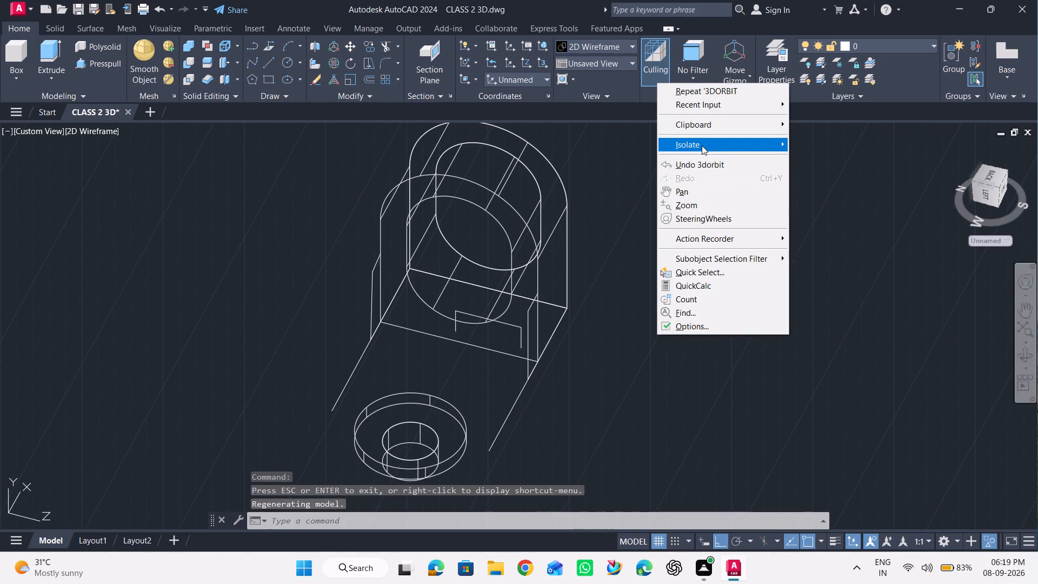
left_click(702, 145)
left_click(806, 170)
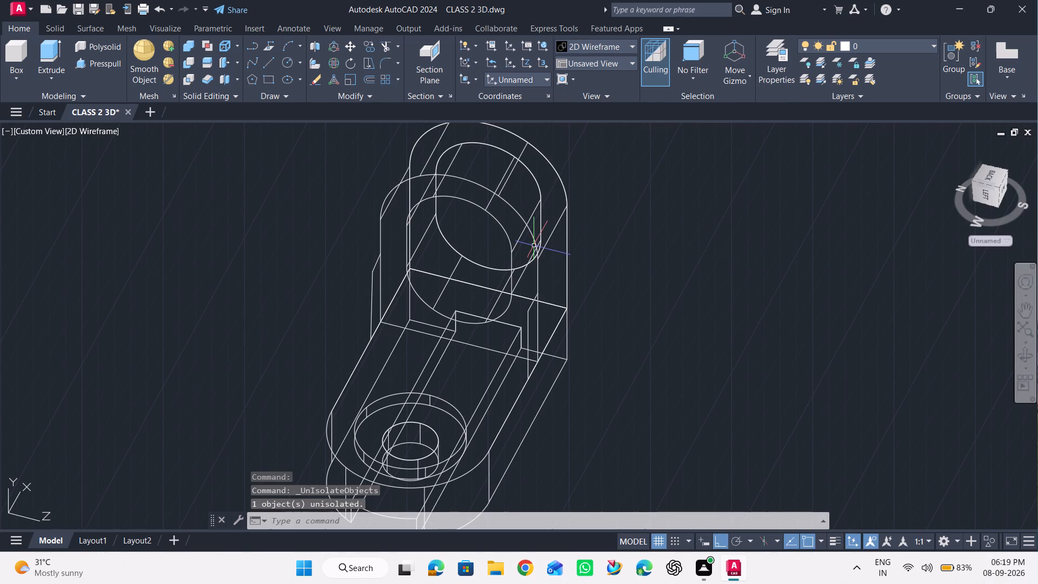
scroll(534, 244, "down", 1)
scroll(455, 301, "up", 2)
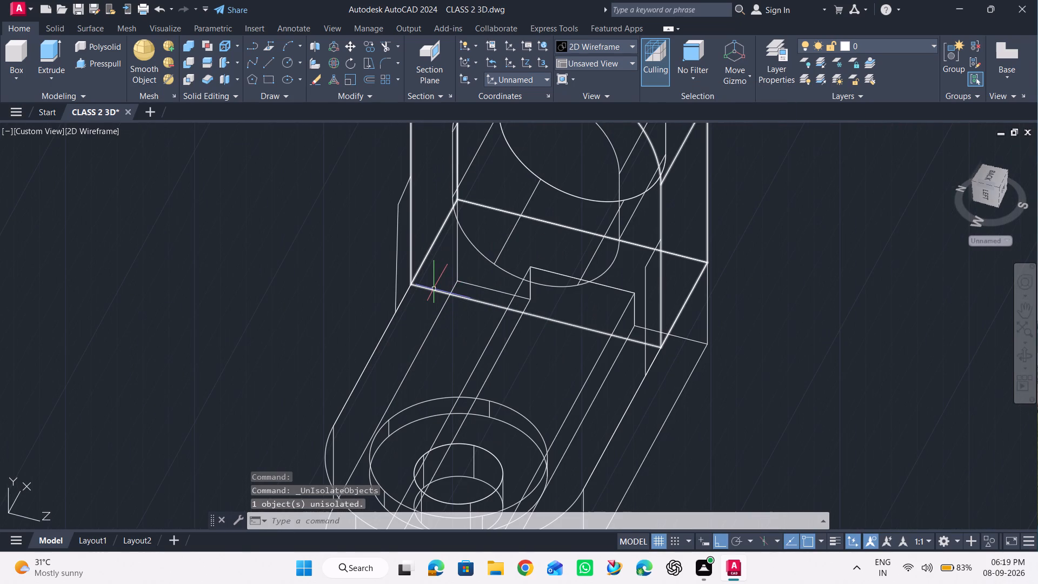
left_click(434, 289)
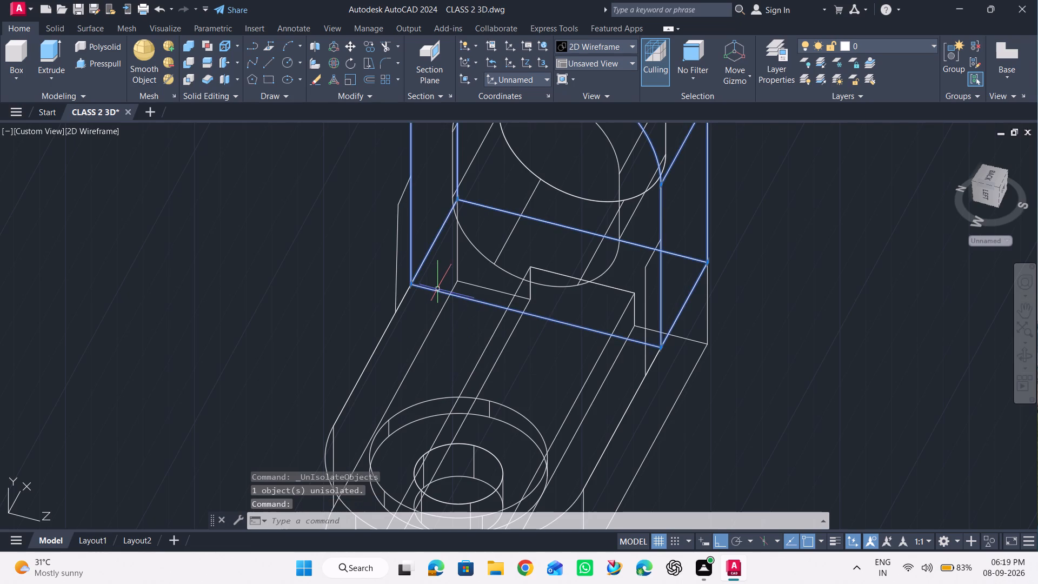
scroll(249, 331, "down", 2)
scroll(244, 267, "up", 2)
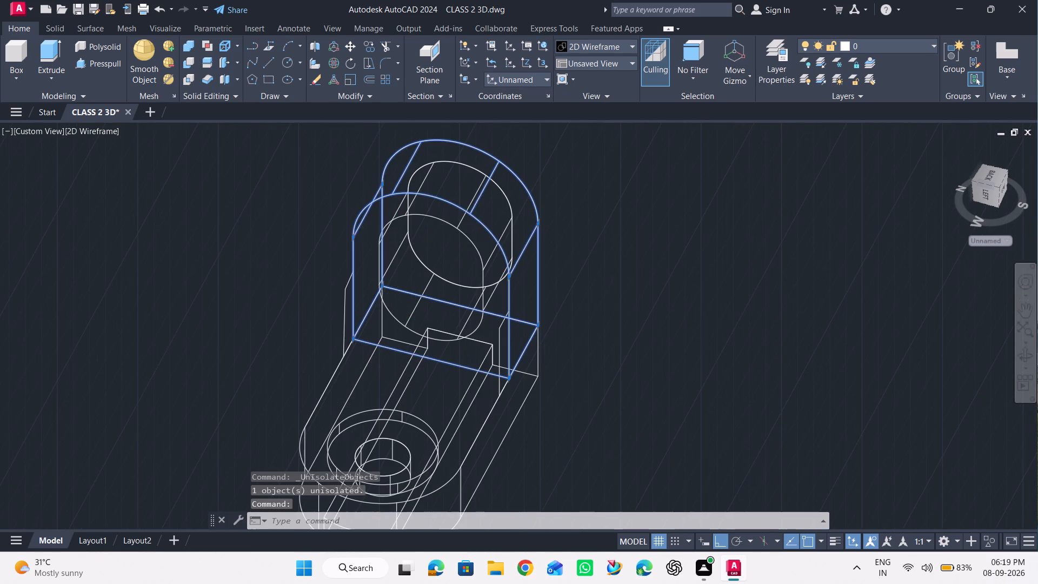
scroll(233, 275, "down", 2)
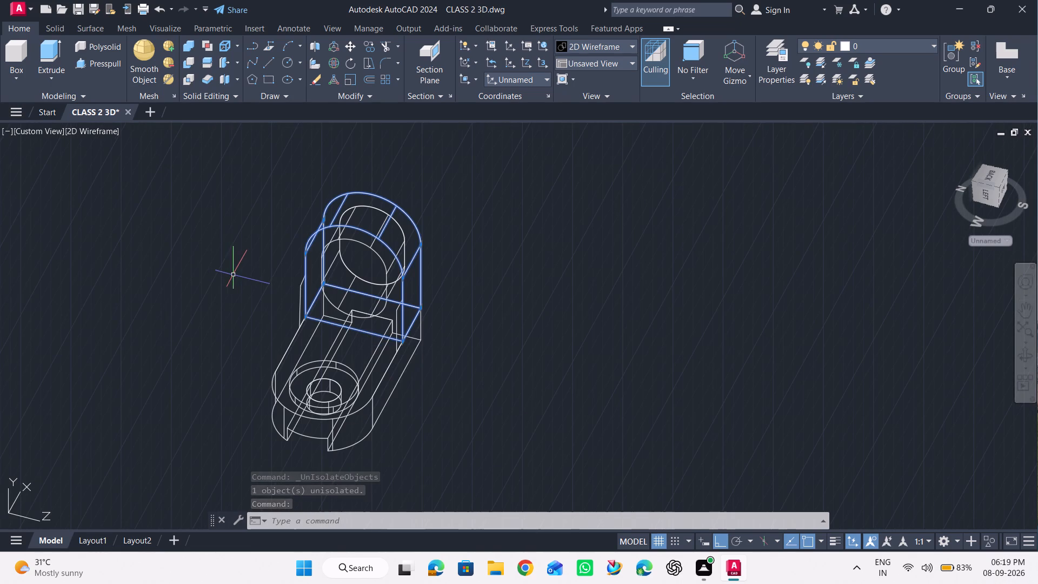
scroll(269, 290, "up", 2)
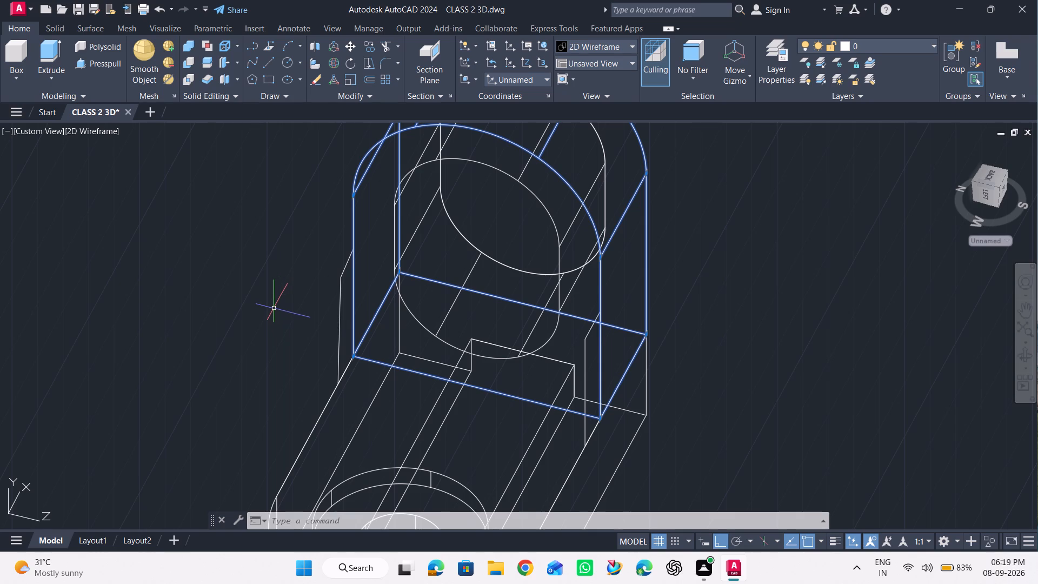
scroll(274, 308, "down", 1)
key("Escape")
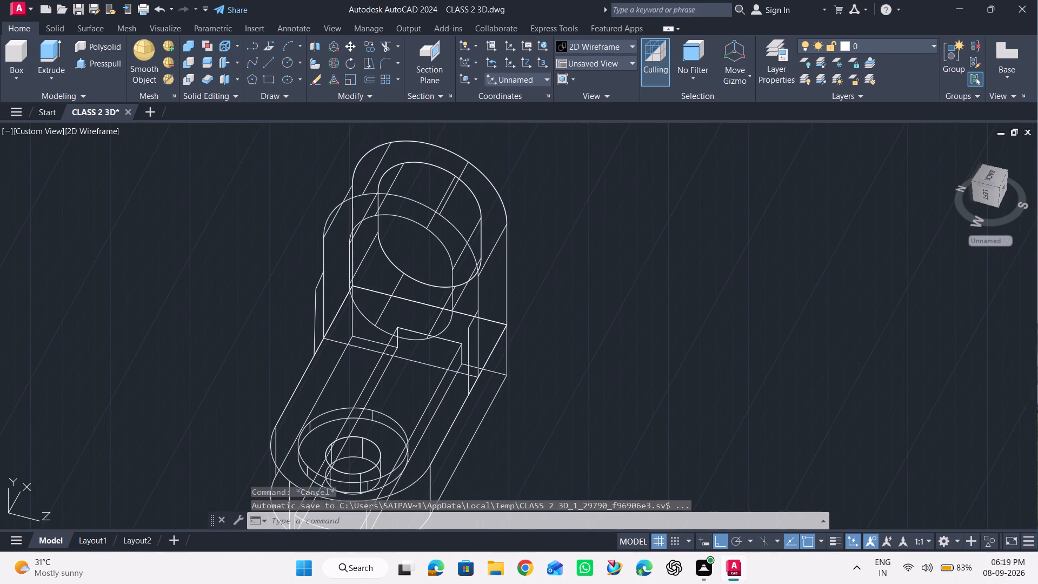
Shade the model with visible edges and examine how the side profiles meet the upright from the side.
left_click(618, 43)
left_click(650, 127)
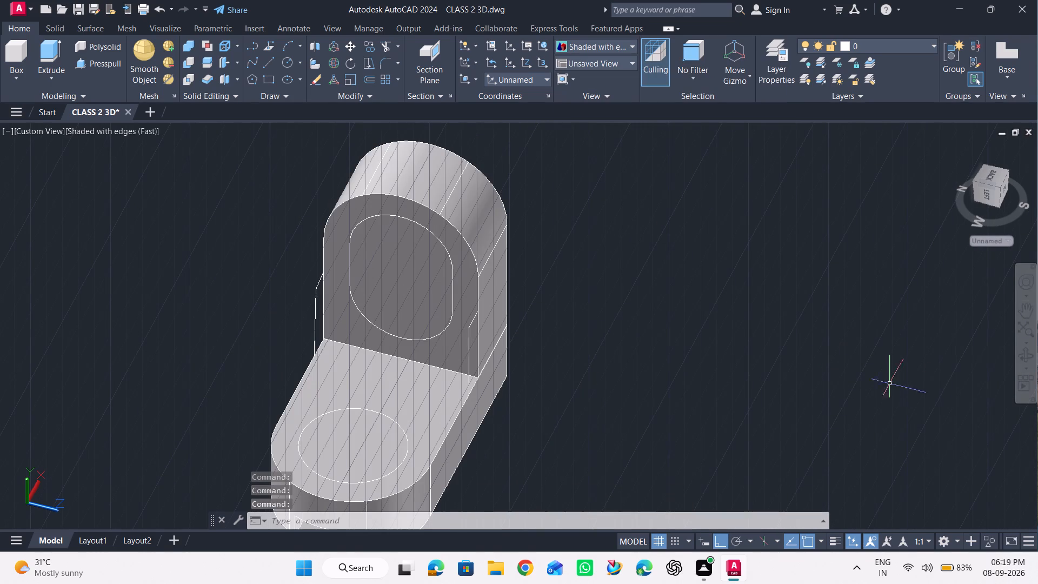
left_click(1024, 360)
left_click_drag(745, 369, 668, 311)
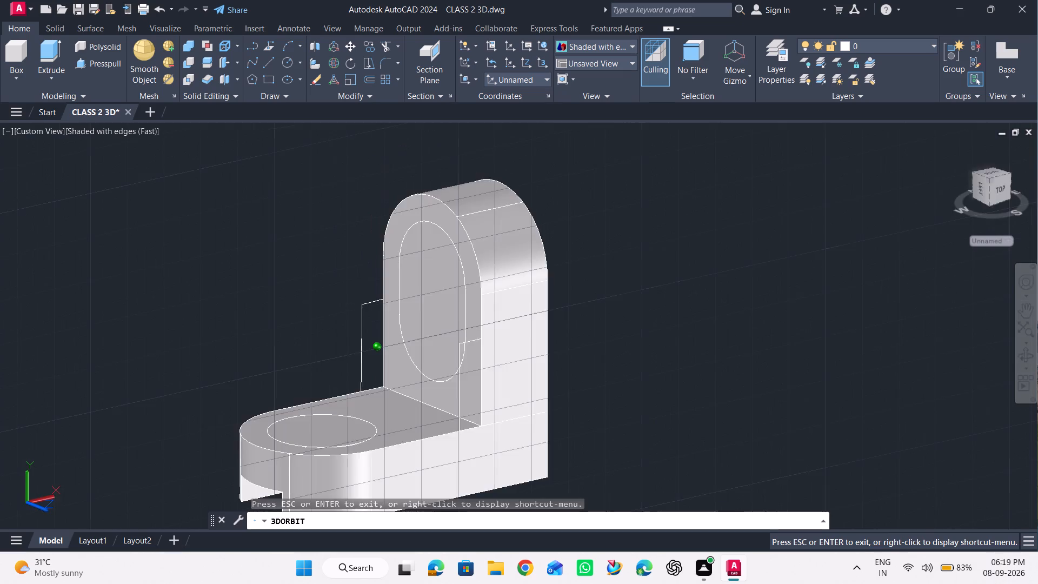
left_click_drag(668, 311, 715, 308)
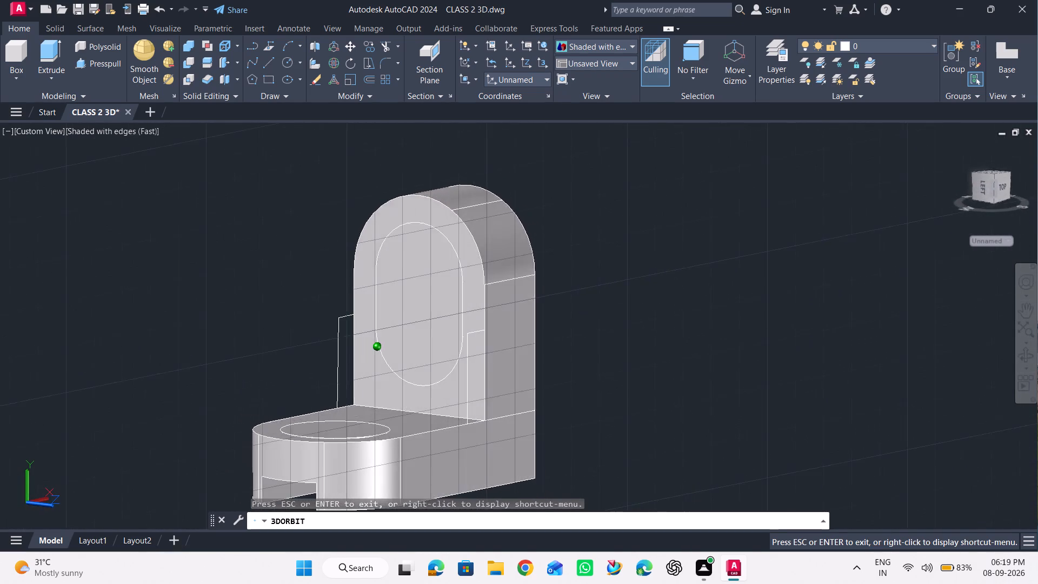
left_click_drag(715, 308, 643, 317)
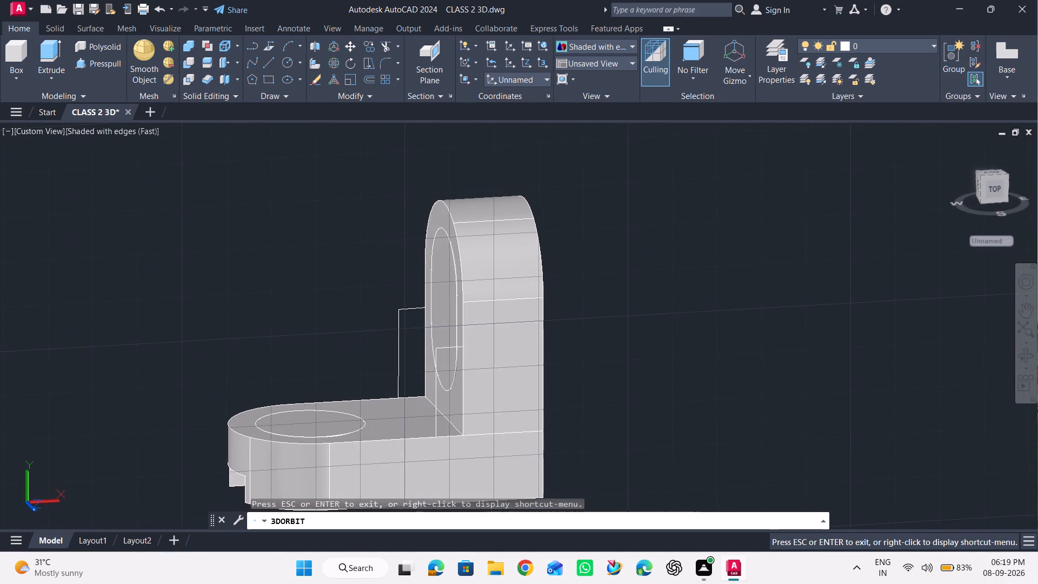
key("Escape")
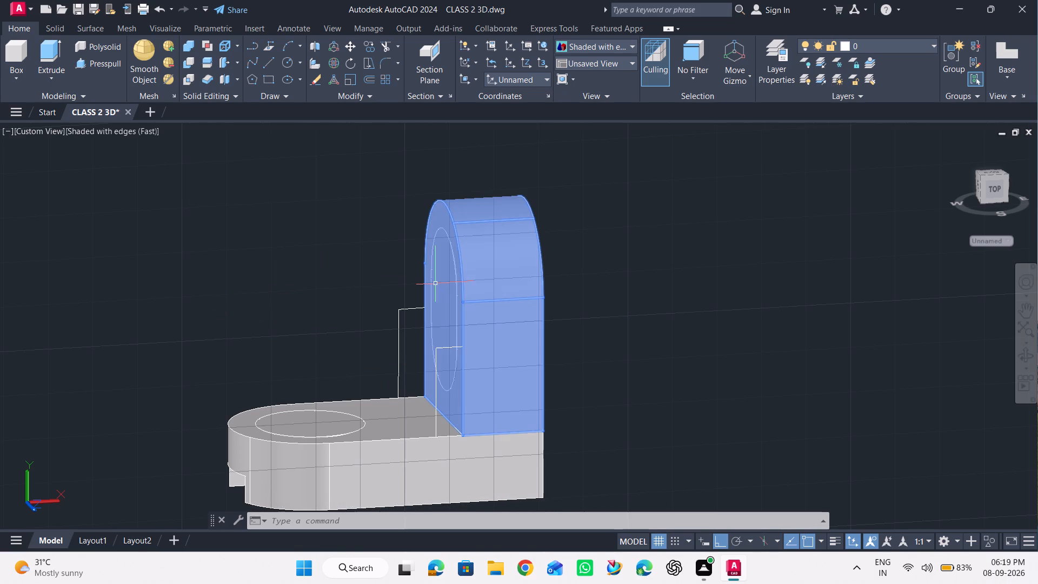
scroll(407, 283, "up", 1)
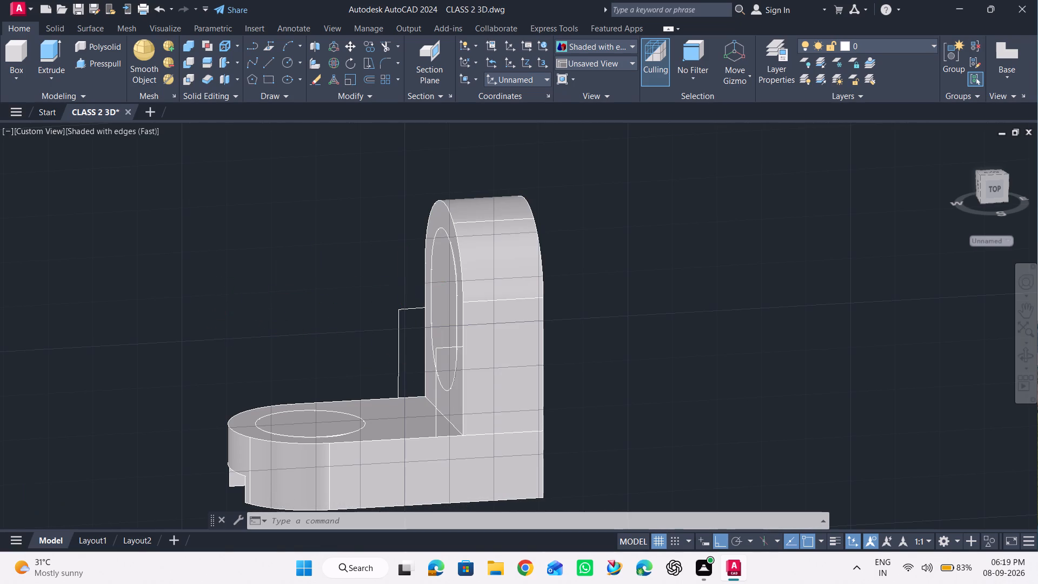
scroll(407, 283, "up", 1)
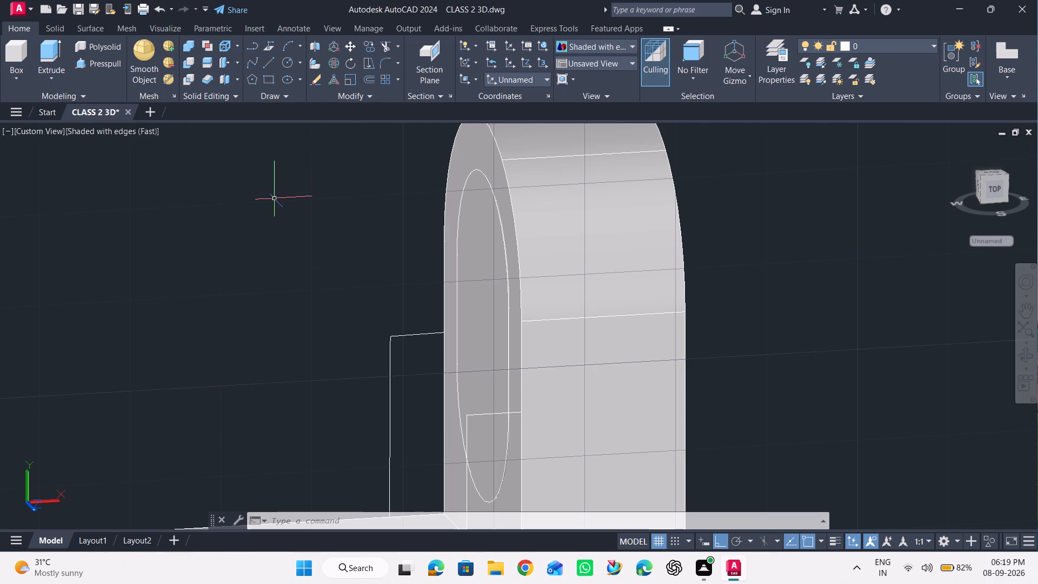
scroll(274, 198, "down", 1)
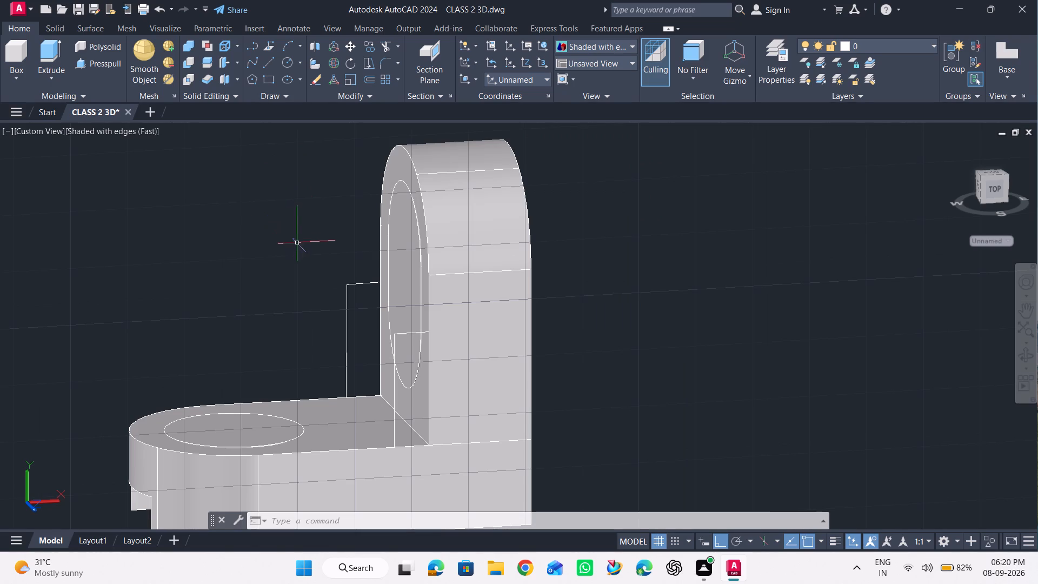
Draw a 3-unit line in the +Z direction from the outer top corner of the far side profile.
left_click(266, 66)
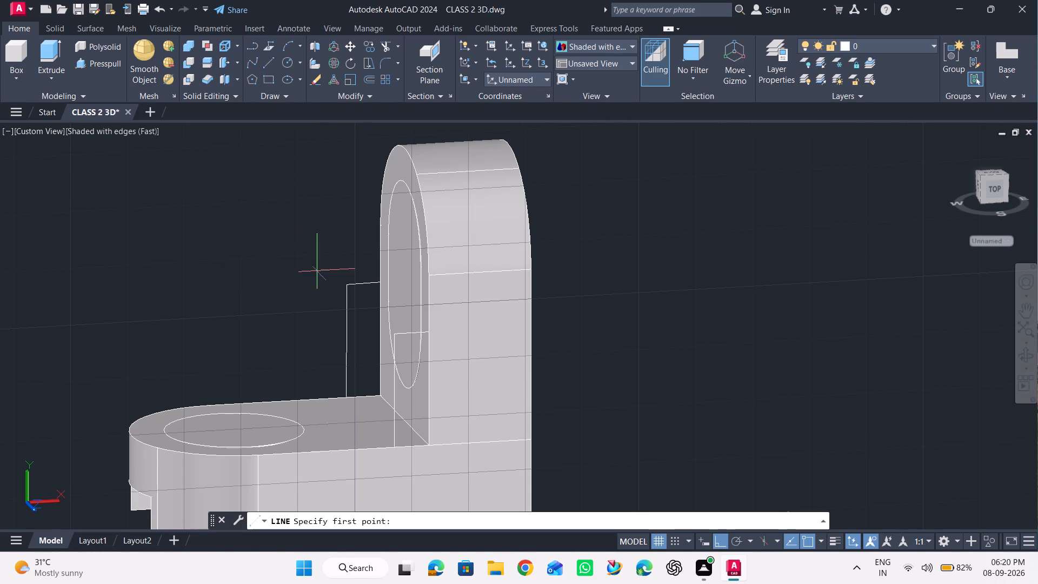
left_click(344, 286)
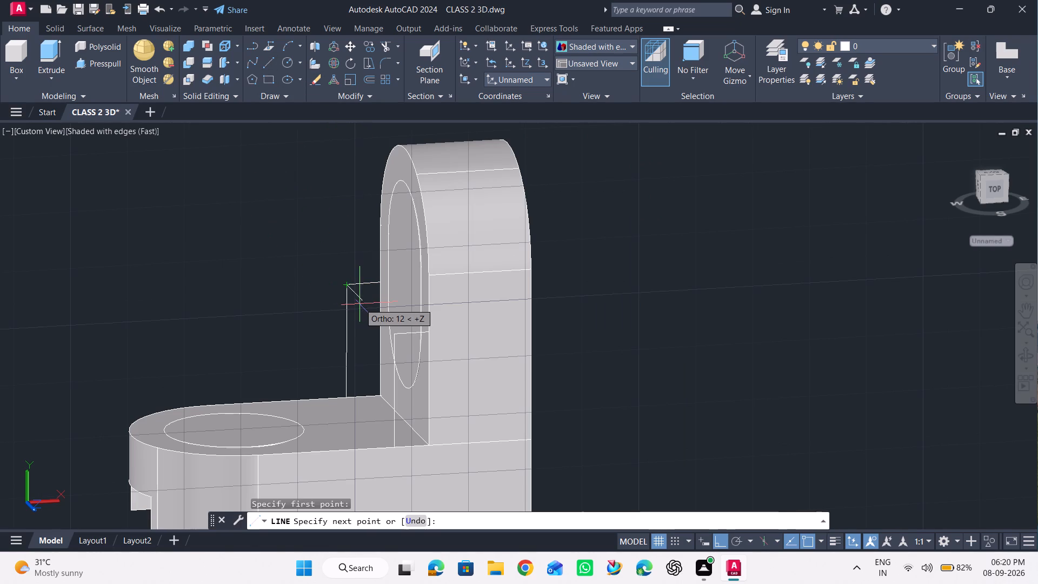
key("3")
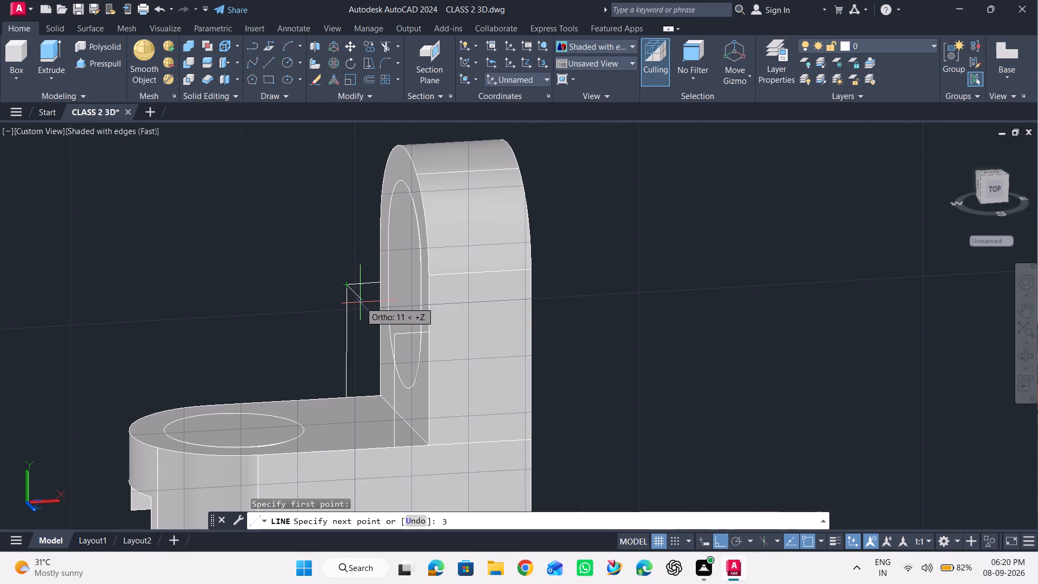
key("Return")
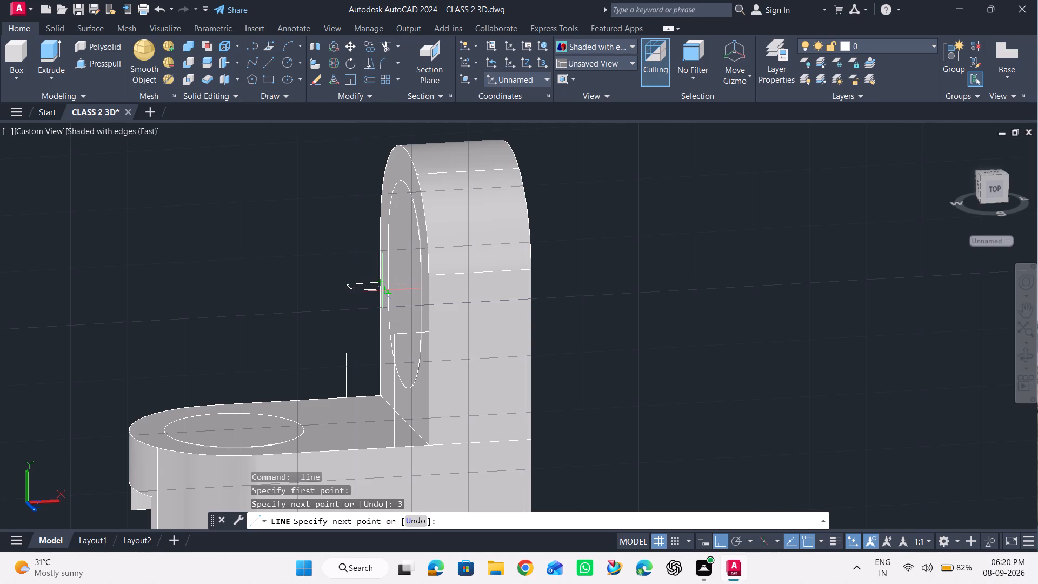
scroll(382, 290, "up", 4)
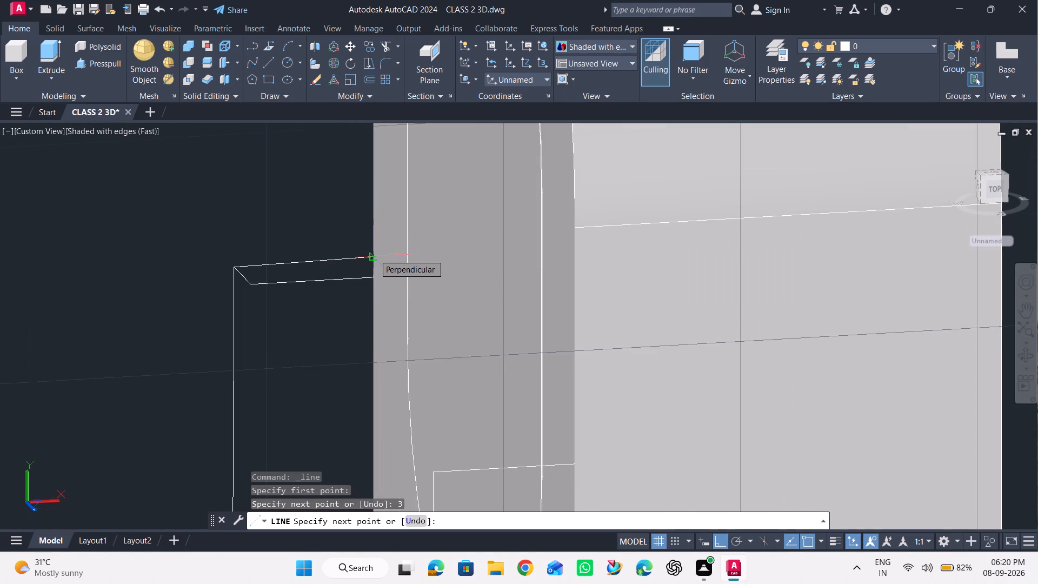
key("space")
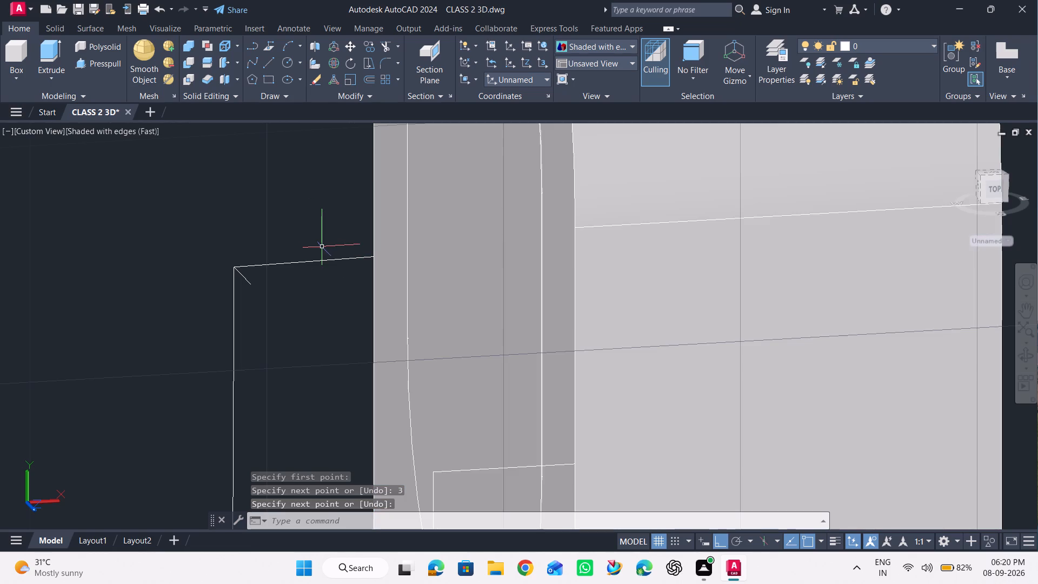
Switch the visual style back to 2D Wireframe, abandoning the line started where the side profile meets the upright.
key("space")
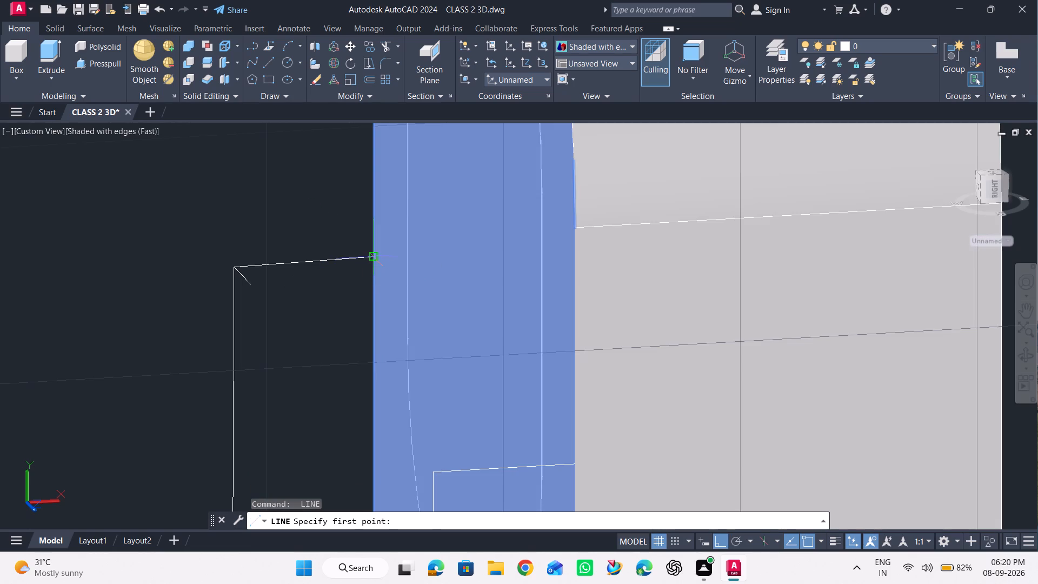
left_click(377, 257)
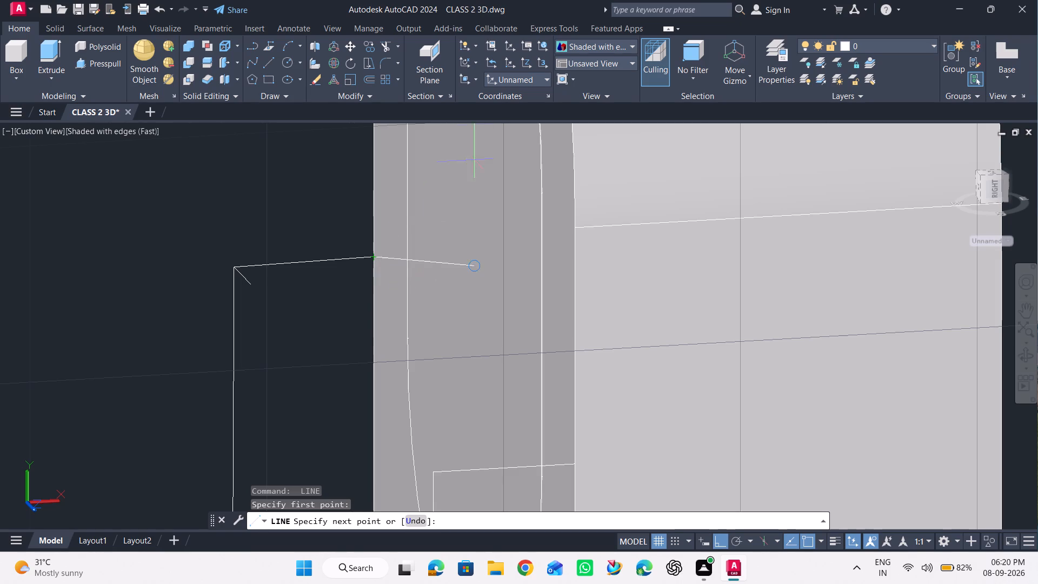
left_click(577, 46)
left_click(578, 77)
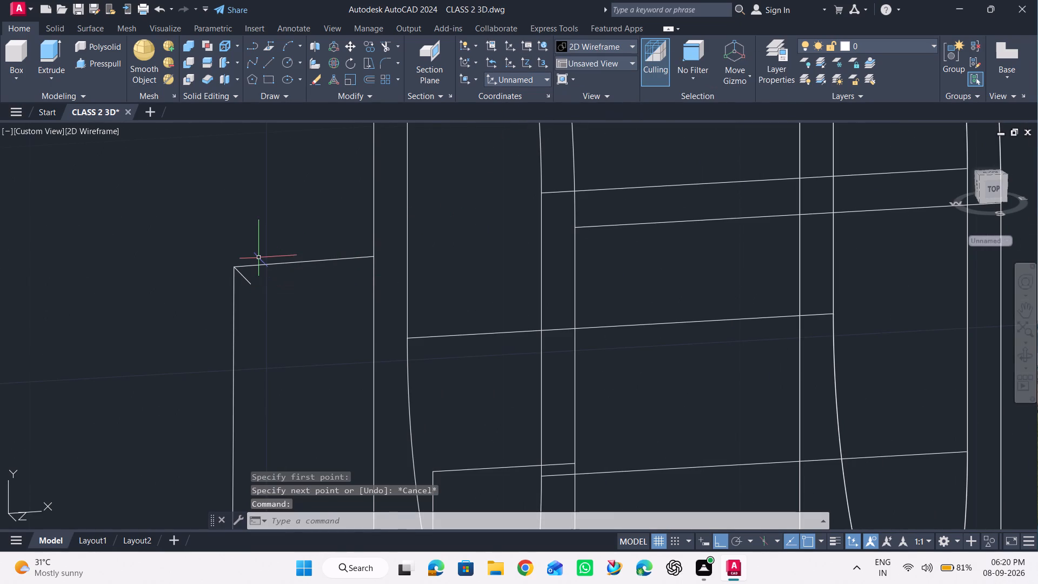
scroll(259, 254, "down", 2)
key("space")
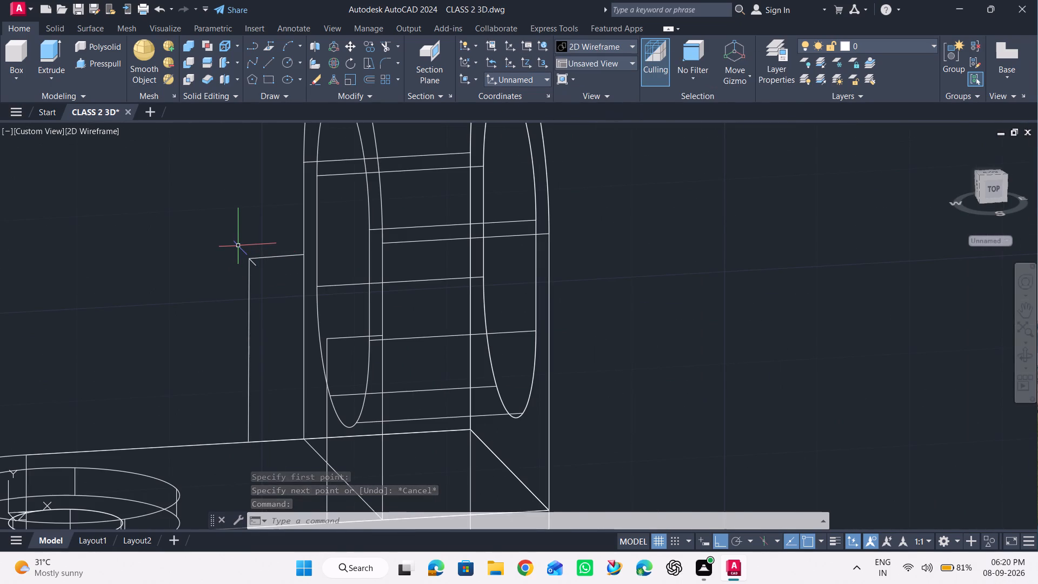
key("Escape")
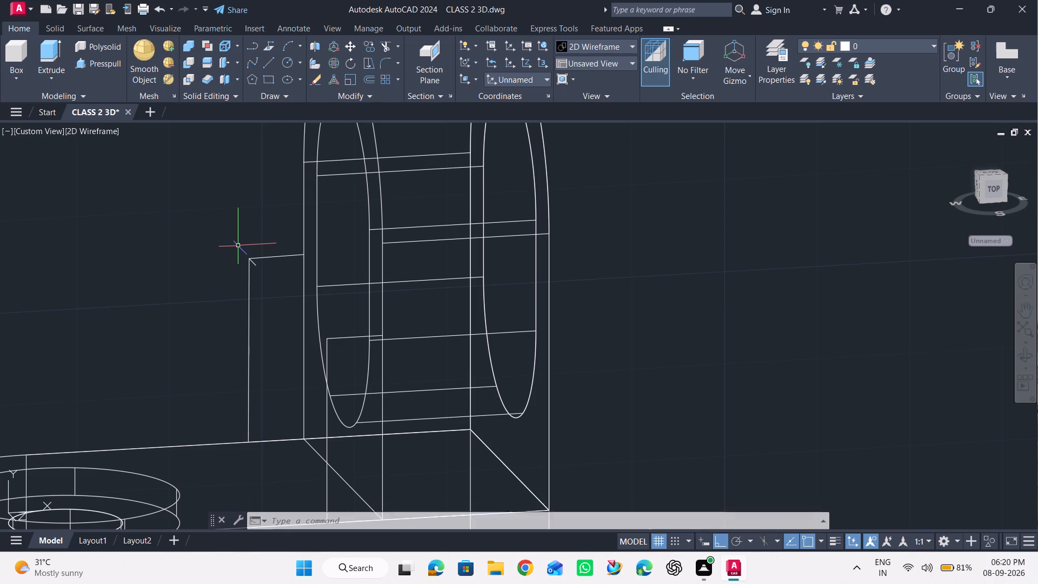
Draw a 6-unit line from the 3-unit line's free end toward the upright, and close it back to the side profile's inner top corner.
left_click(264, 58)
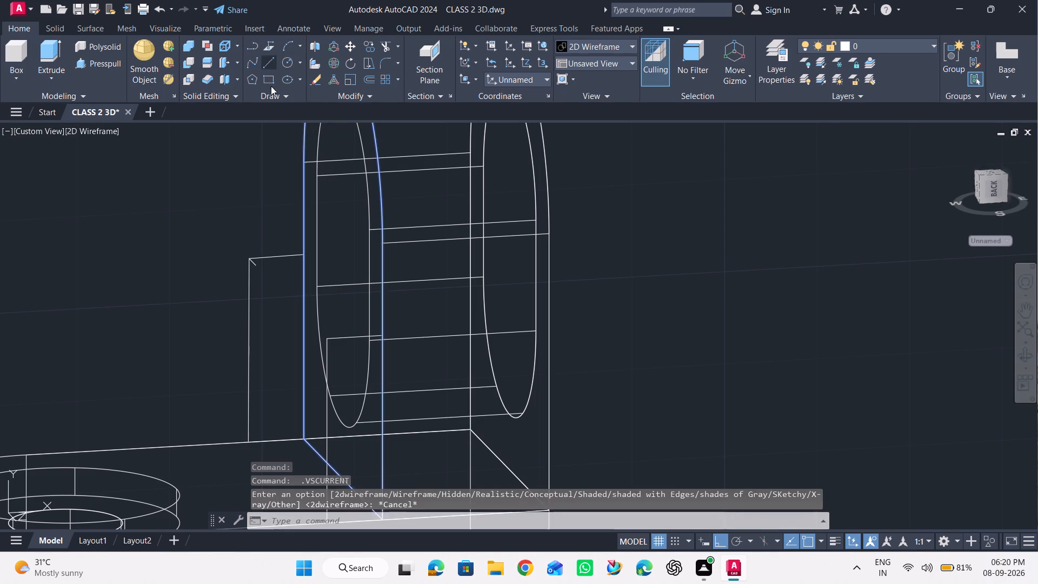
scroll(237, 245, "up", 2)
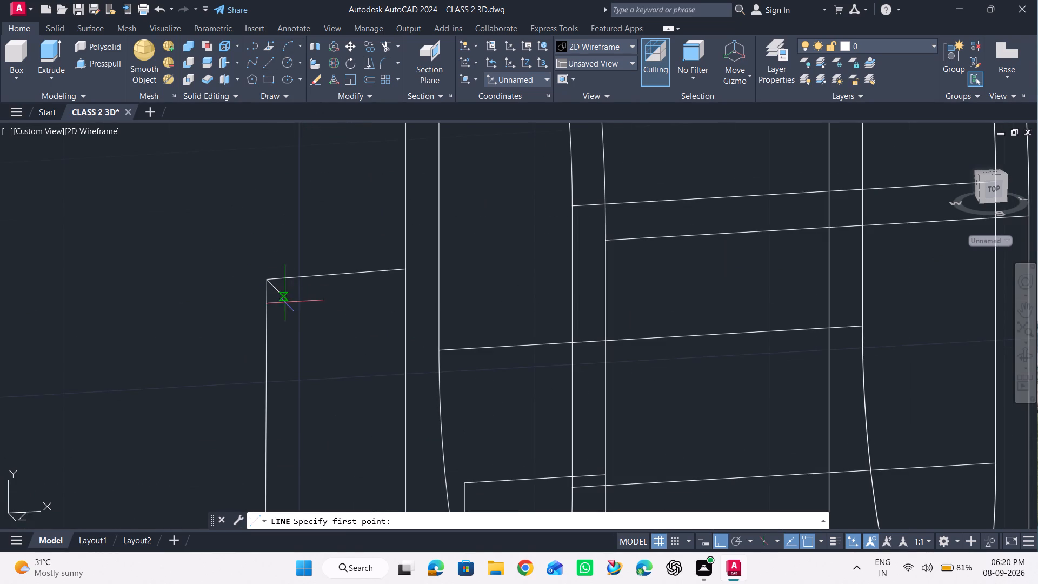
left_click(284, 300)
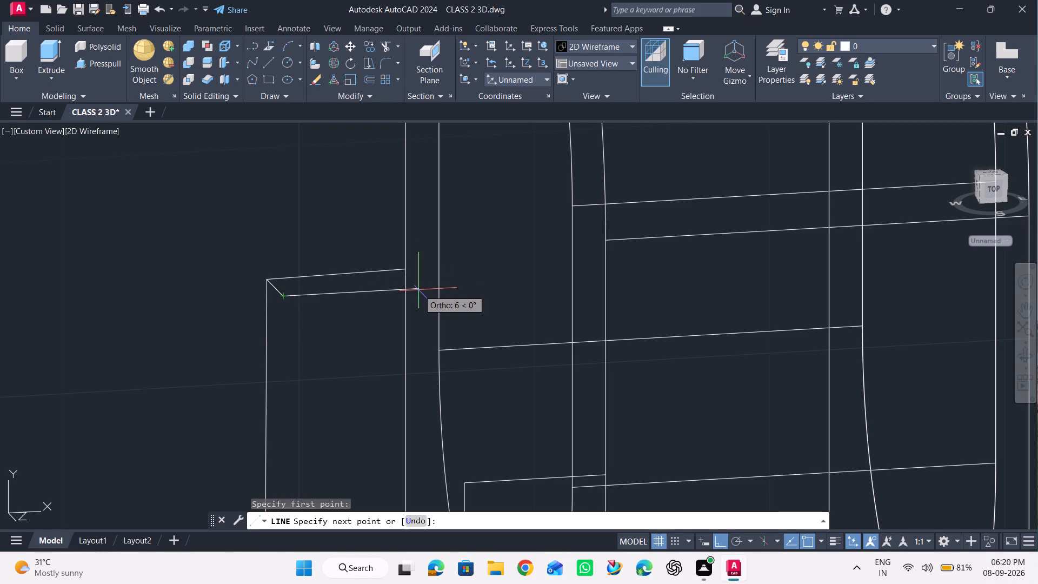
key("6")
key("Return")
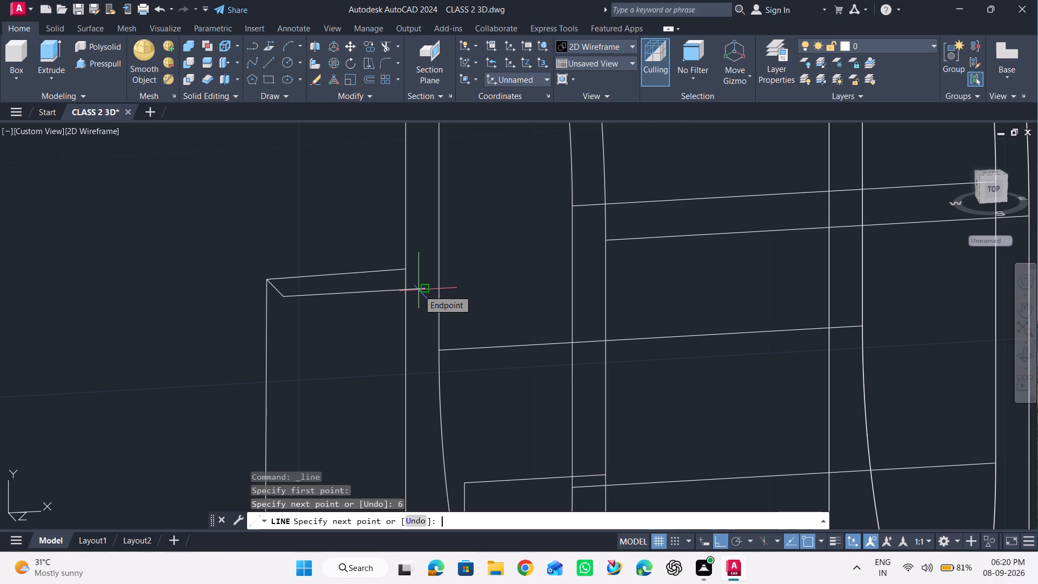
left_click(405, 266)
key("space")
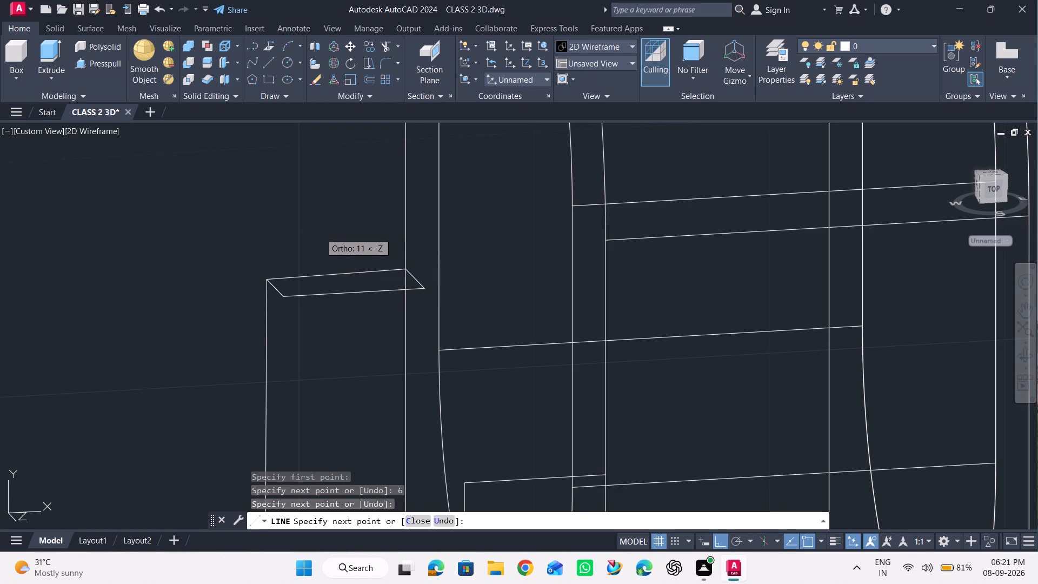
Shade the model with visible edges and examine the upright, its oval opening and the side profiles from the base's rounded end.
scroll(278, 253, "down", 4)
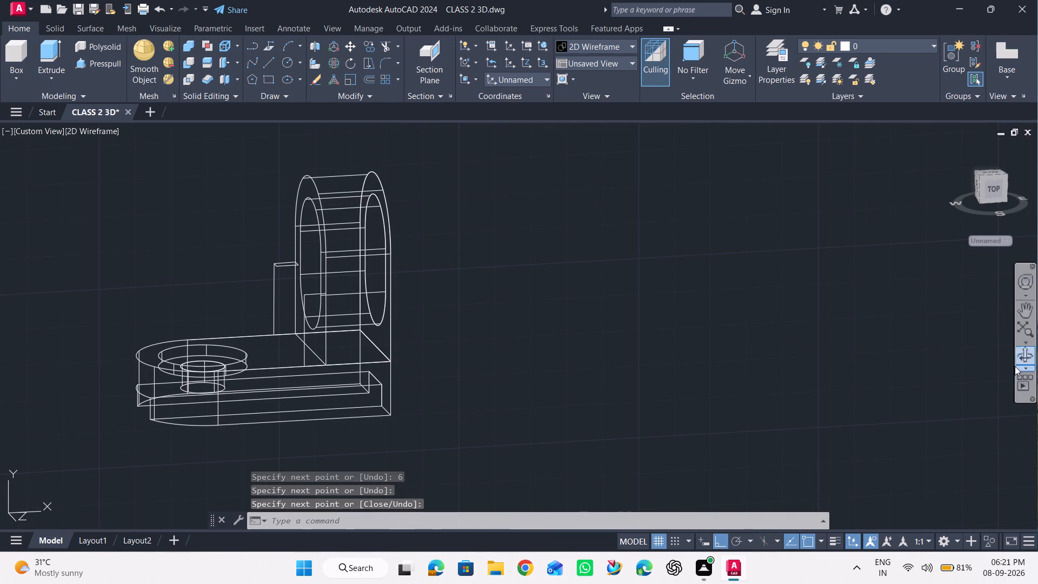
left_click(1019, 353)
left_click_drag(518, 282, 654, 312)
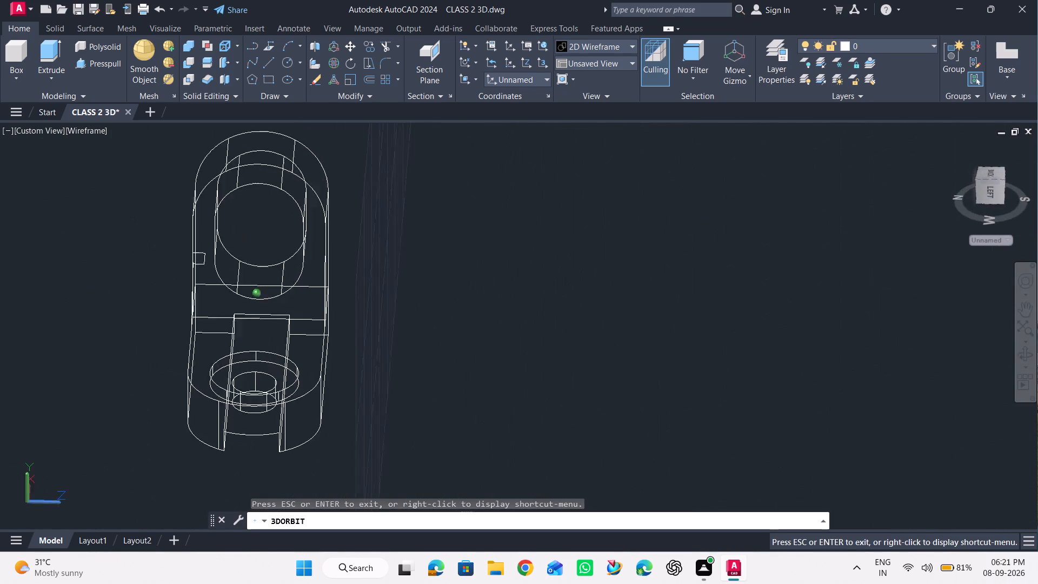
left_click_drag(654, 312, 658, 320)
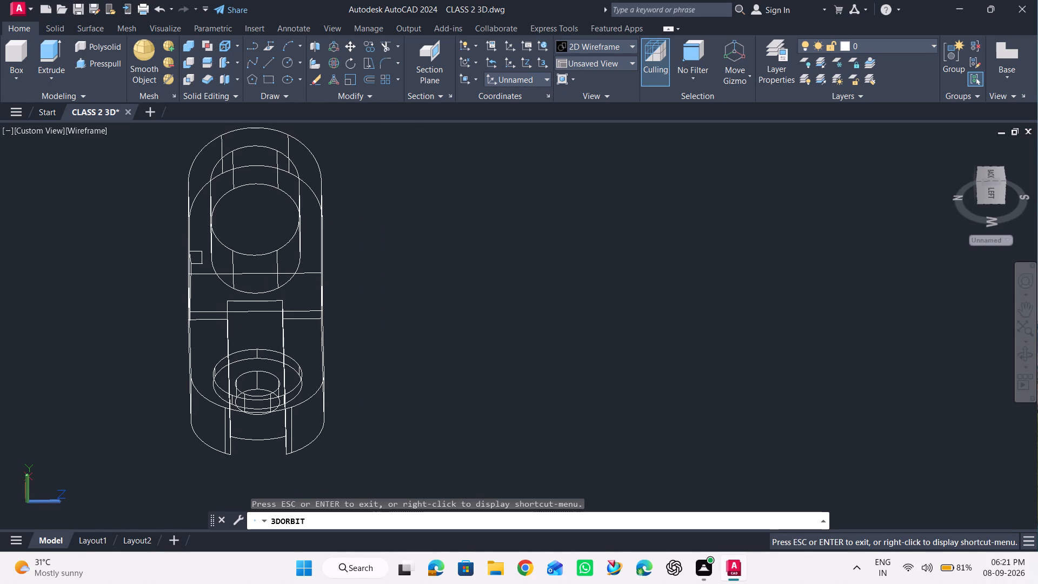
scroll(174, 295, "up", 2)
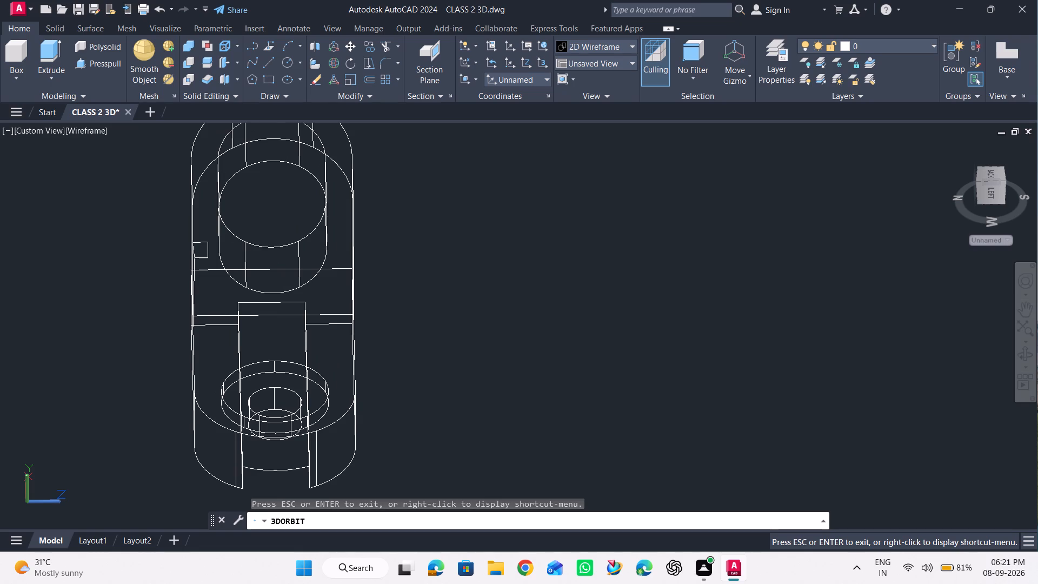
left_click_drag(402, 331, 414, 276)
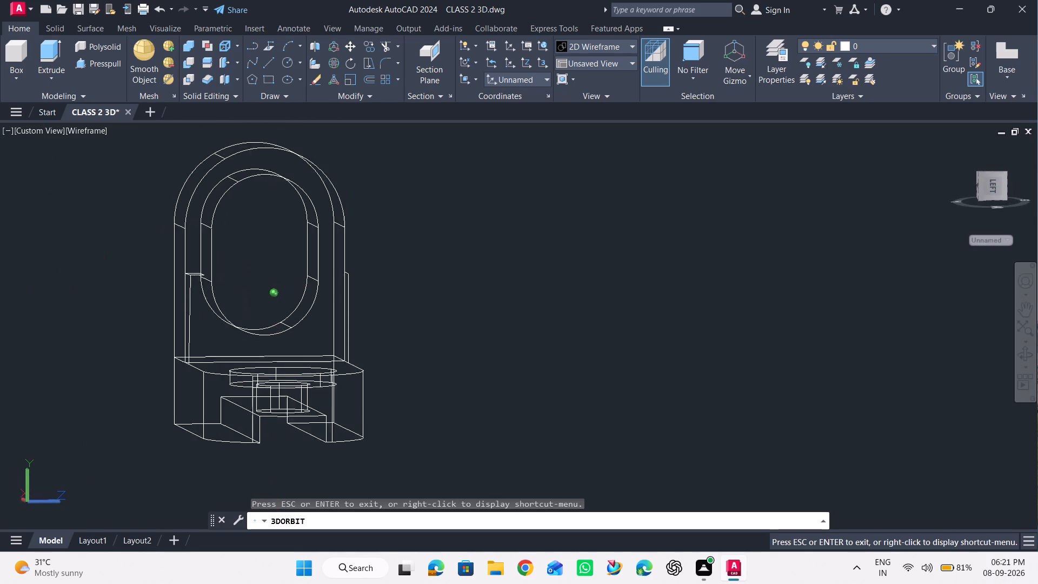
left_click_drag(414, 276, 390, 271)
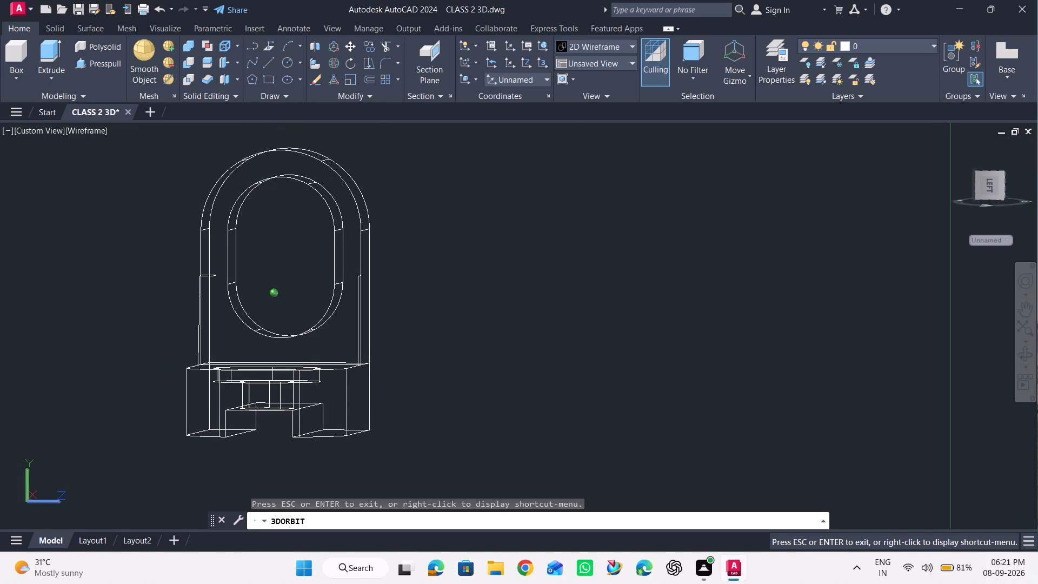
left_click_drag(390, 271, 390, 274)
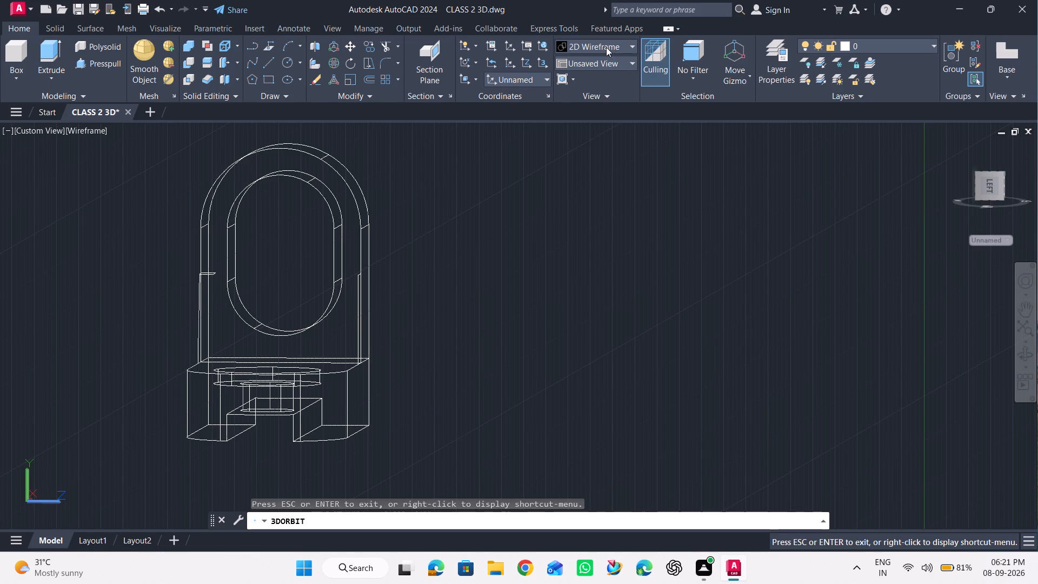
left_click(606, 47)
left_click(642, 125)
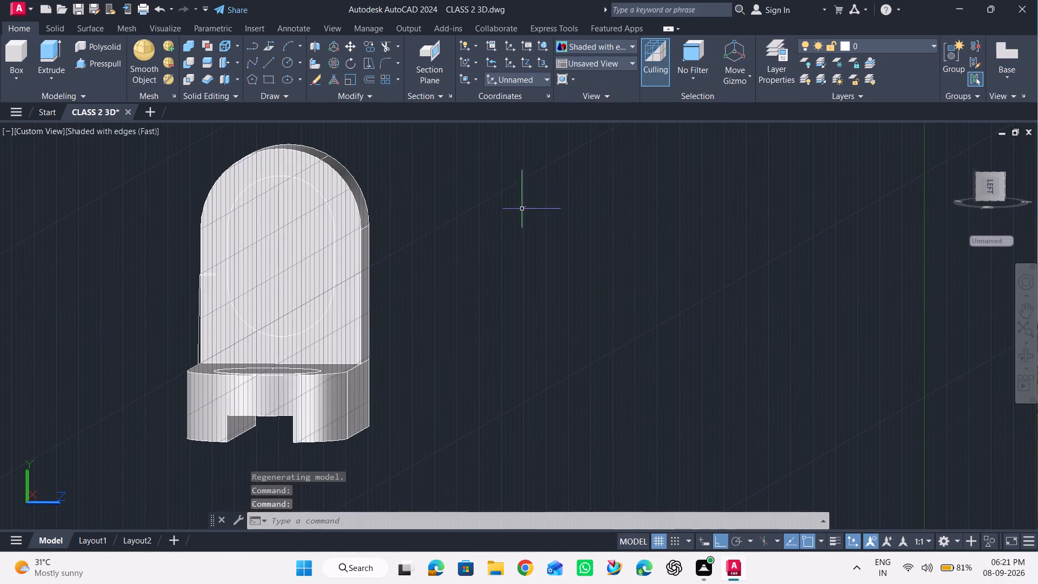
left_click(1023, 355)
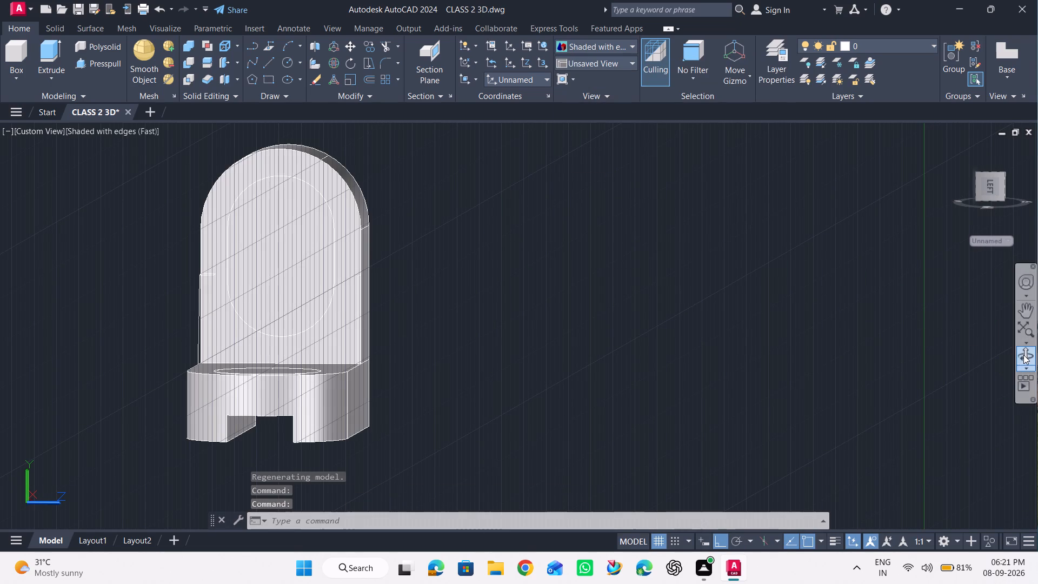
left_click_drag(726, 271, 744, 323)
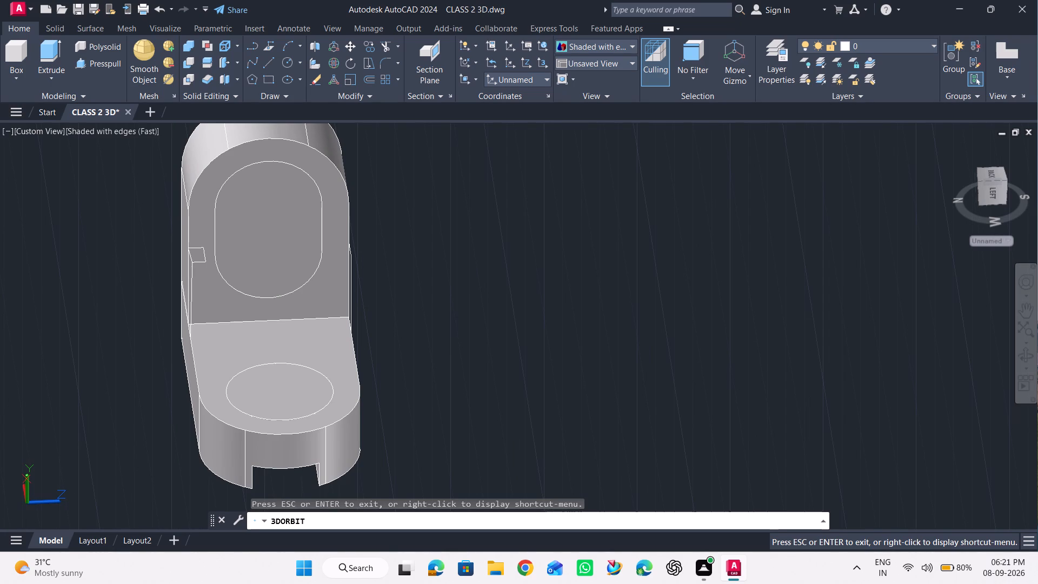
key("Escape")
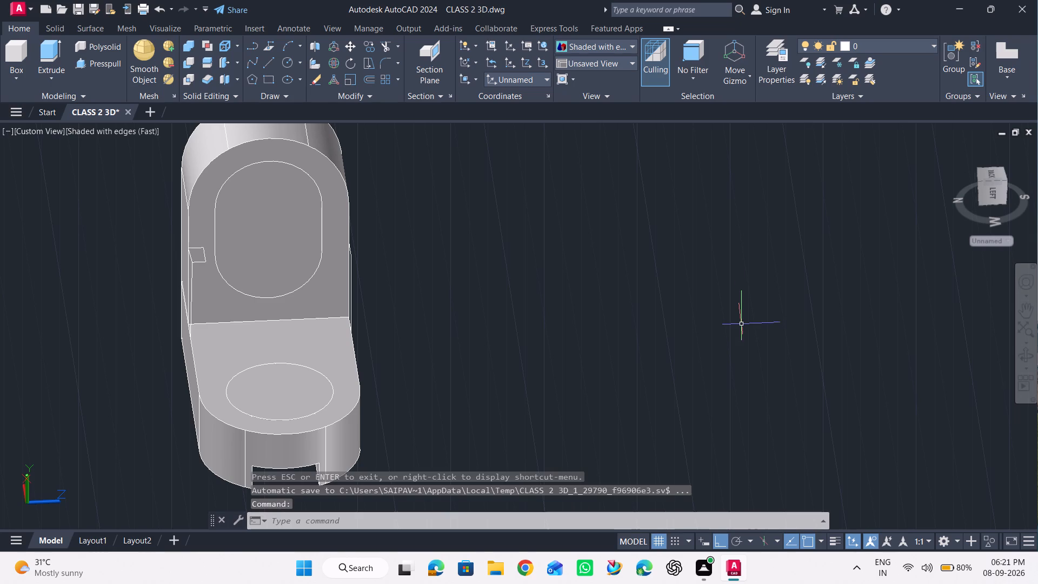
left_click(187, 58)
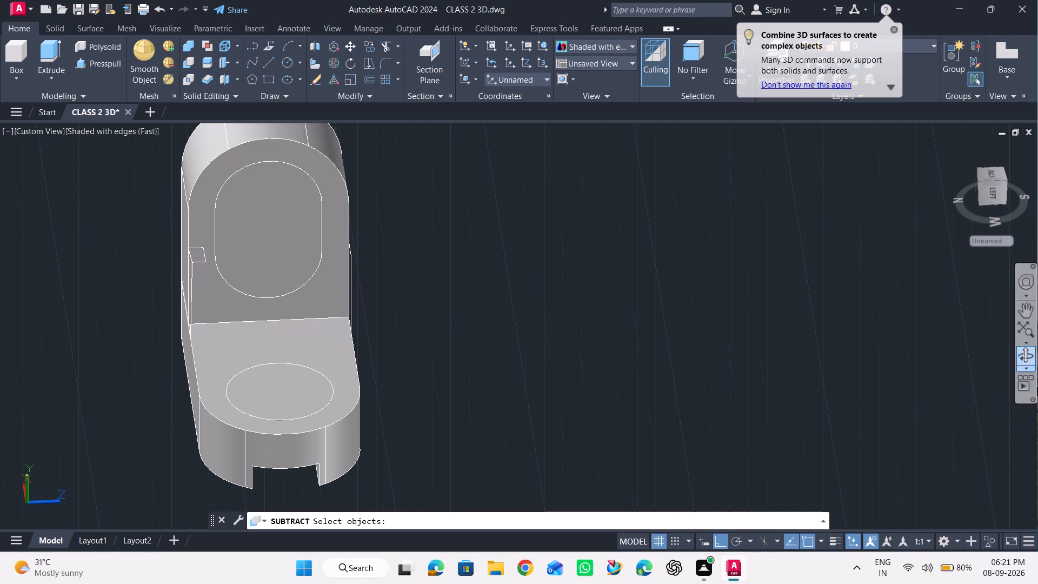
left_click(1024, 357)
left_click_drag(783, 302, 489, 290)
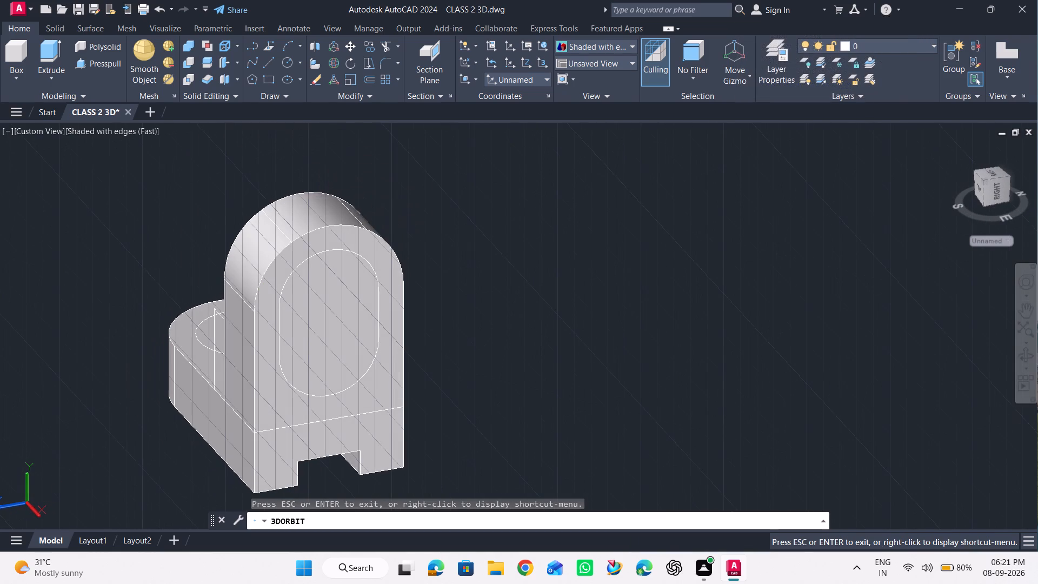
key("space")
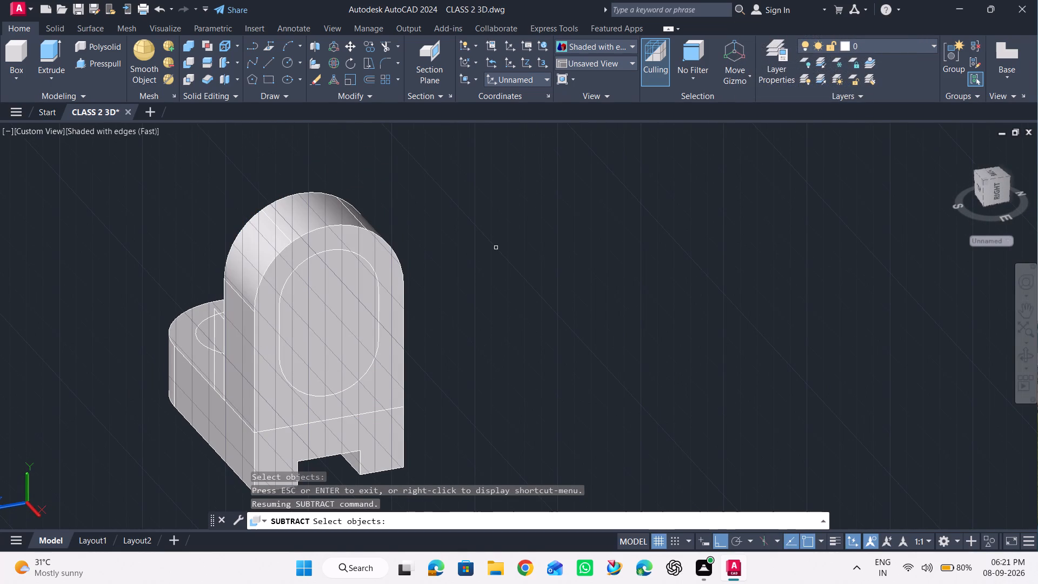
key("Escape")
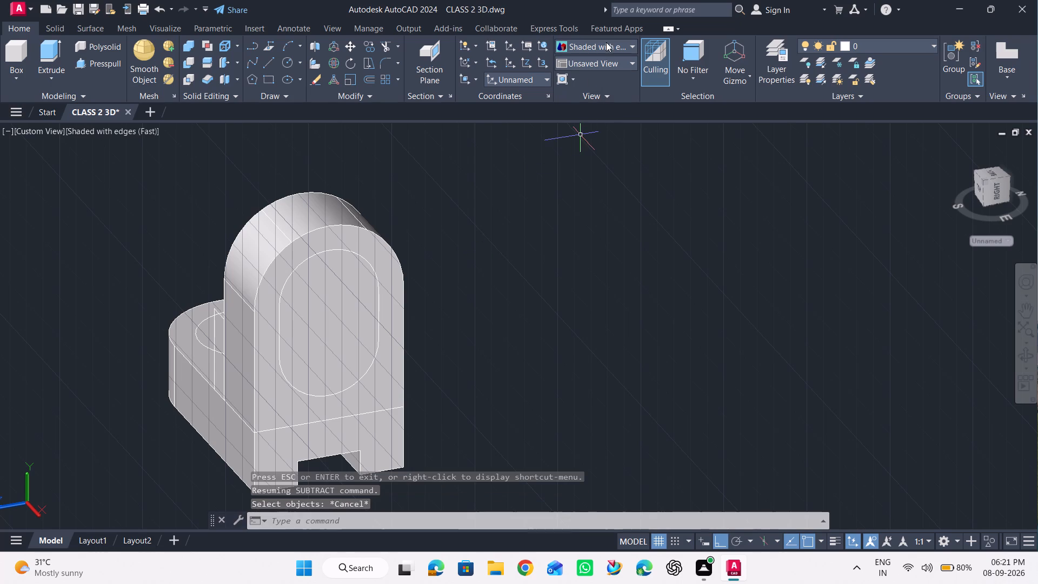
In 2D Wireframe, subtract the oval solid from the arch-topped upright to cut its opening.
left_click(606, 42)
left_click(589, 76)
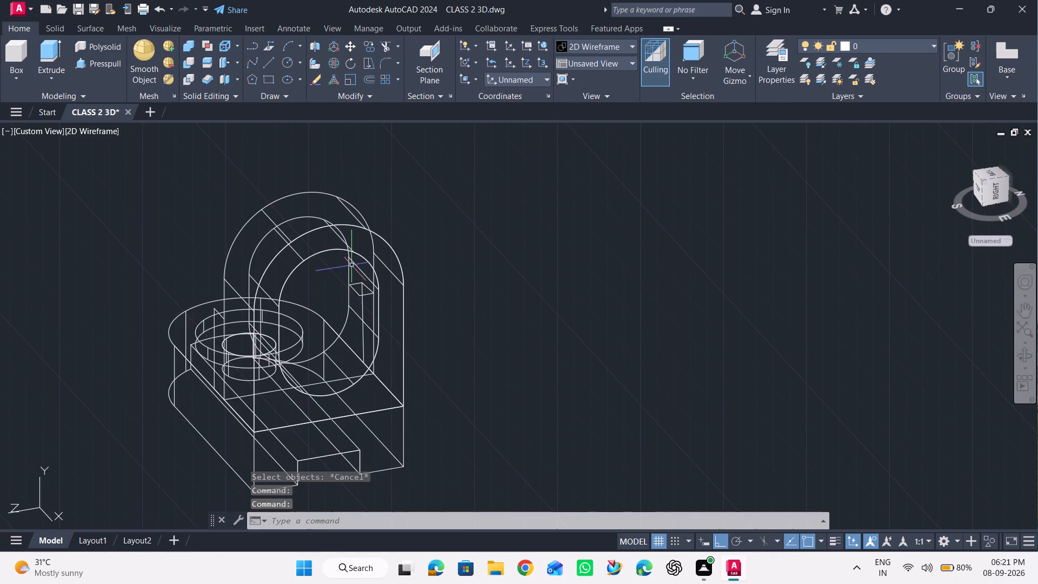
left_click(188, 57)
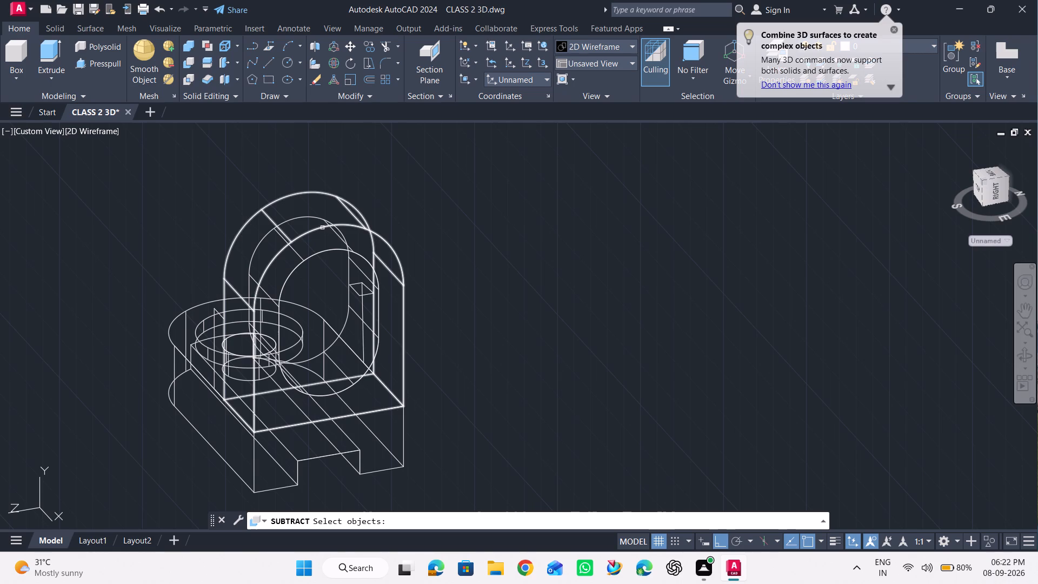
left_click(322, 228)
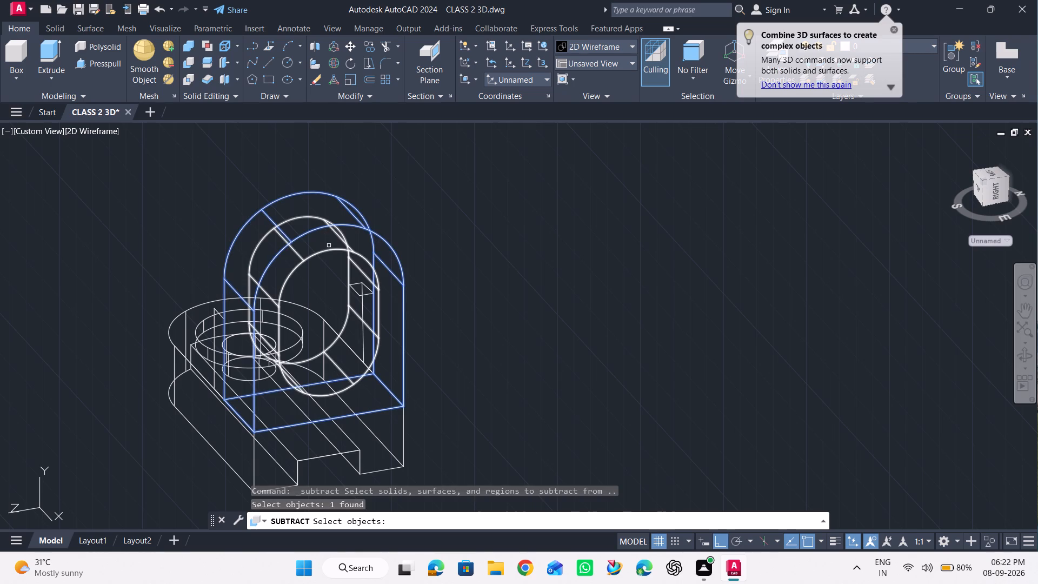
key("Return")
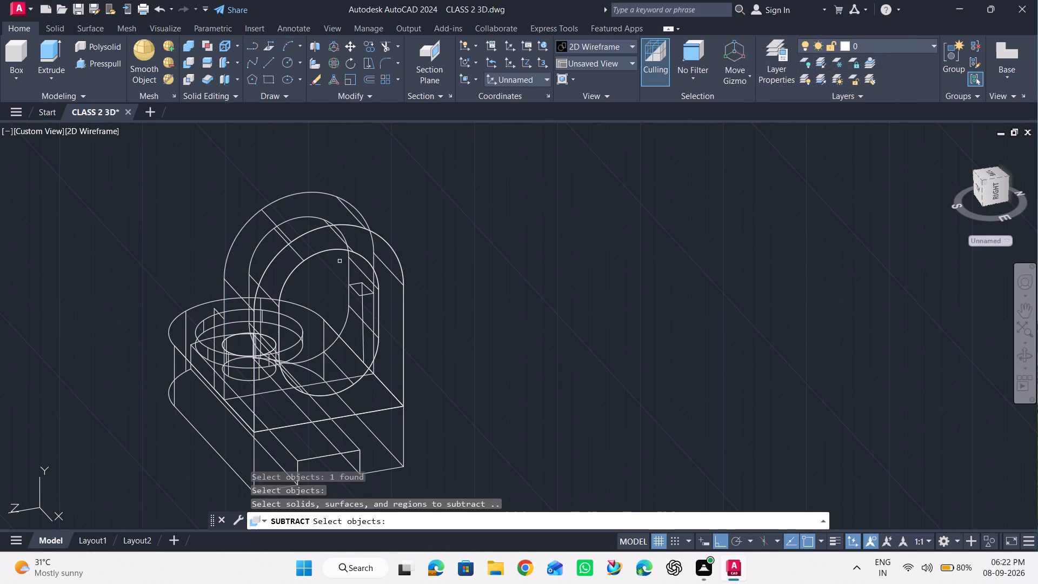
left_click(332, 250)
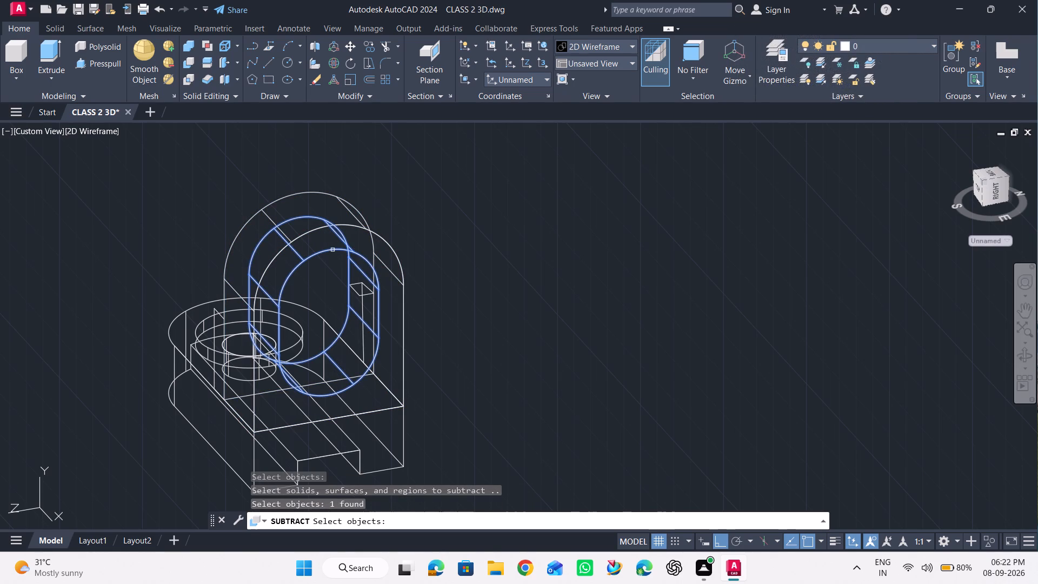
key("Return")
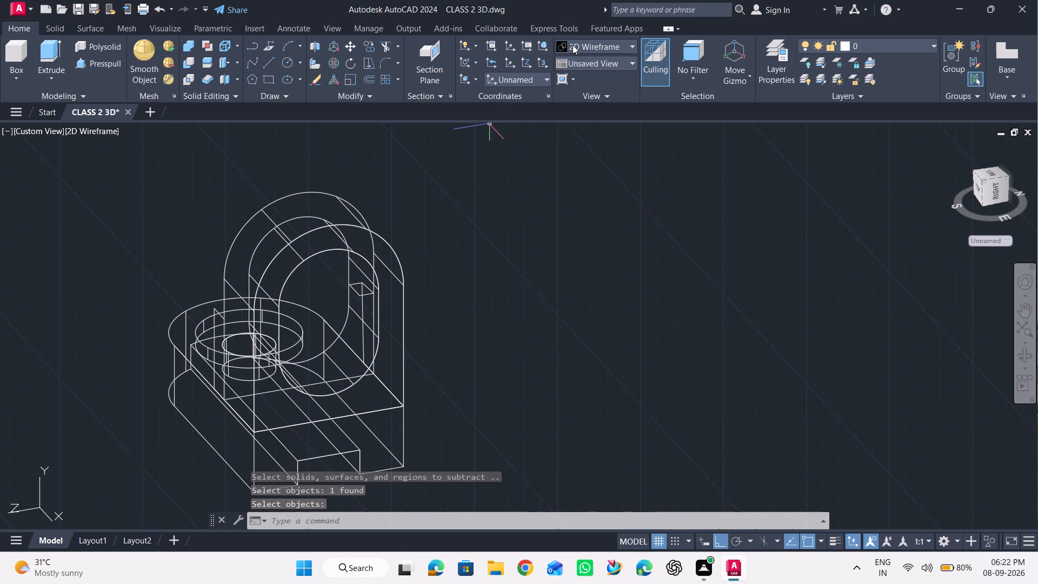
Shade the model with visible edges and examine the upright's oval opening and the side profile lines from several angles.
left_click(573, 45)
left_click(650, 123)
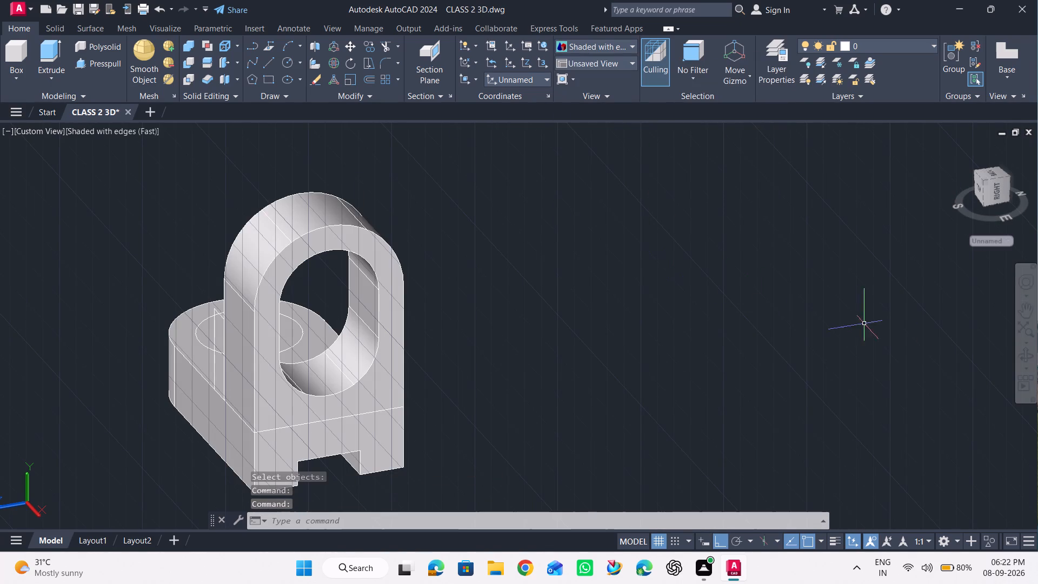
left_click(1027, 350)
left_click_drag(638, 343, 794, 339)
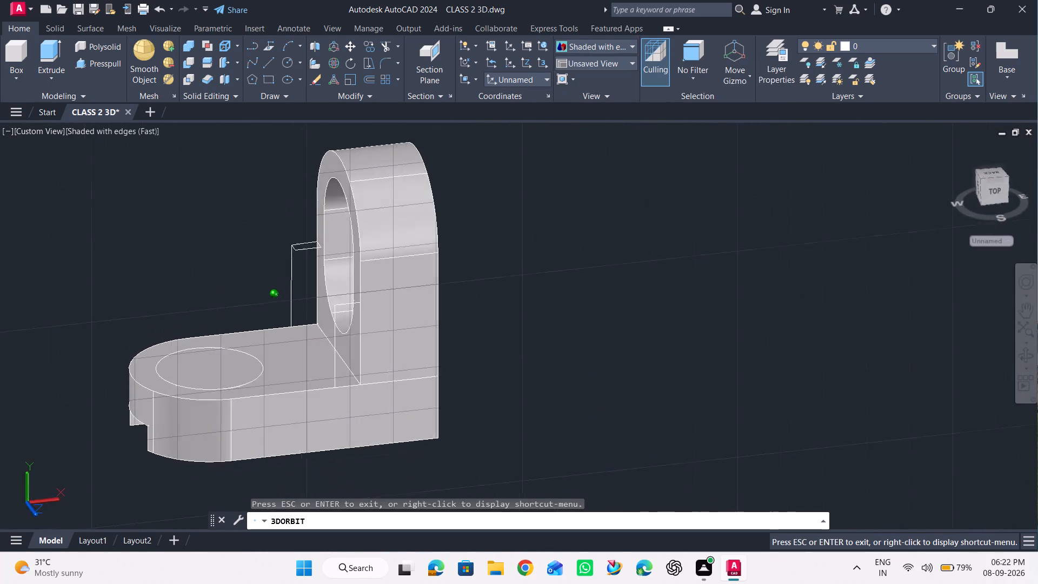
left_click_drag(794, 339, 930, 330)
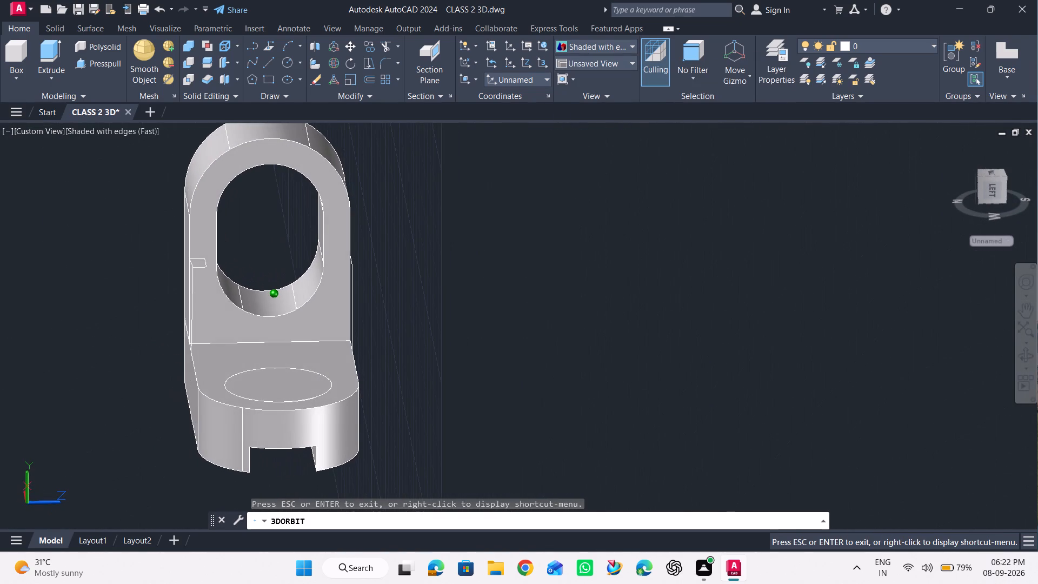
left_click_drag(930, 330, 811, 317)
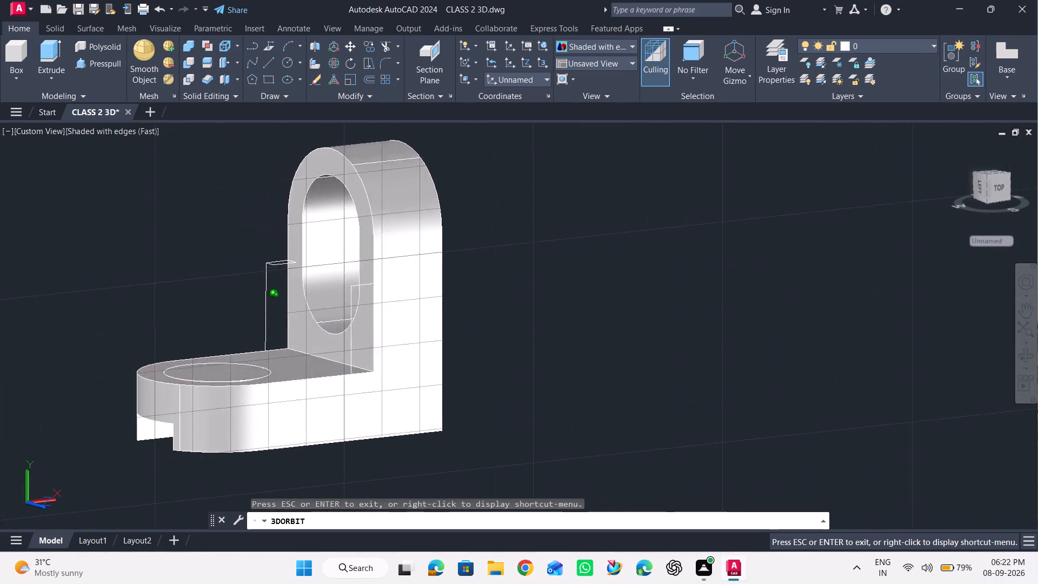
left_click_drag(811, 317, 799, 349)
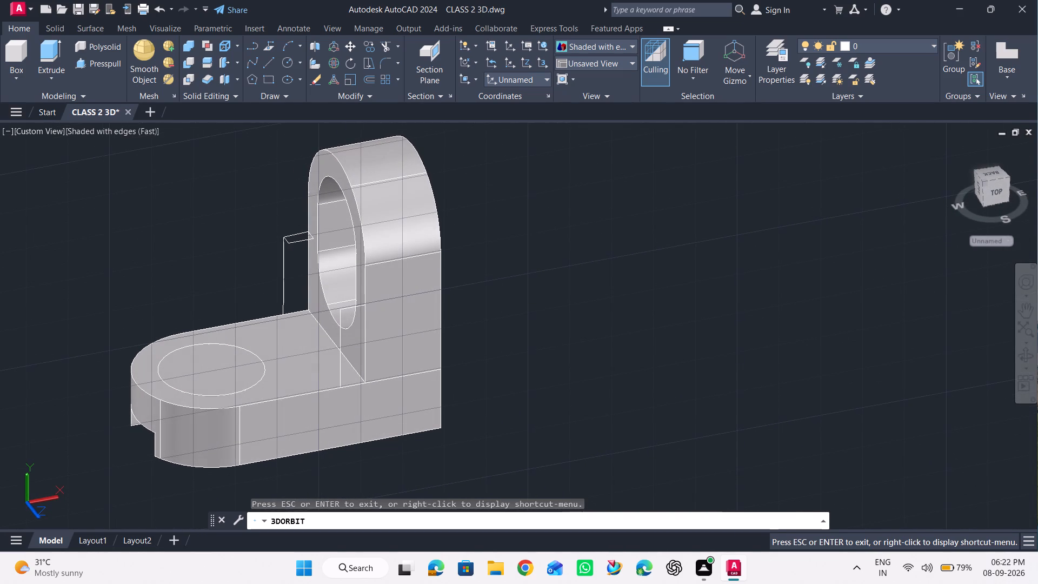
left_click_drag(665, 309, 672, 325)
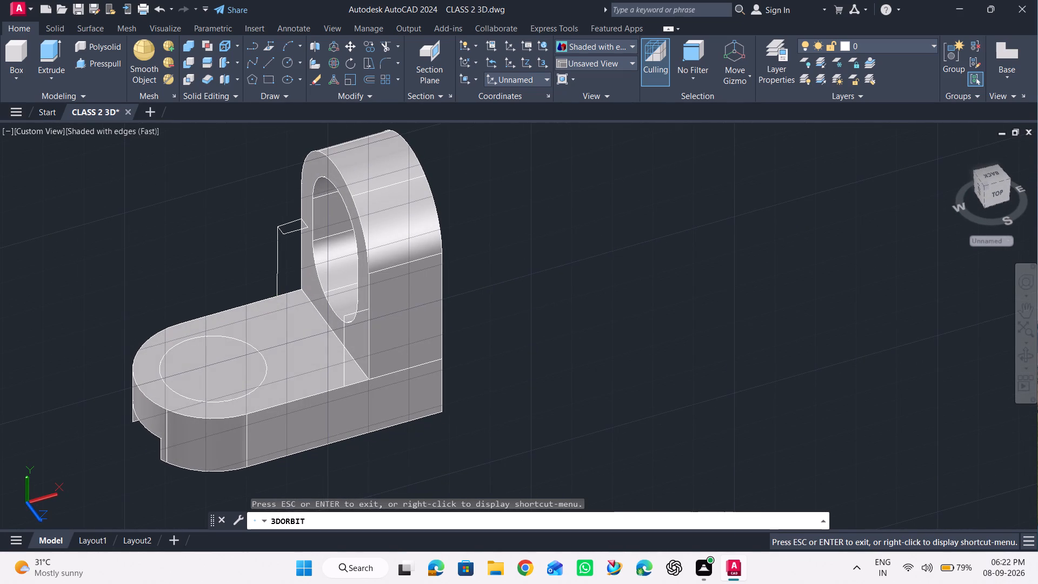
scroll(241, 169, "up", 2)
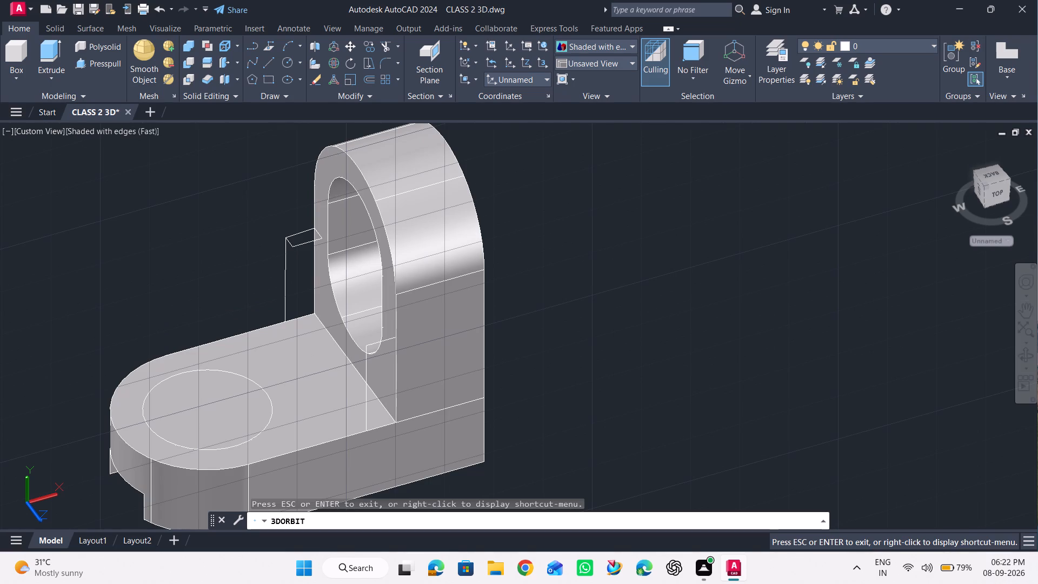
scroll(252, 281, "up", 1)
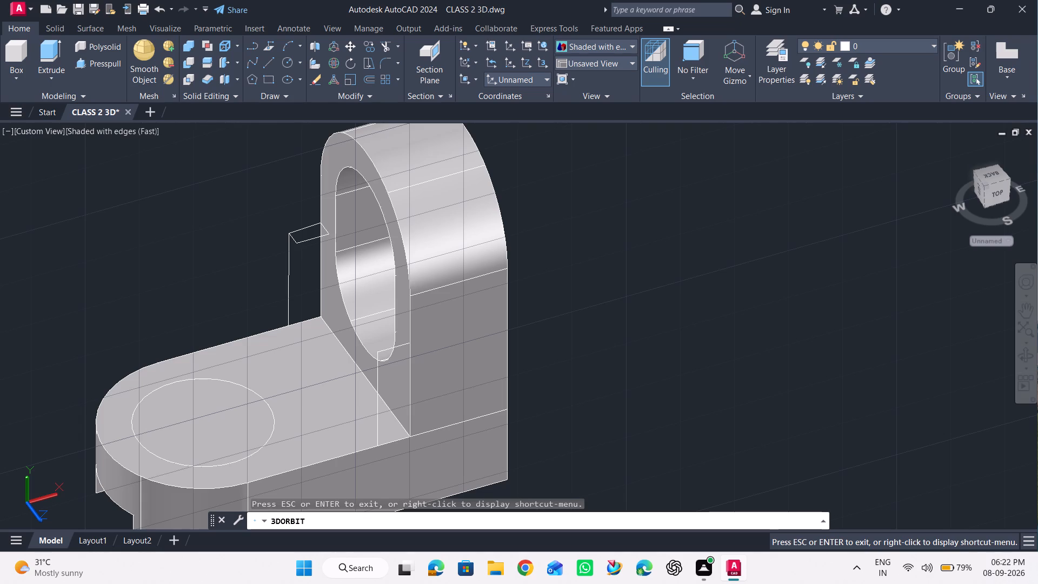
scroll(286, 242, "up", 2)
scroll(210, 250, "up", 1)
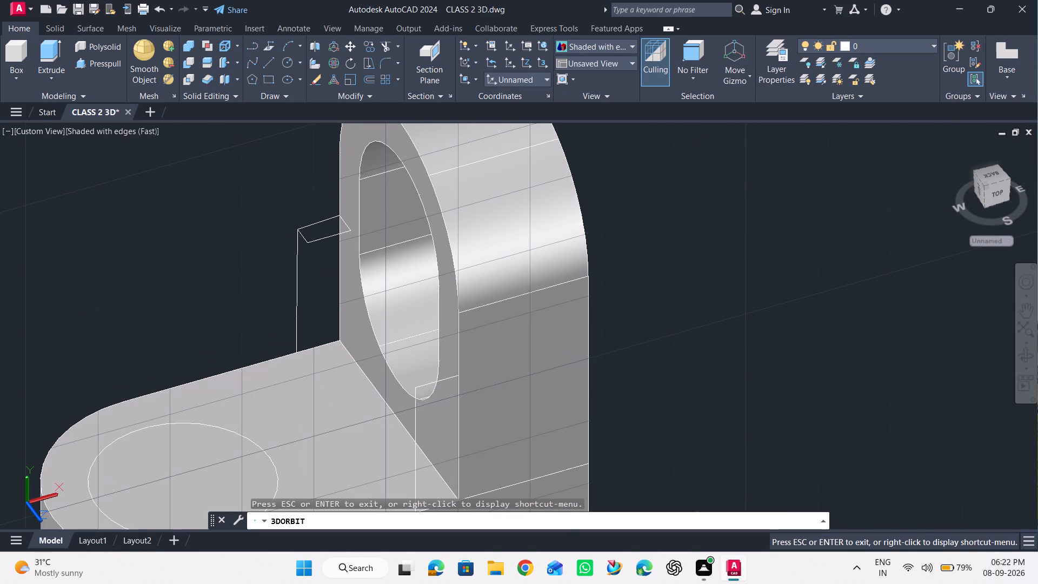
scroll(223, 251, "down", 1)
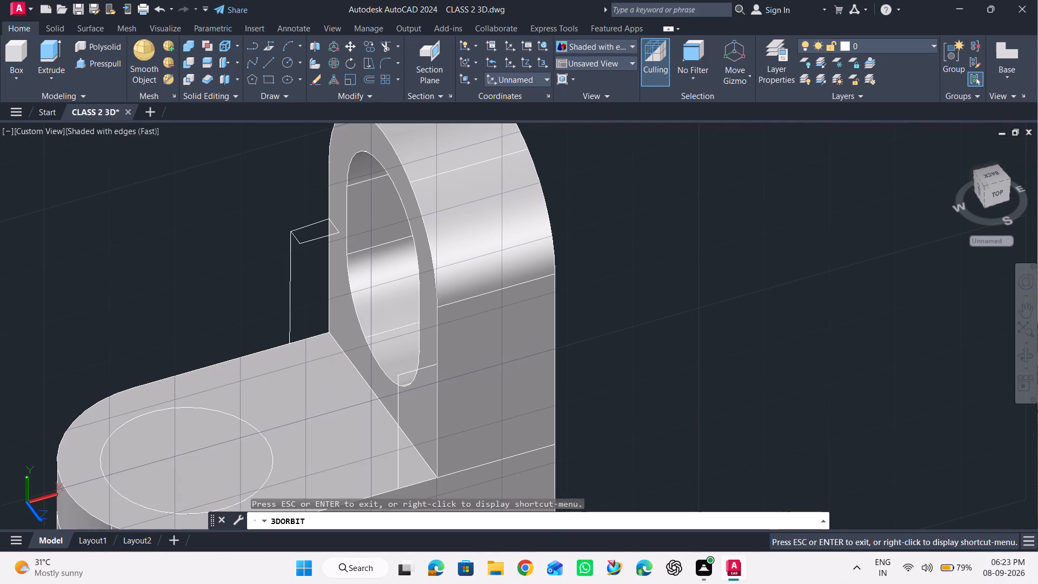
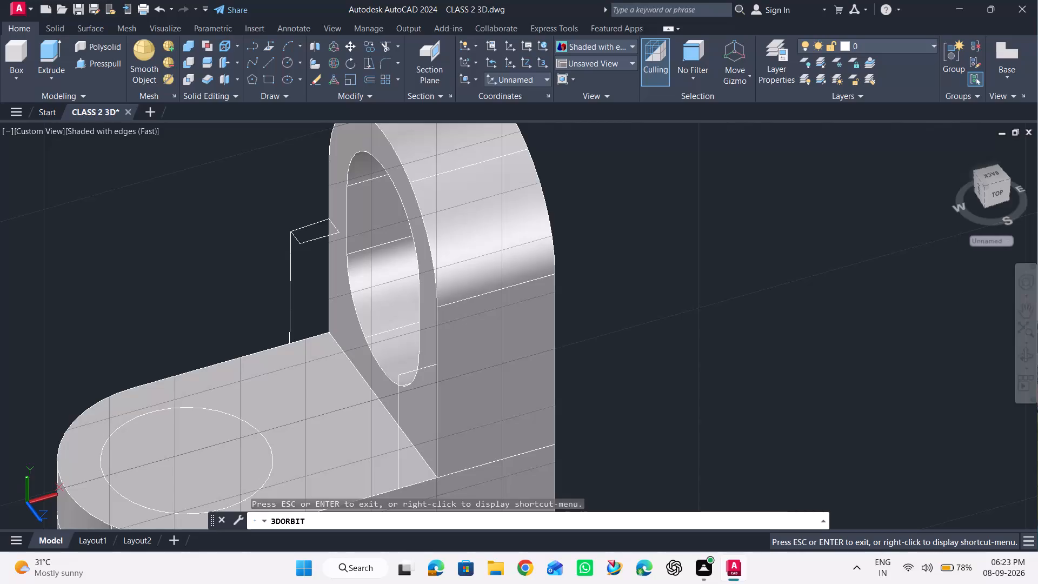
In 2D Wireframe, erase the three lines projecting from the far side profile's top edge, keeping the profile's own top edge.
key("Escape")
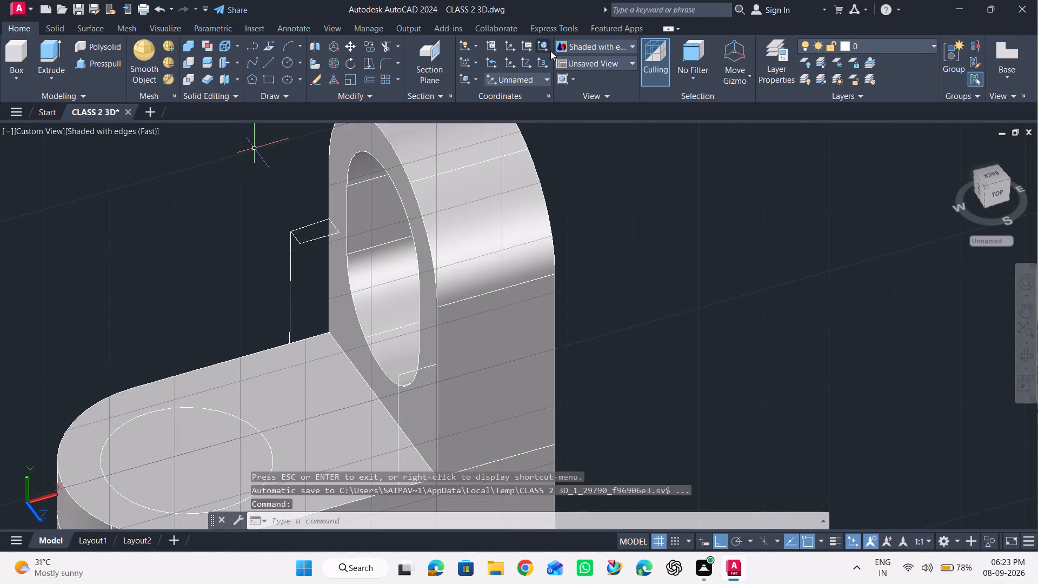
left_click(582, 41)
left_click(589, 69)
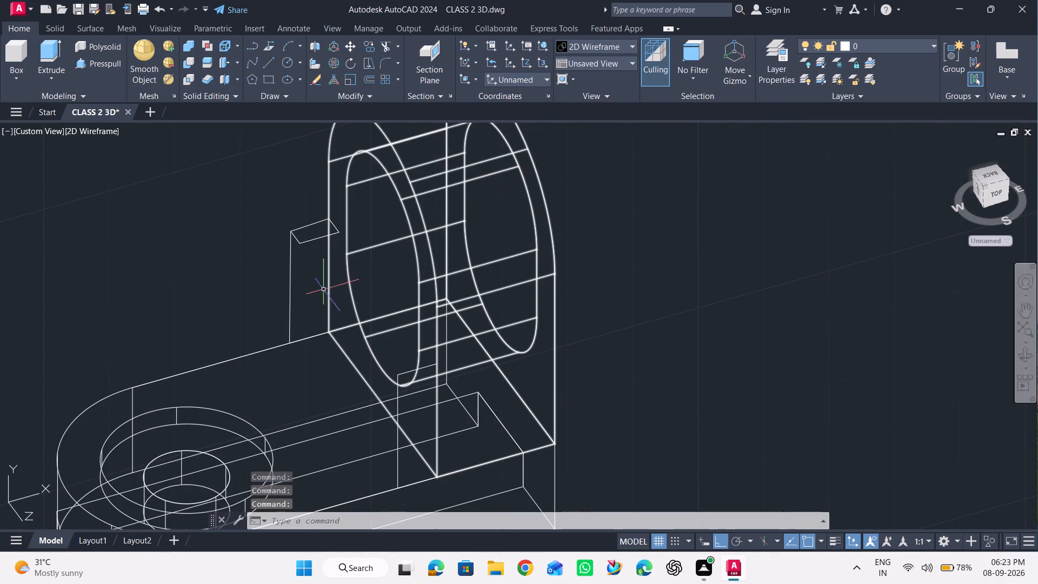
left_click(314, 240)
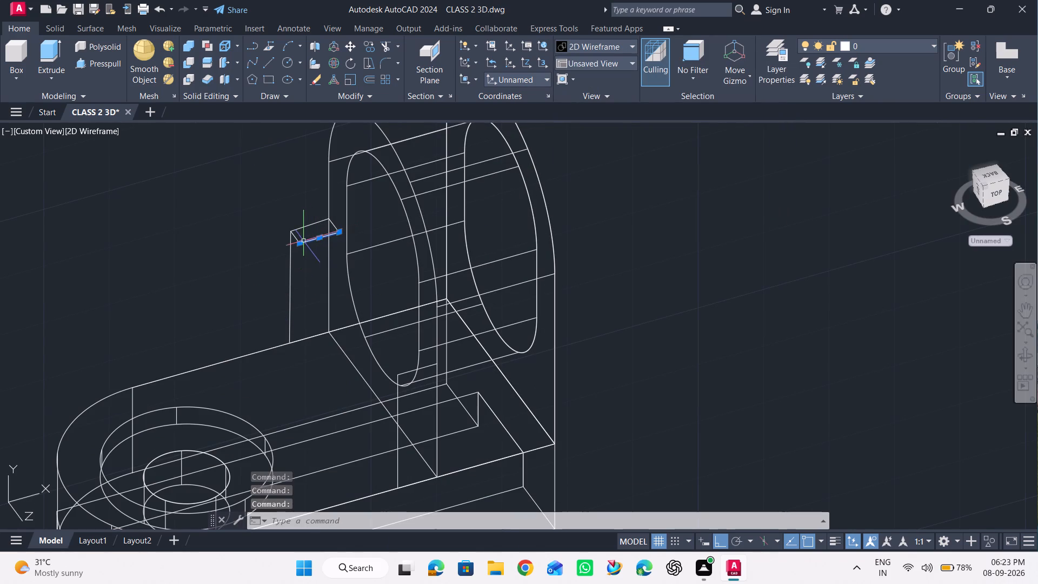
left_click(295, 238)
left_click(334, 226)
key("Delete")
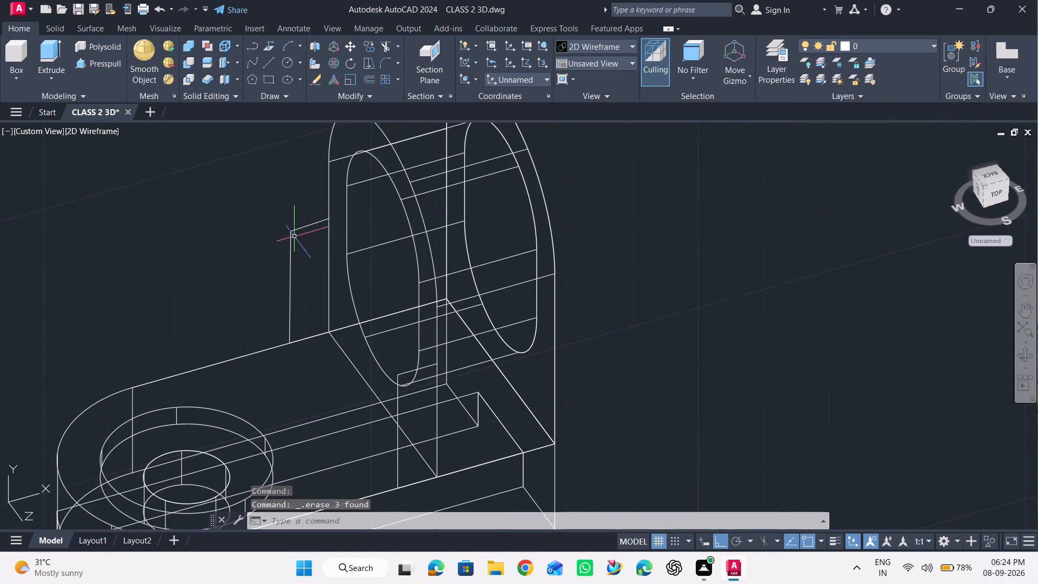
Draw lines from the far side profile's inner top corner down to the upright's base corner and across to the profile's outer bottom corner.
scroll(294, 236, "up", 2)
scroll(283, 233, "down", 1)
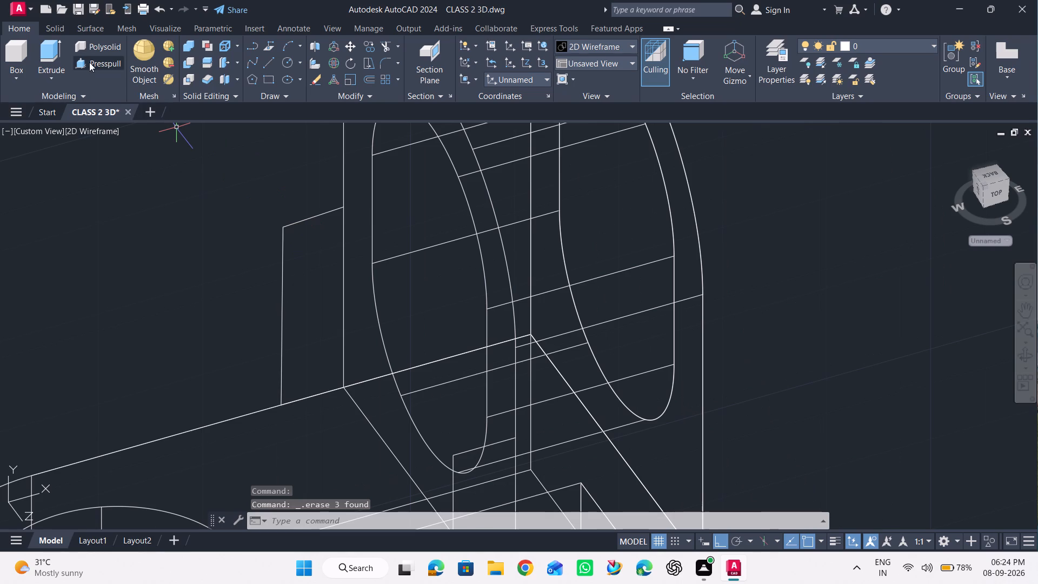
left_click(265, 62)
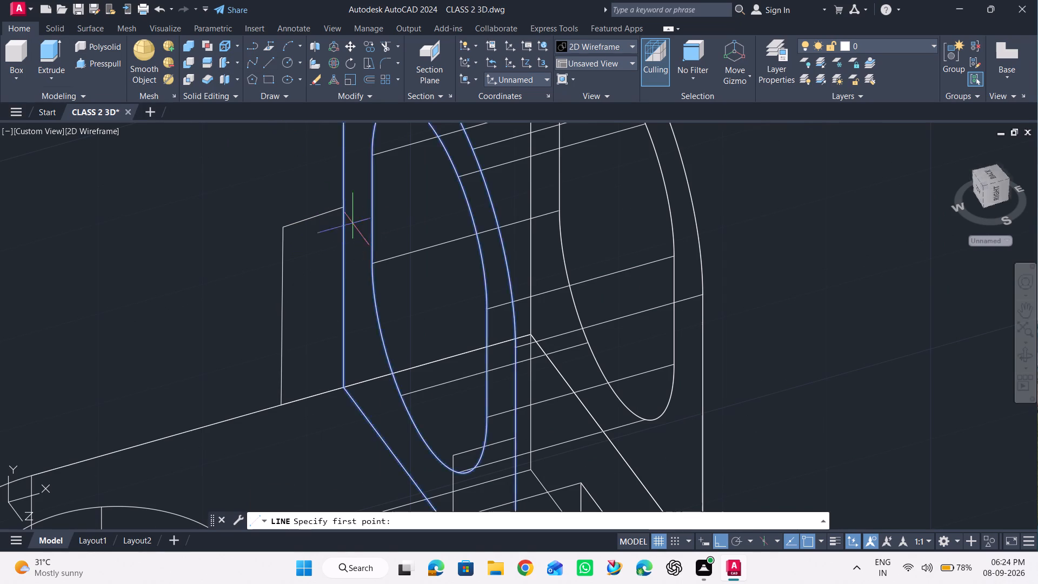
left_click(345, 210)
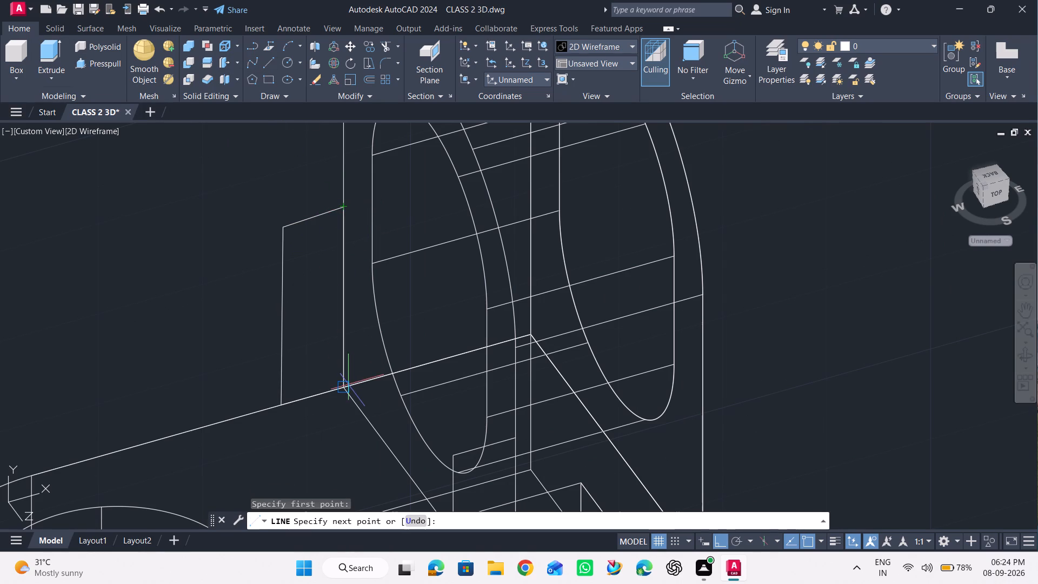
left_click(348, 385)
left_click(280, 404)
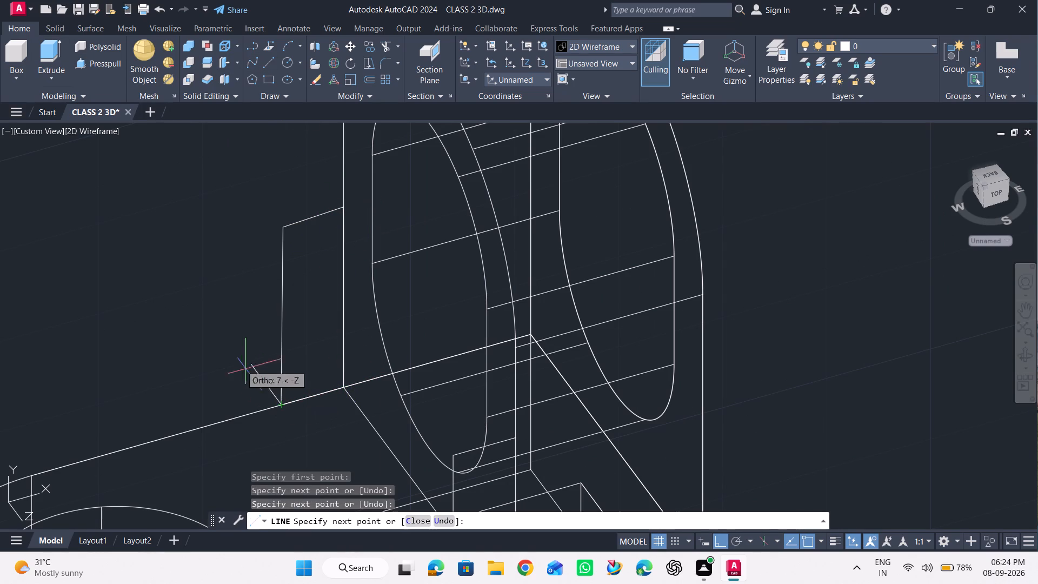
key("space")
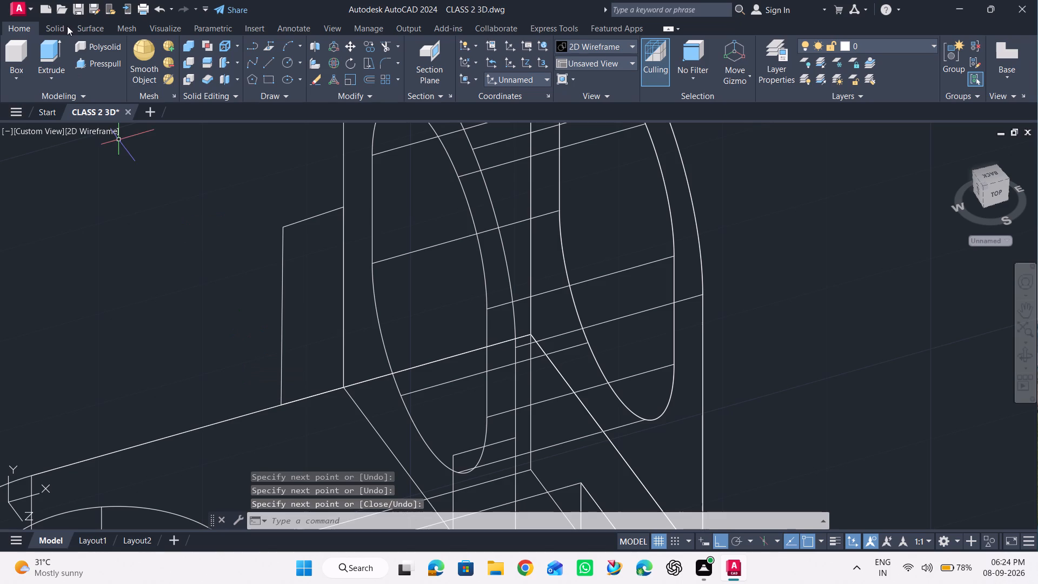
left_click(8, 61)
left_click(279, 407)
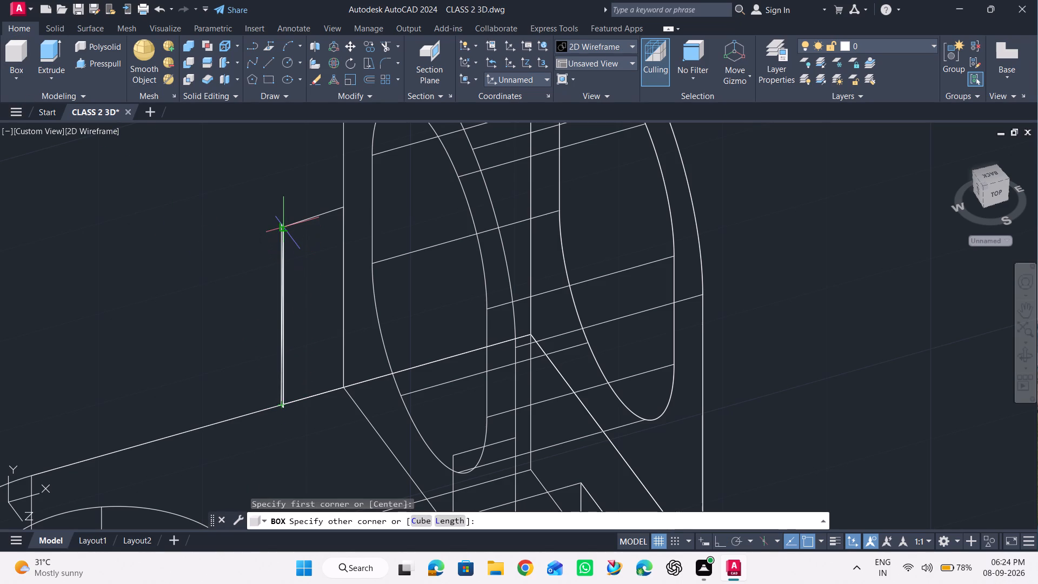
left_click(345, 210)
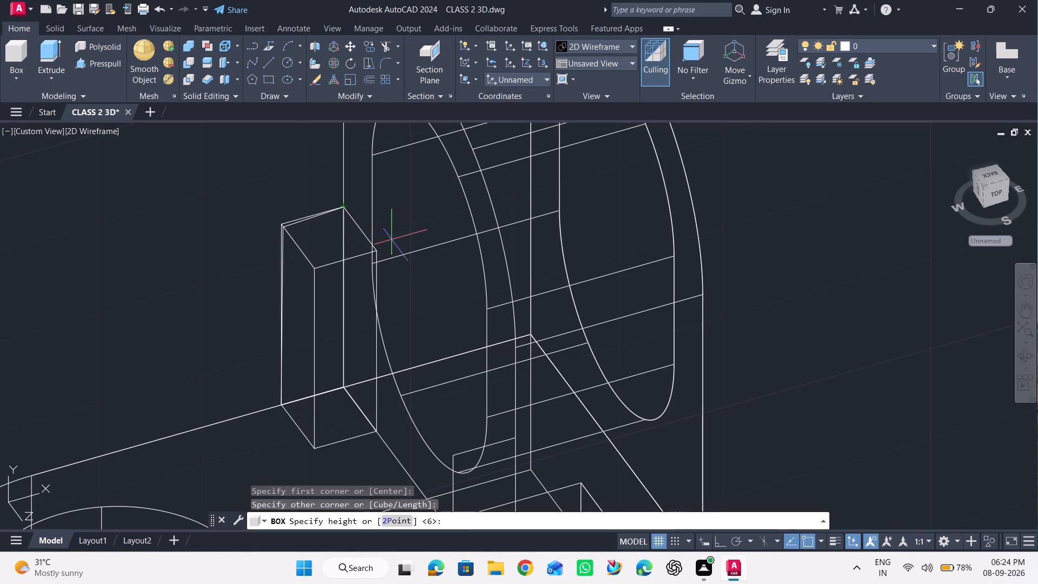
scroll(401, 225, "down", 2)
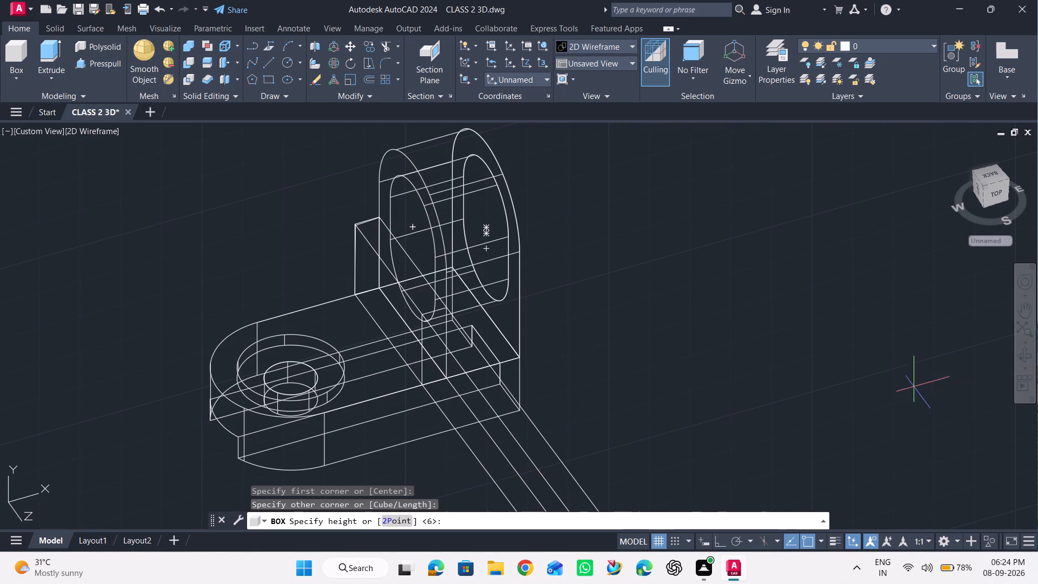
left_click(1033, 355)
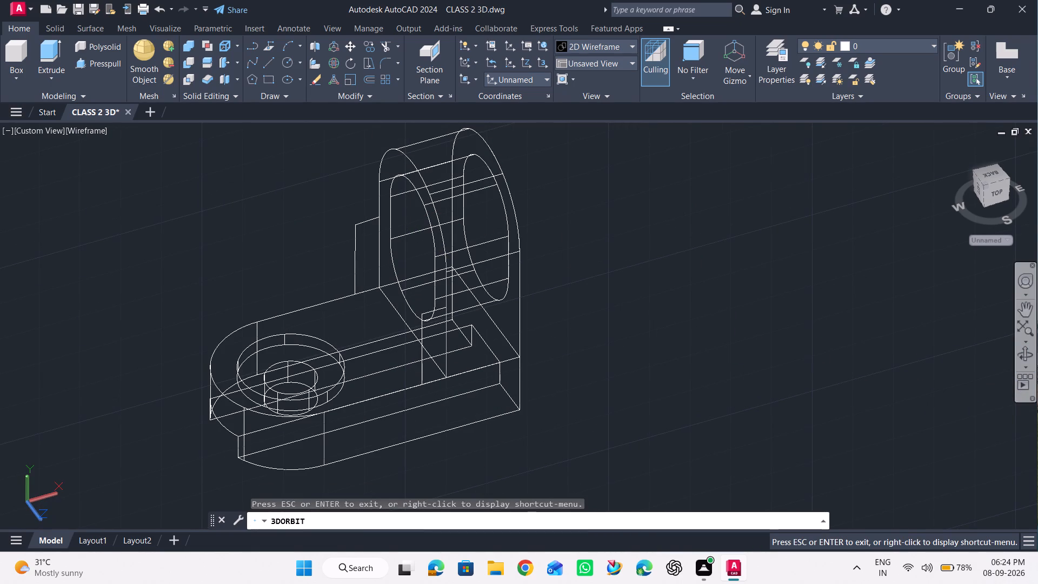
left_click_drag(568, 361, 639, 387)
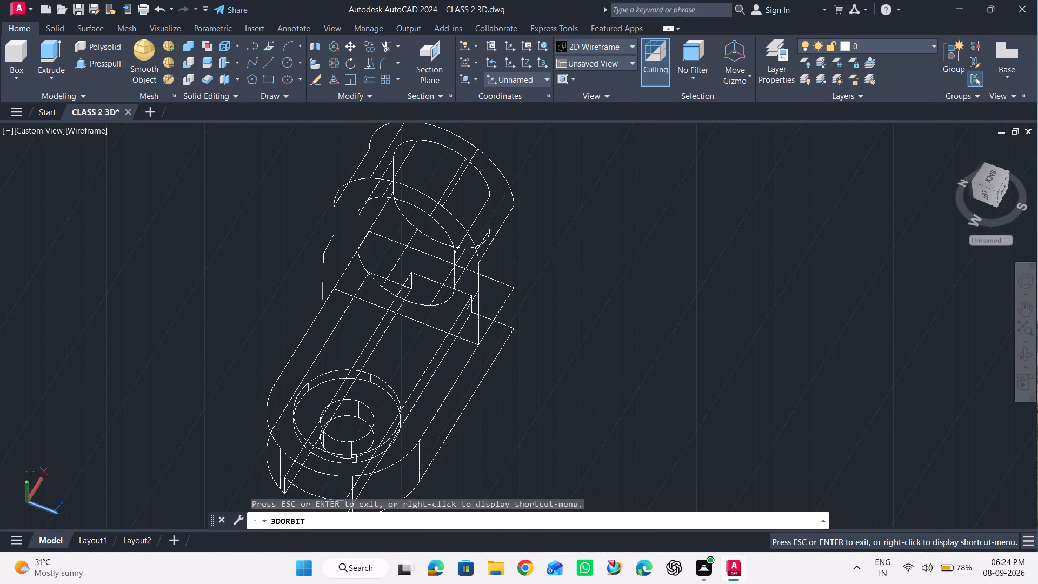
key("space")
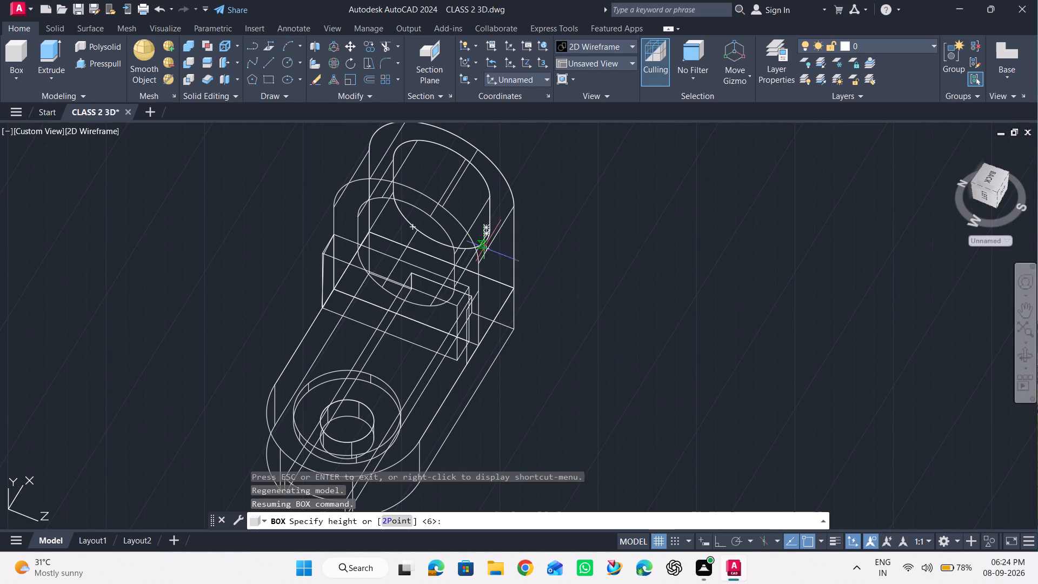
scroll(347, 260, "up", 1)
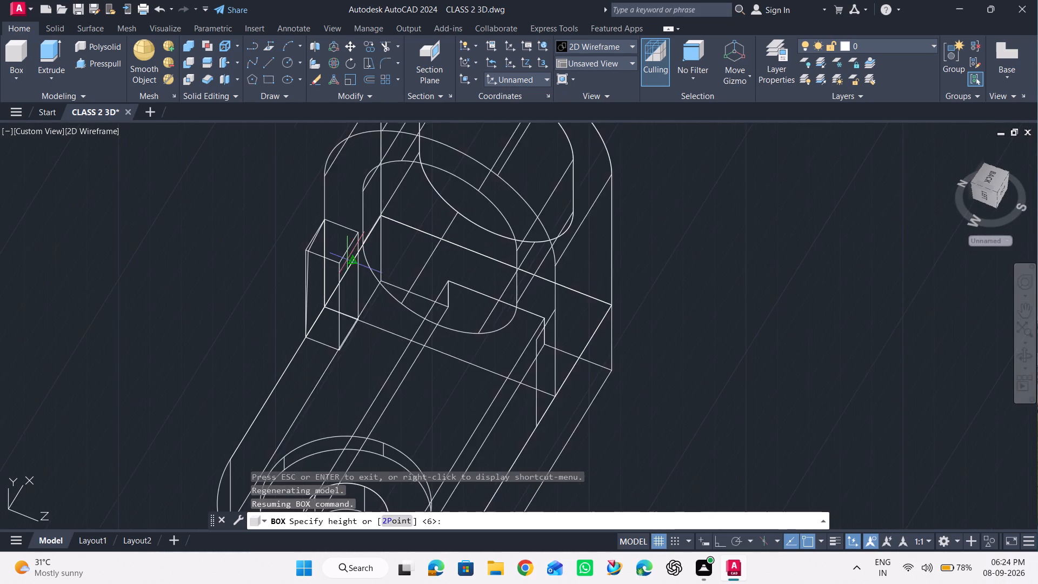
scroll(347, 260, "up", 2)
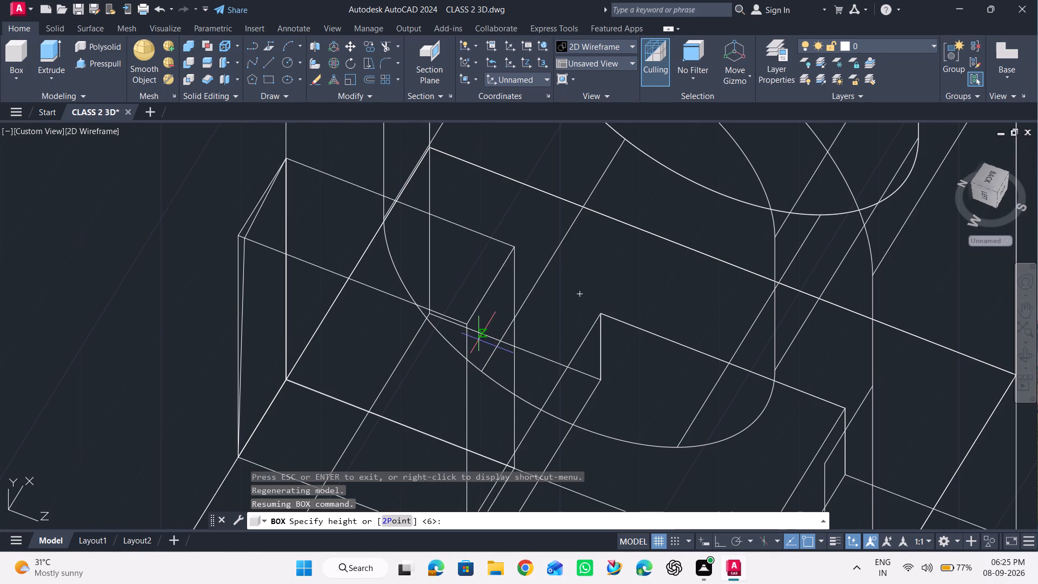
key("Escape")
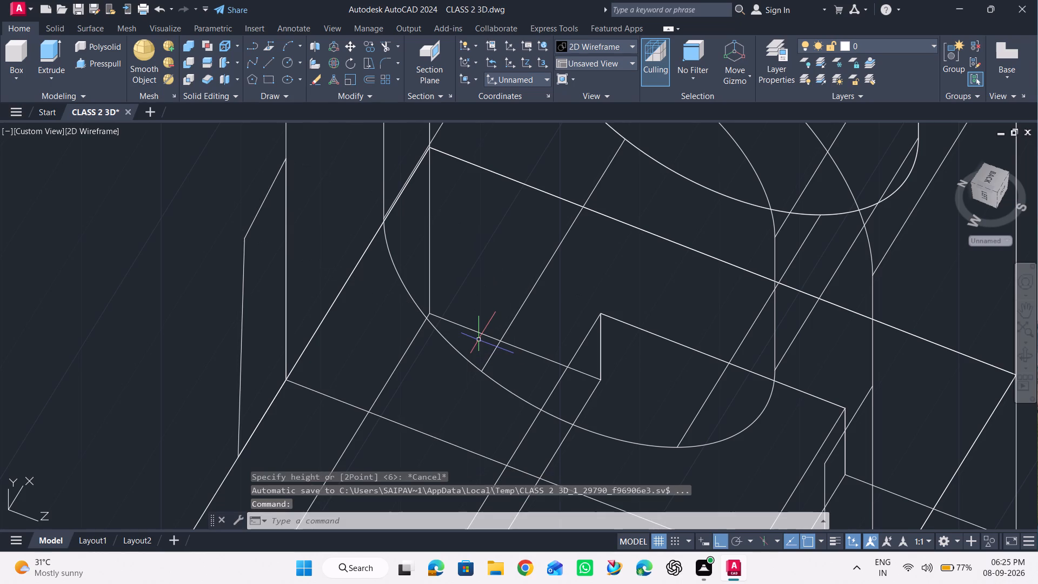
Draw an orthogonal line from the oval opening's lower curve on the upright's front face, parallel to the base's long edges toward its rounded end.
scroll(427, 348, "down", 3)
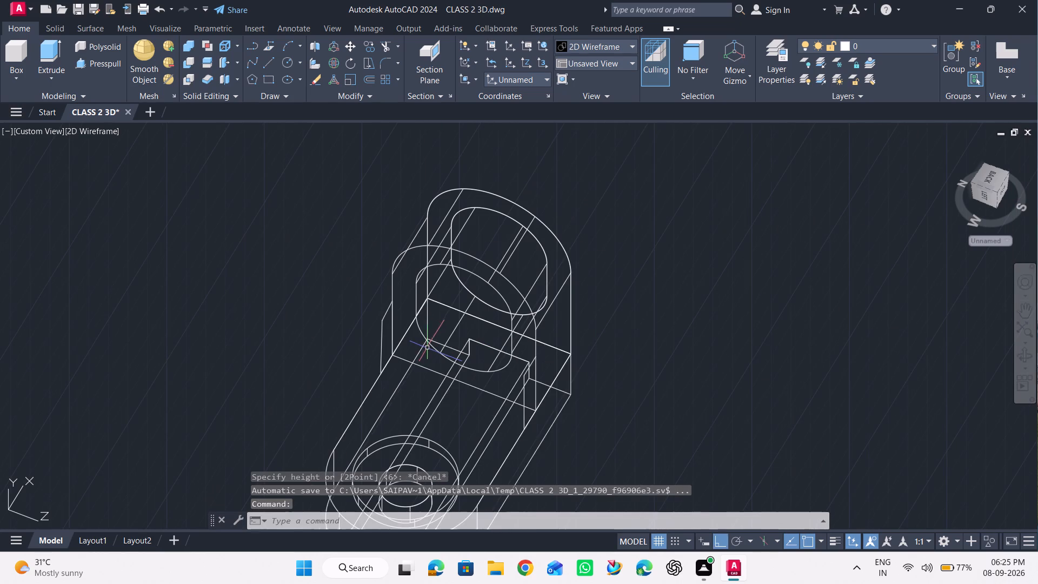
left_click(1035, 356)
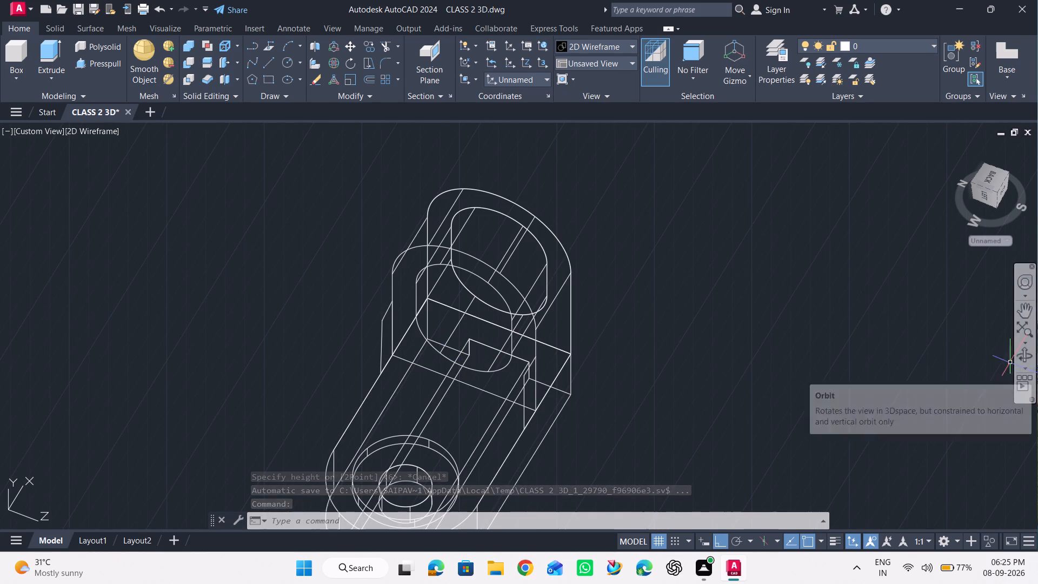
left_click(1023, 360)
left_click_drag(779, 363, 688, 309)
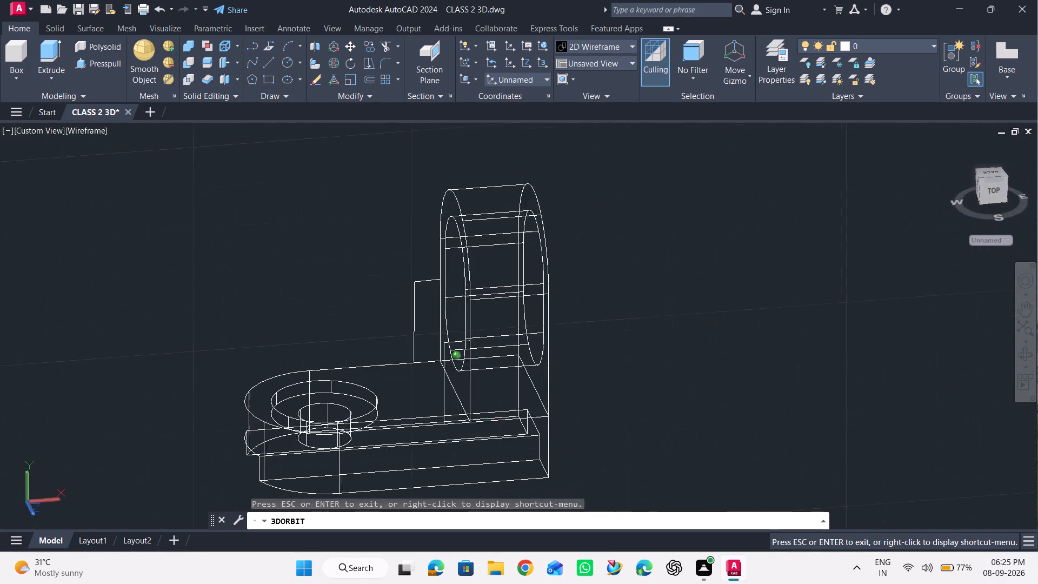
left_click_drag(688, 309, 756, 310)
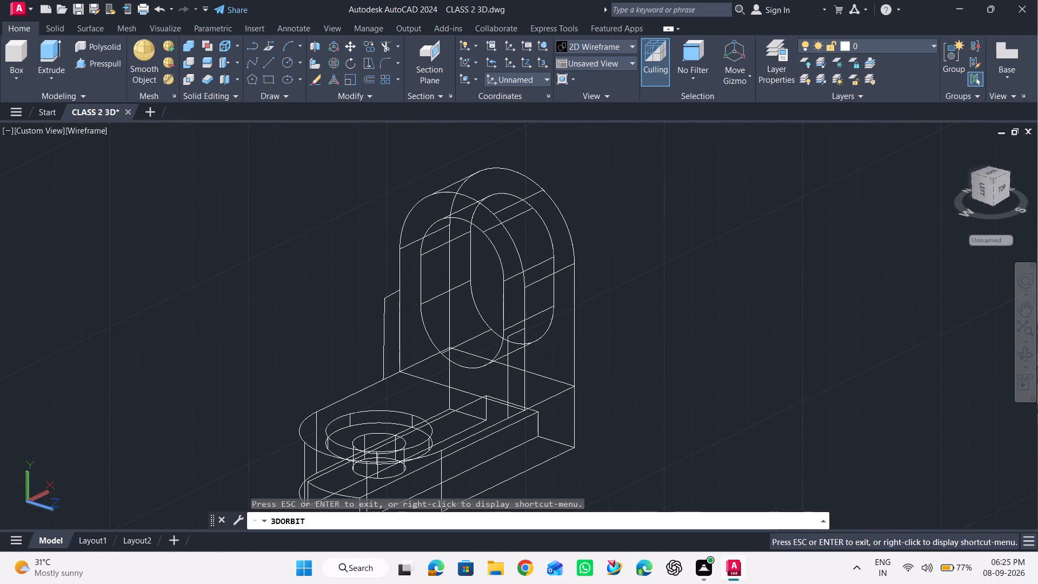
key("Escape")
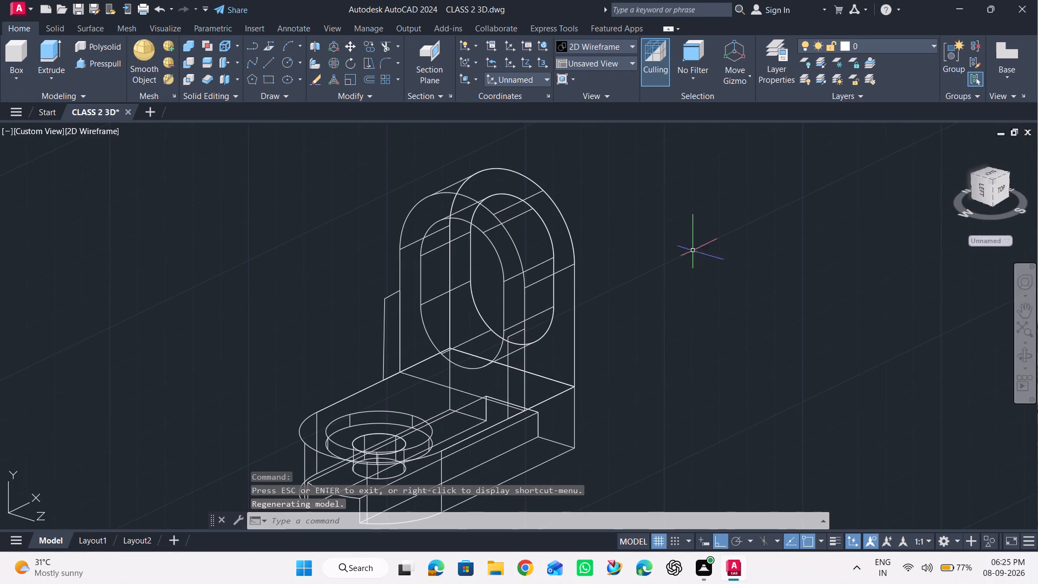
scroll(438, 341, "up", 2)
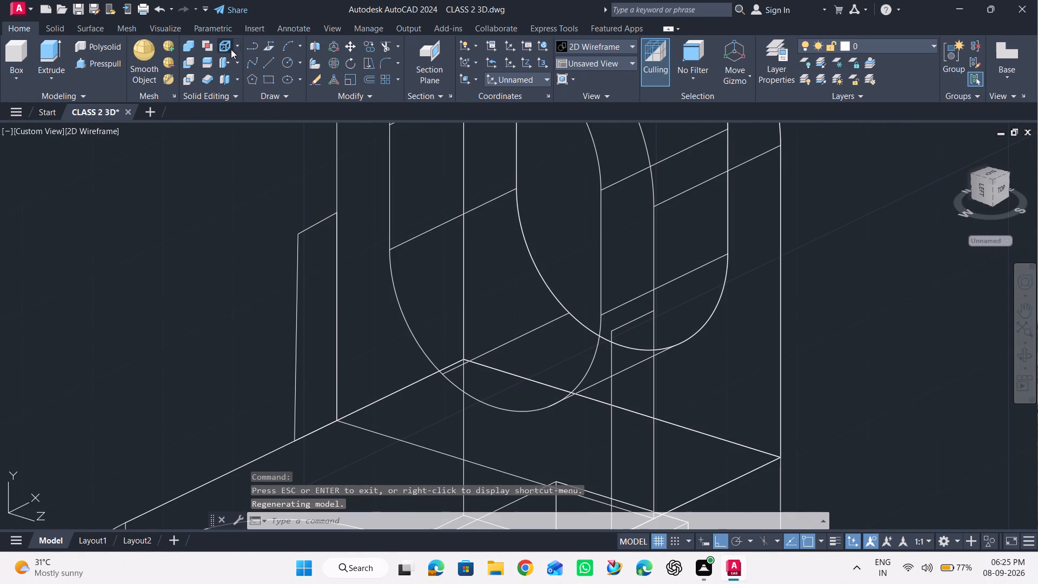
left_click(264, 66)
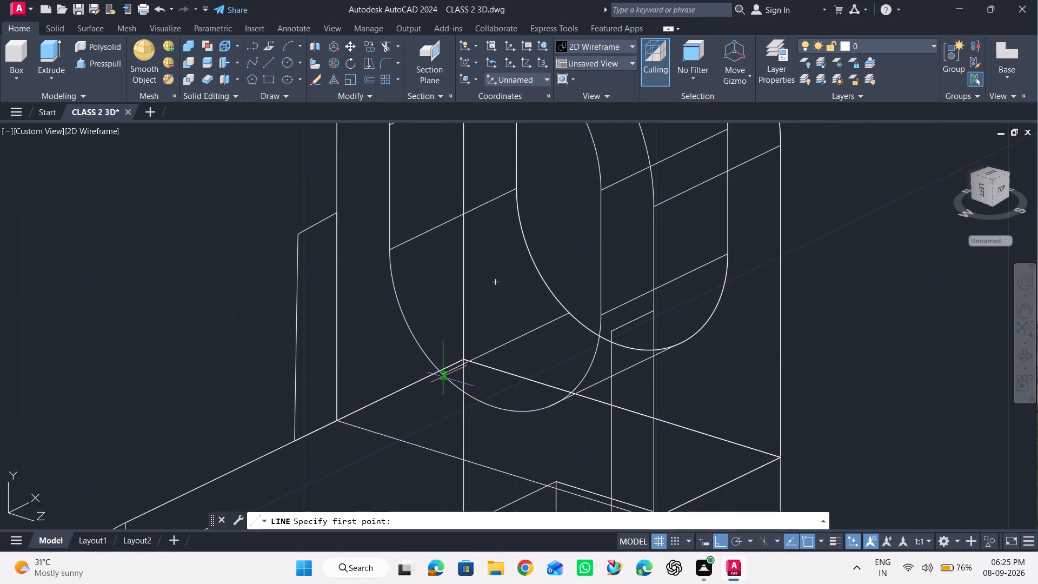
left_click(441, 376)
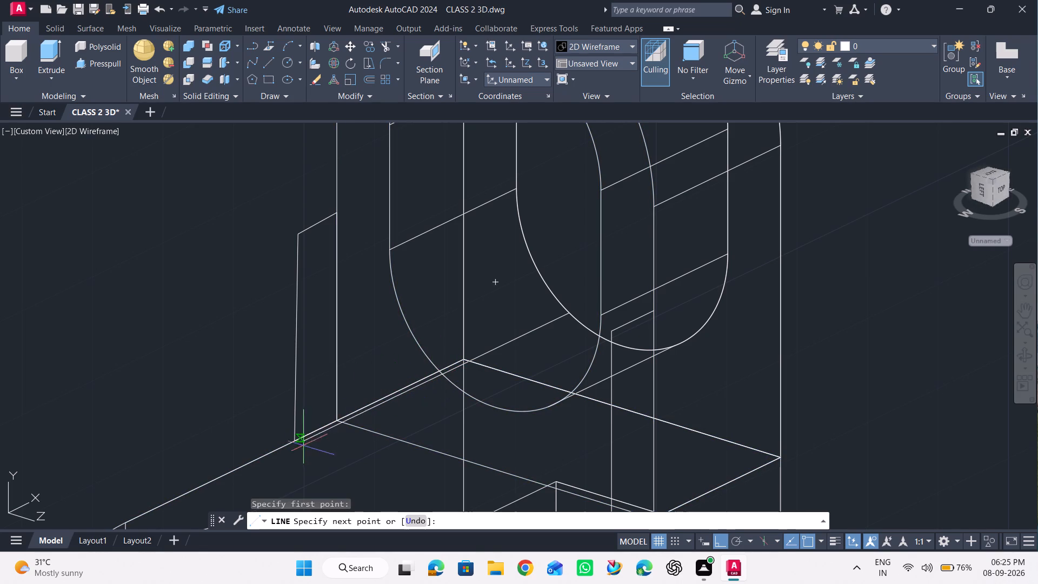
left_click(319, 454)
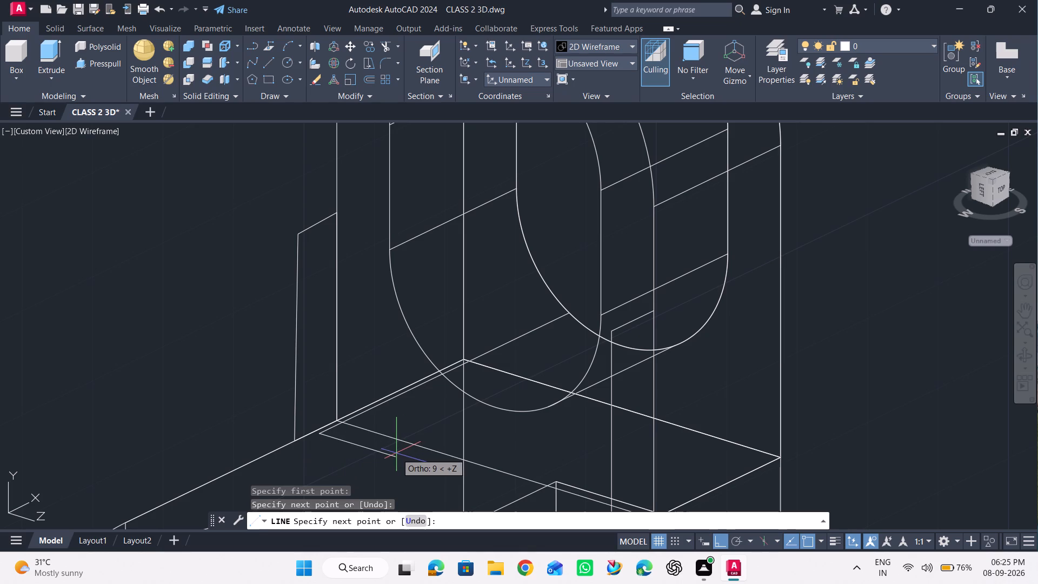
key("space")
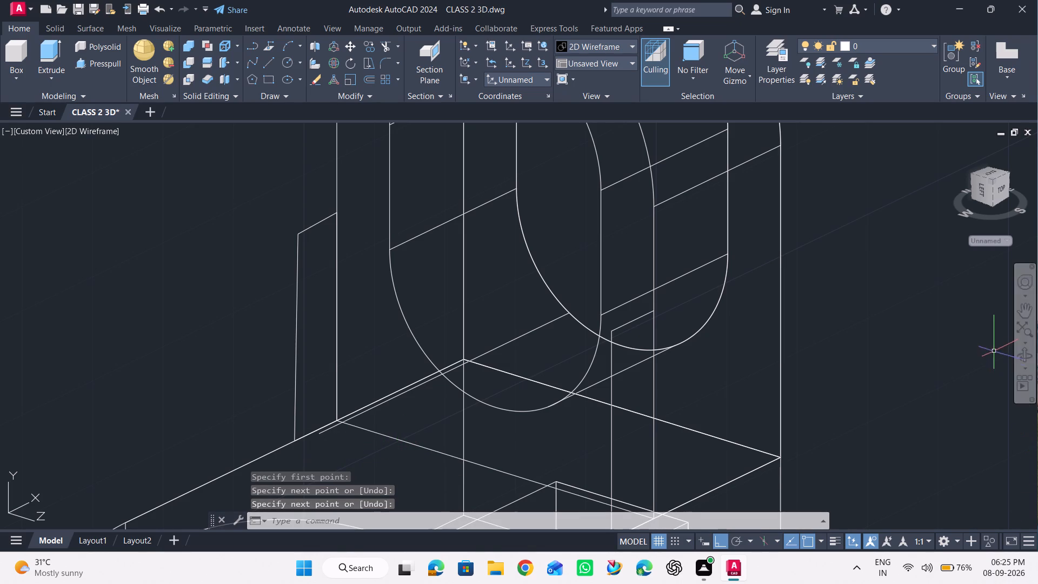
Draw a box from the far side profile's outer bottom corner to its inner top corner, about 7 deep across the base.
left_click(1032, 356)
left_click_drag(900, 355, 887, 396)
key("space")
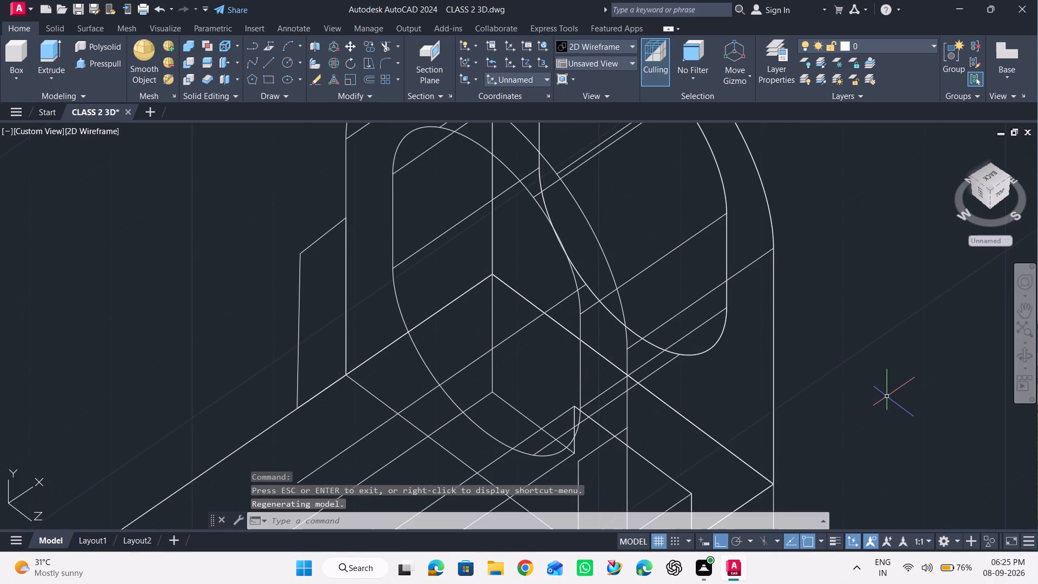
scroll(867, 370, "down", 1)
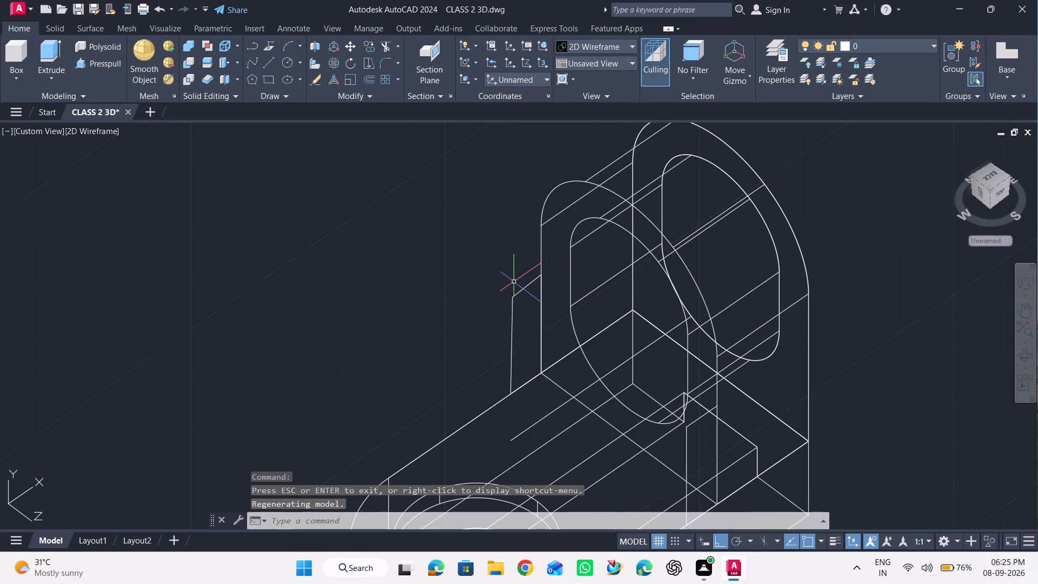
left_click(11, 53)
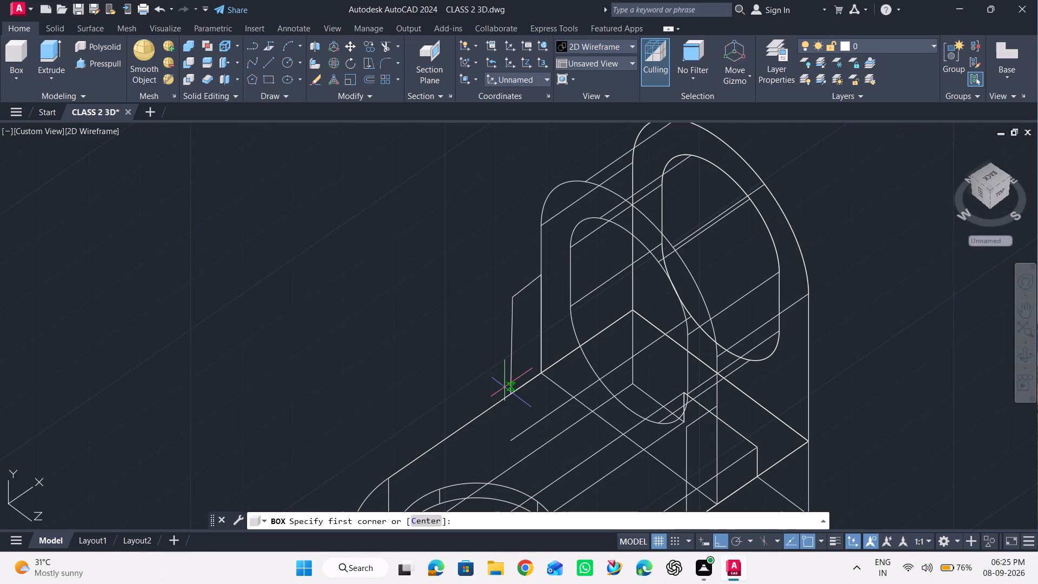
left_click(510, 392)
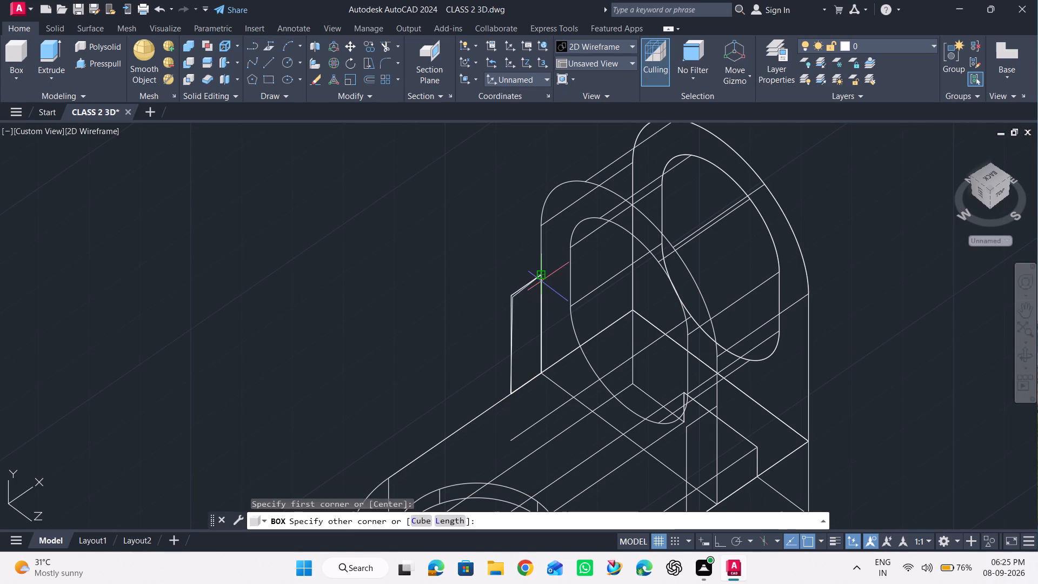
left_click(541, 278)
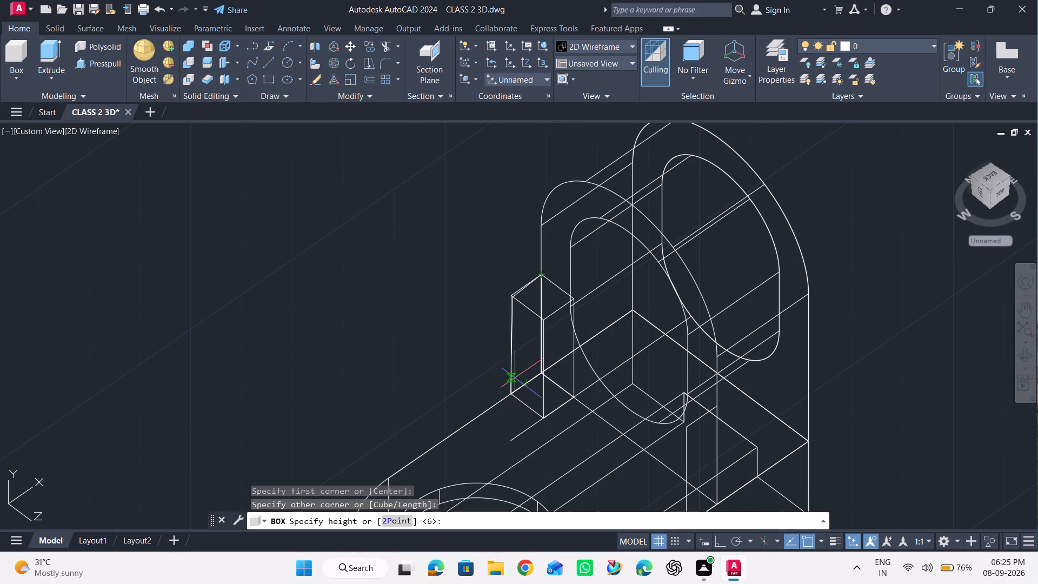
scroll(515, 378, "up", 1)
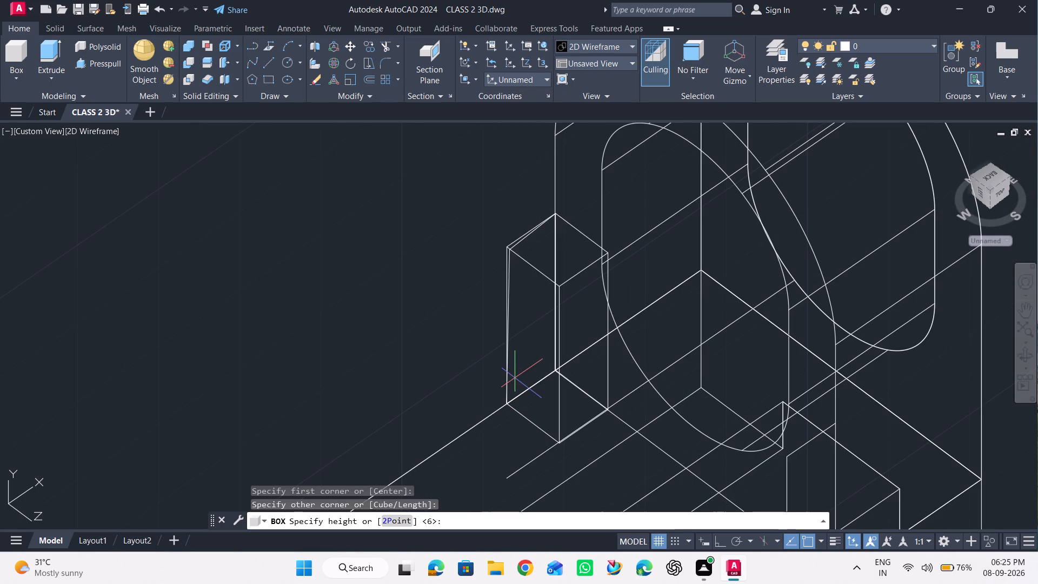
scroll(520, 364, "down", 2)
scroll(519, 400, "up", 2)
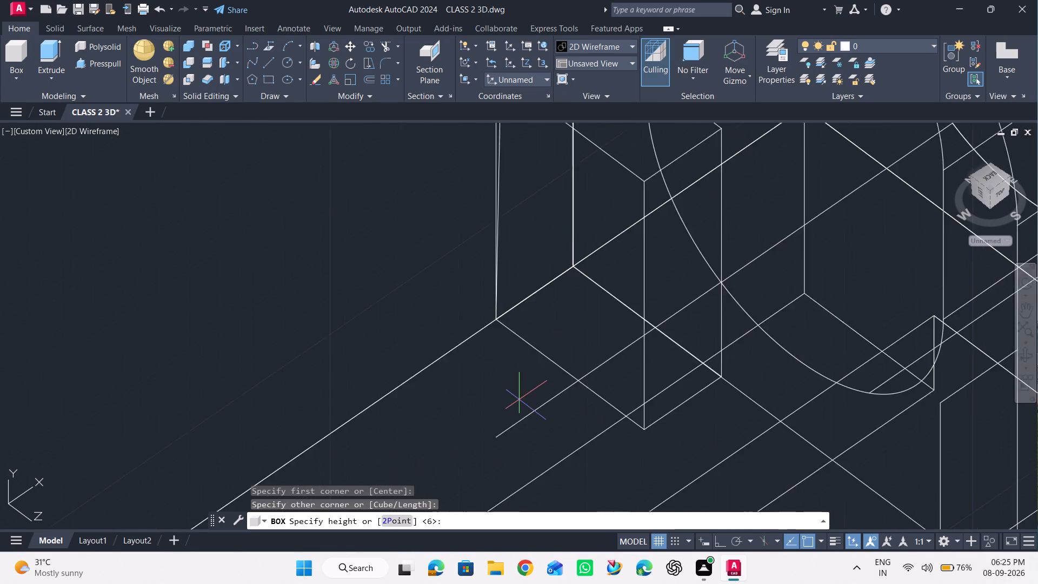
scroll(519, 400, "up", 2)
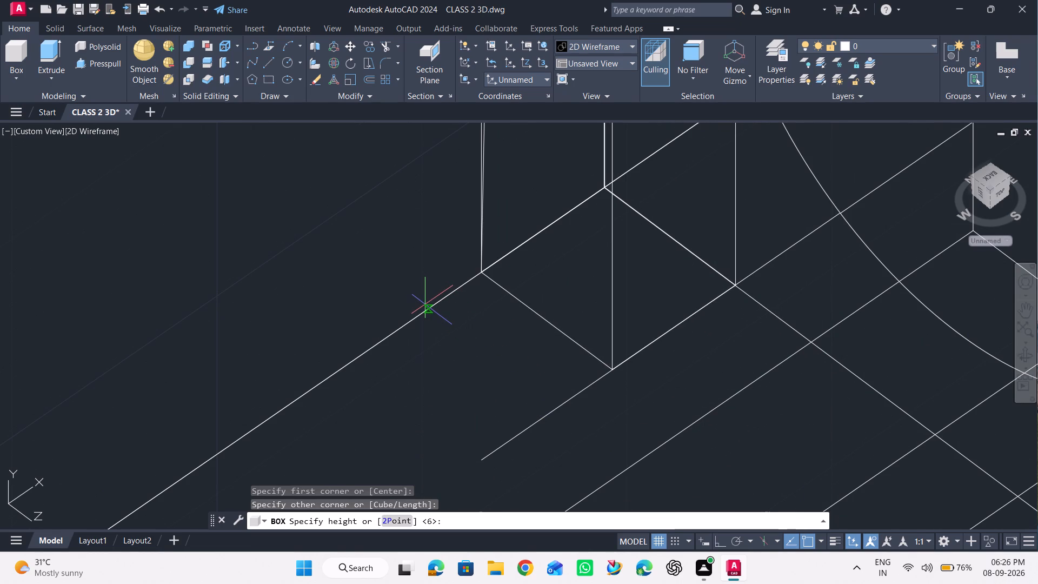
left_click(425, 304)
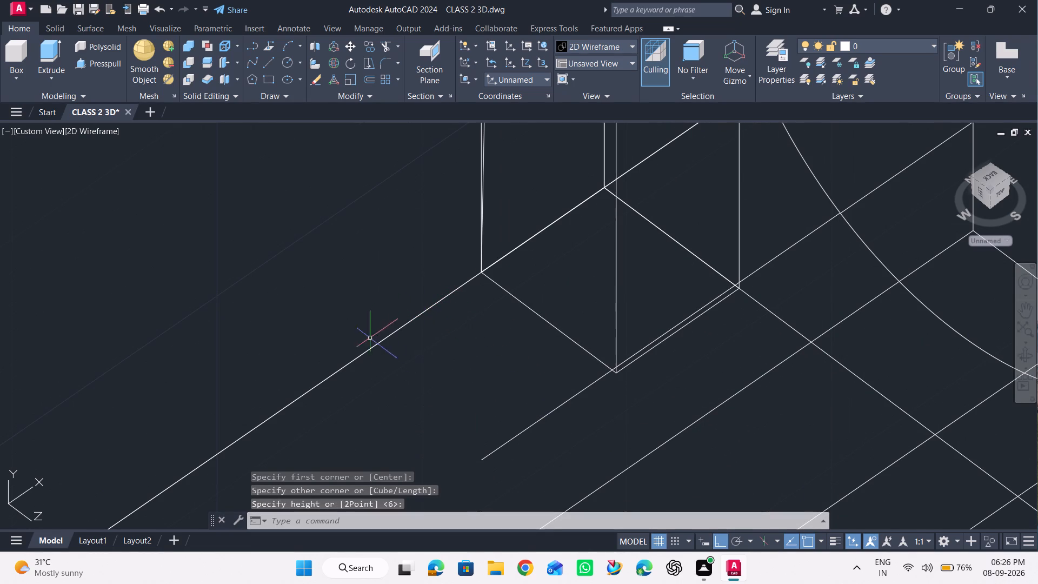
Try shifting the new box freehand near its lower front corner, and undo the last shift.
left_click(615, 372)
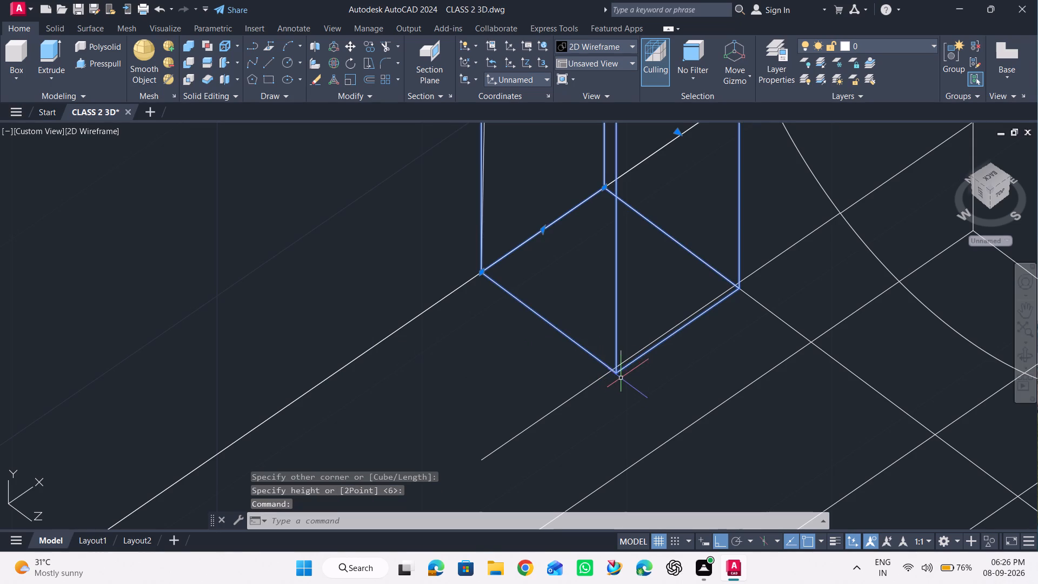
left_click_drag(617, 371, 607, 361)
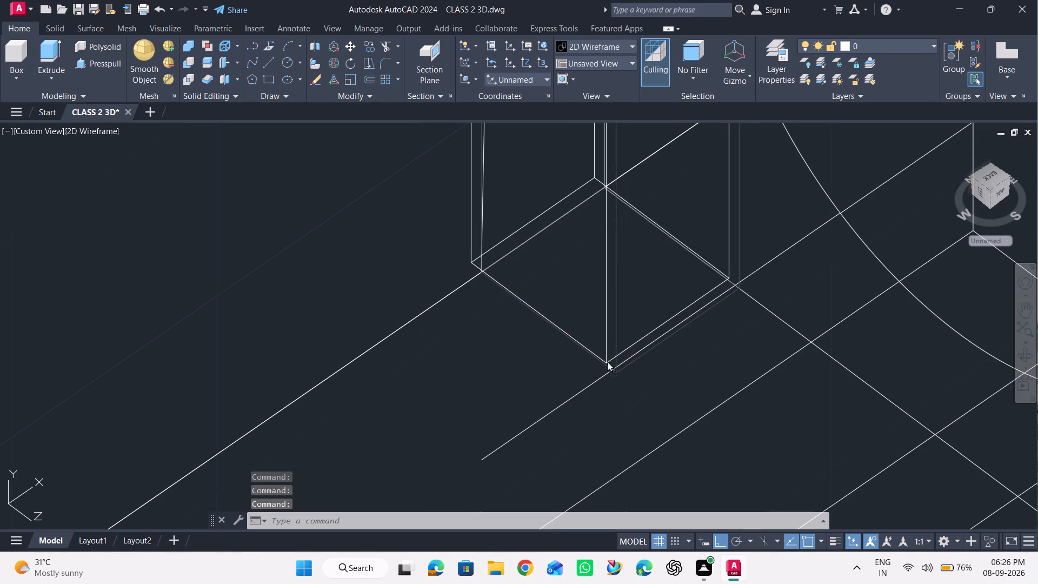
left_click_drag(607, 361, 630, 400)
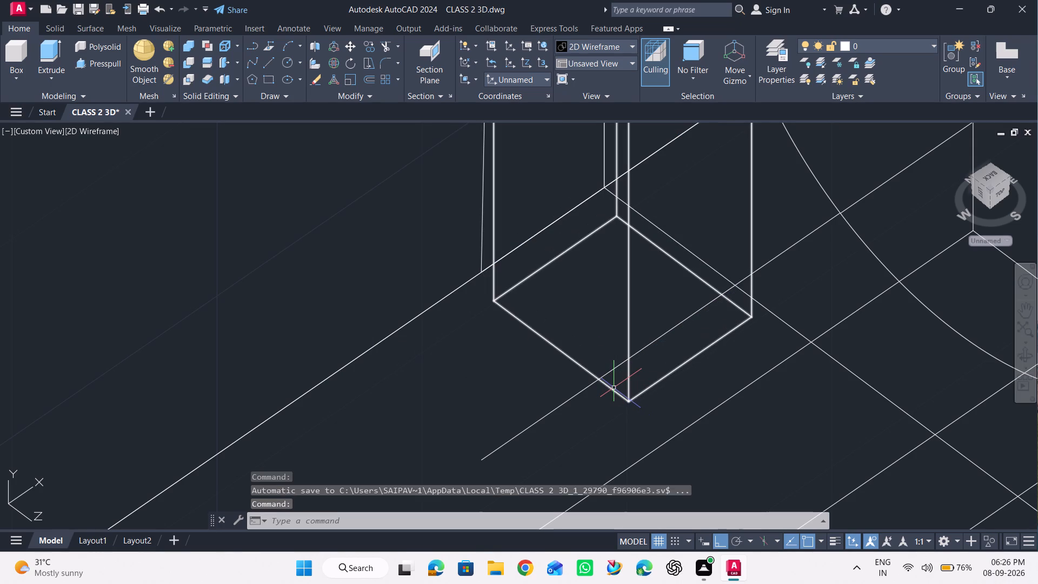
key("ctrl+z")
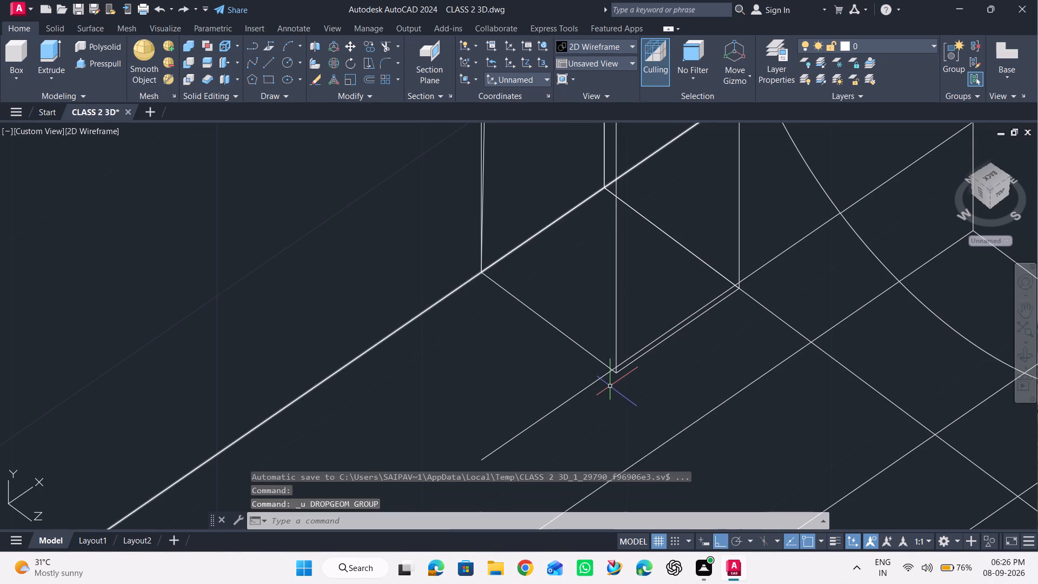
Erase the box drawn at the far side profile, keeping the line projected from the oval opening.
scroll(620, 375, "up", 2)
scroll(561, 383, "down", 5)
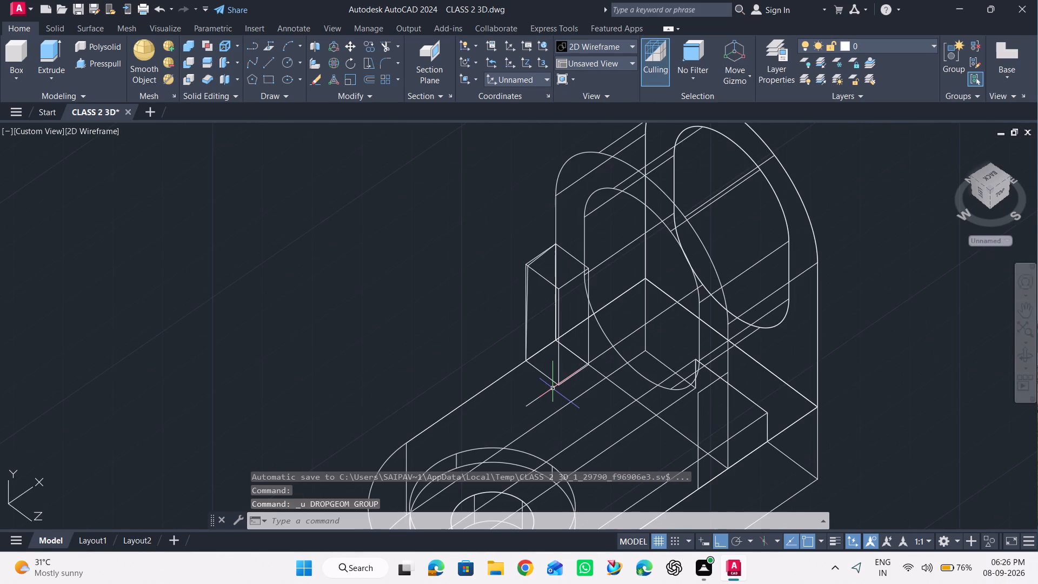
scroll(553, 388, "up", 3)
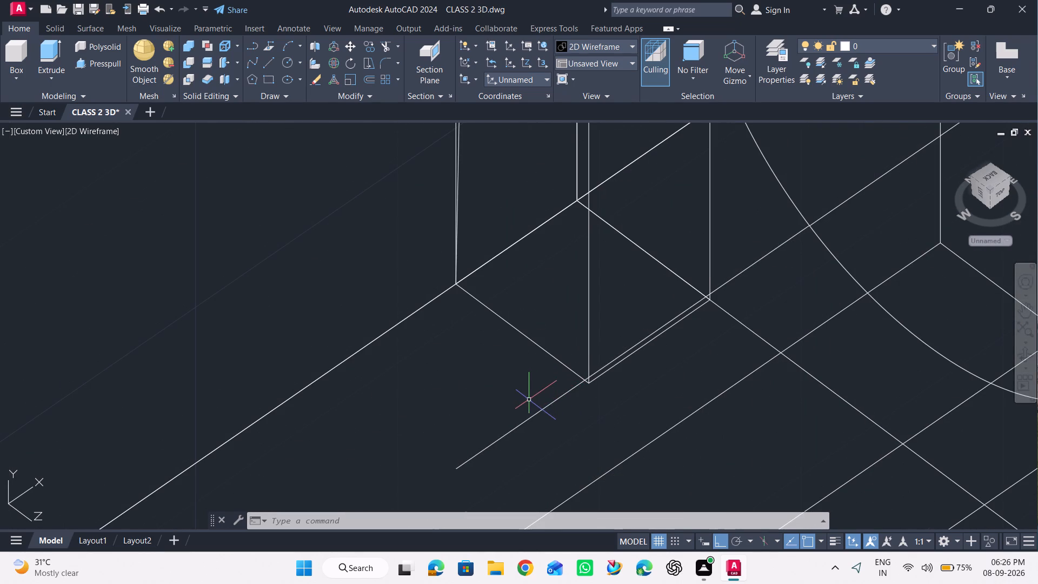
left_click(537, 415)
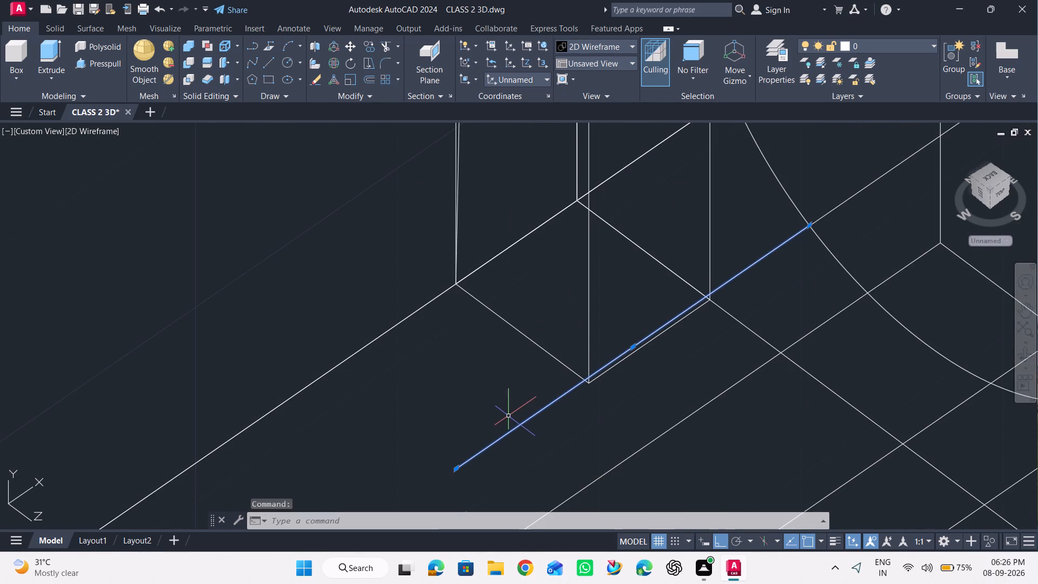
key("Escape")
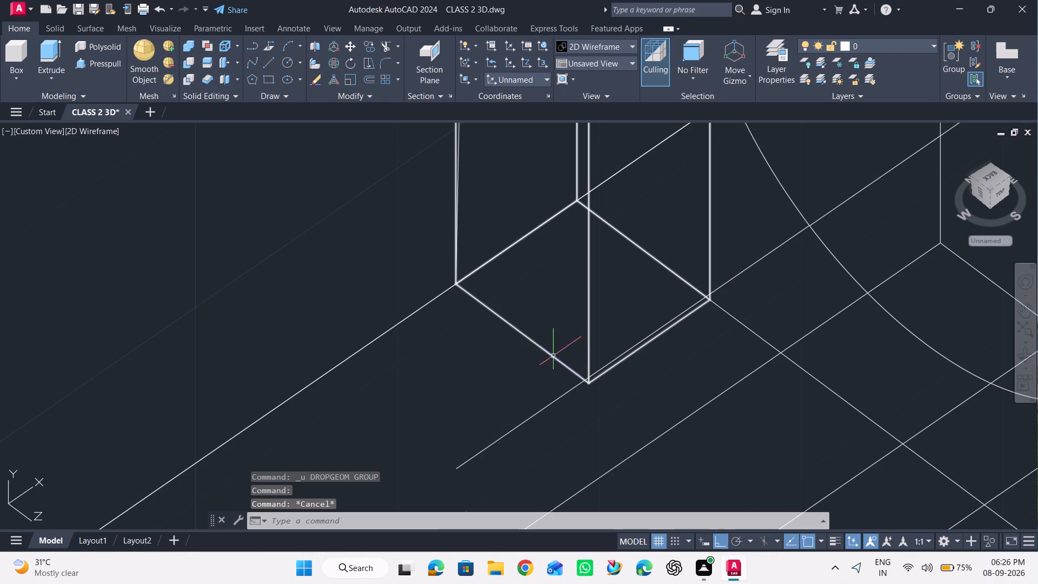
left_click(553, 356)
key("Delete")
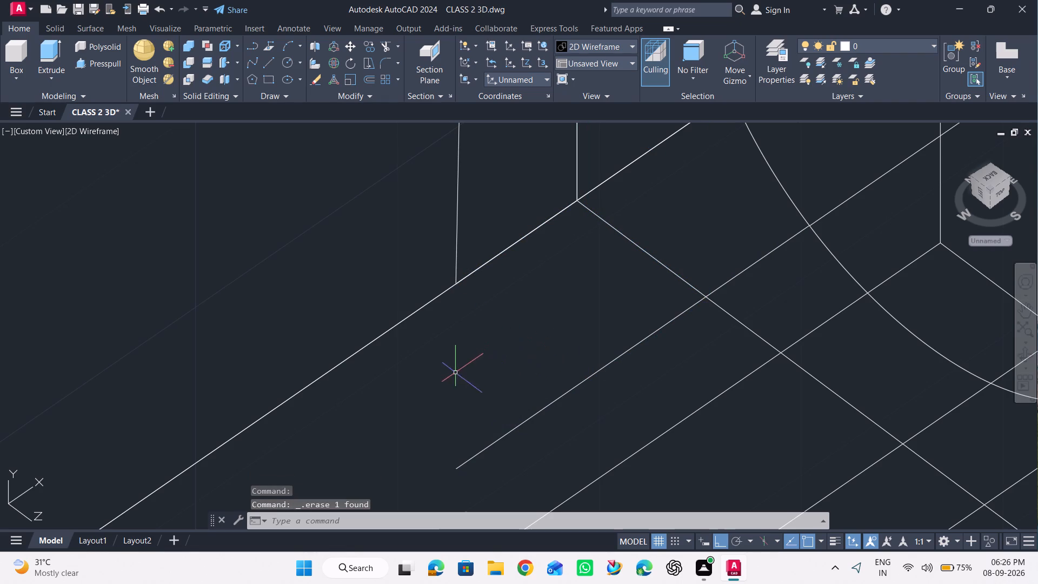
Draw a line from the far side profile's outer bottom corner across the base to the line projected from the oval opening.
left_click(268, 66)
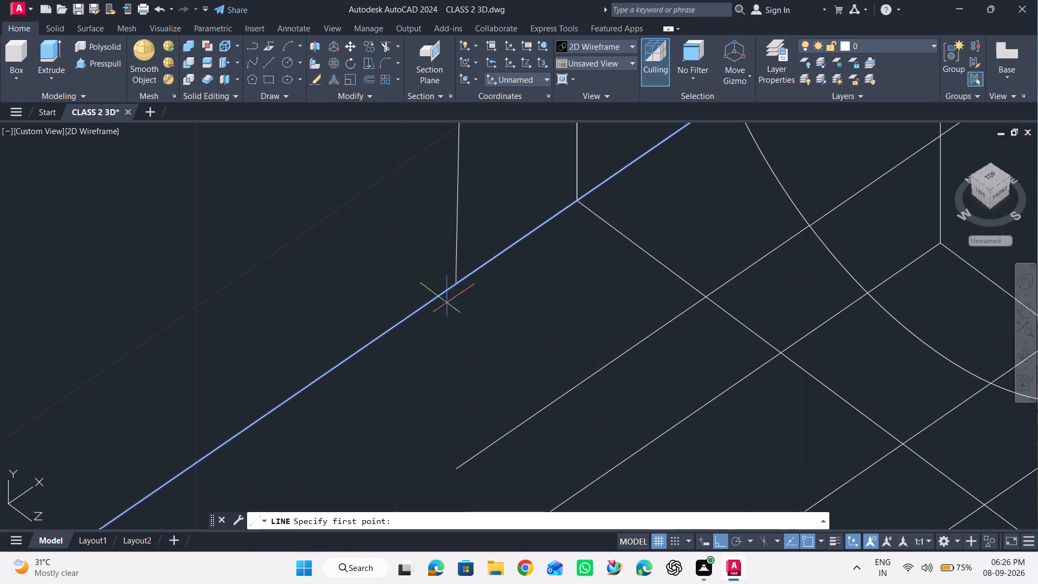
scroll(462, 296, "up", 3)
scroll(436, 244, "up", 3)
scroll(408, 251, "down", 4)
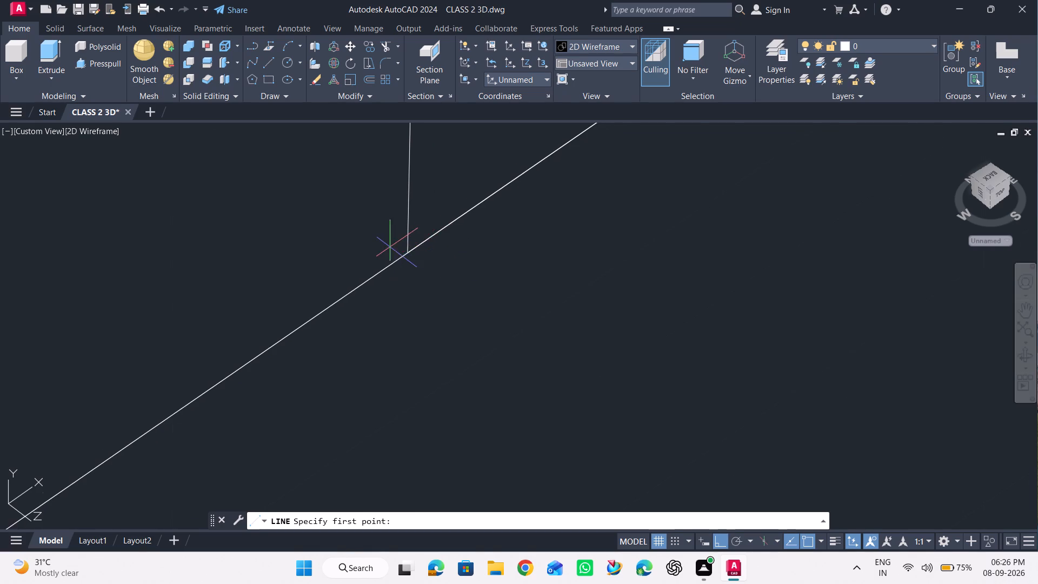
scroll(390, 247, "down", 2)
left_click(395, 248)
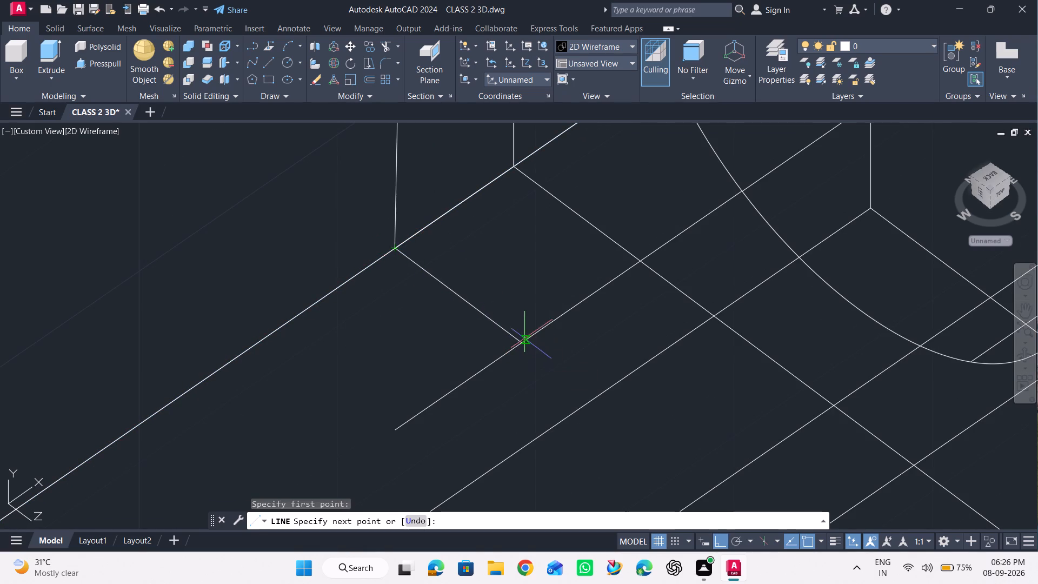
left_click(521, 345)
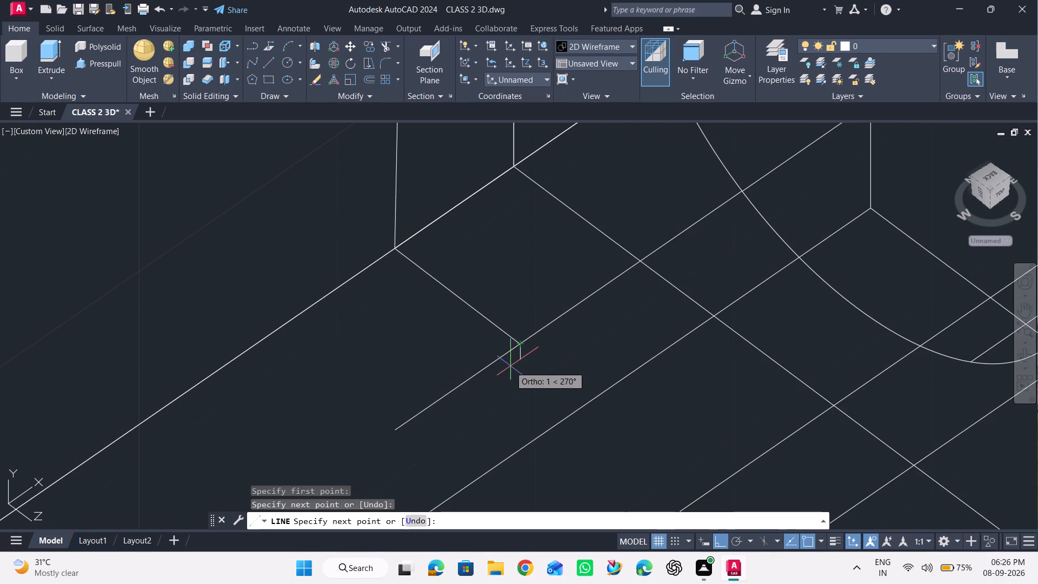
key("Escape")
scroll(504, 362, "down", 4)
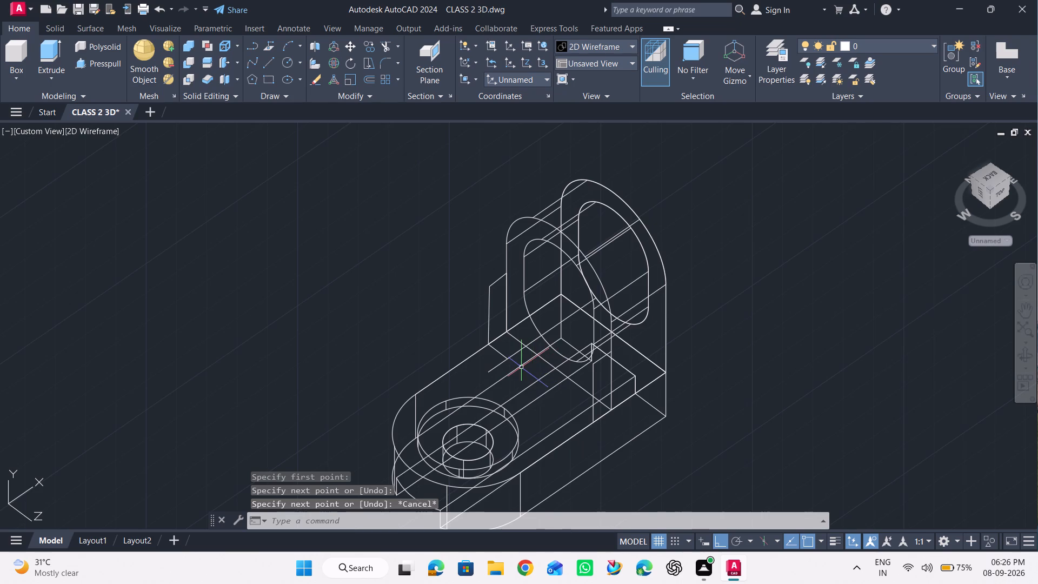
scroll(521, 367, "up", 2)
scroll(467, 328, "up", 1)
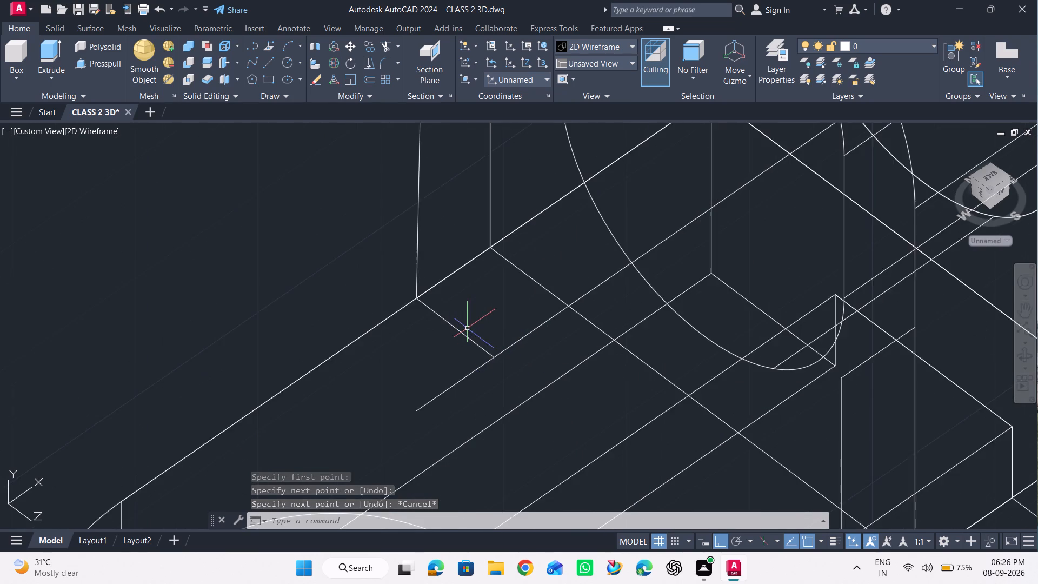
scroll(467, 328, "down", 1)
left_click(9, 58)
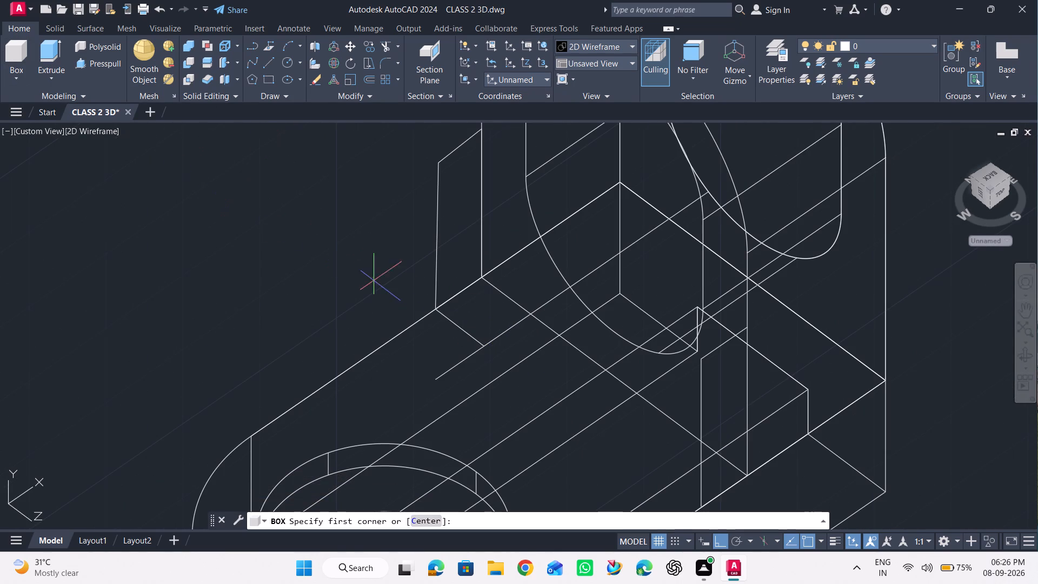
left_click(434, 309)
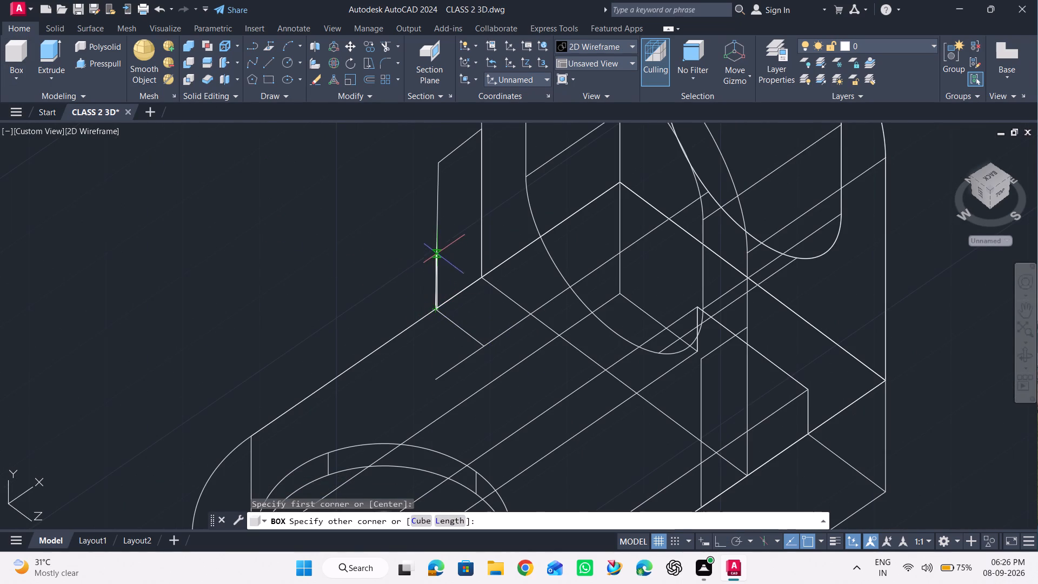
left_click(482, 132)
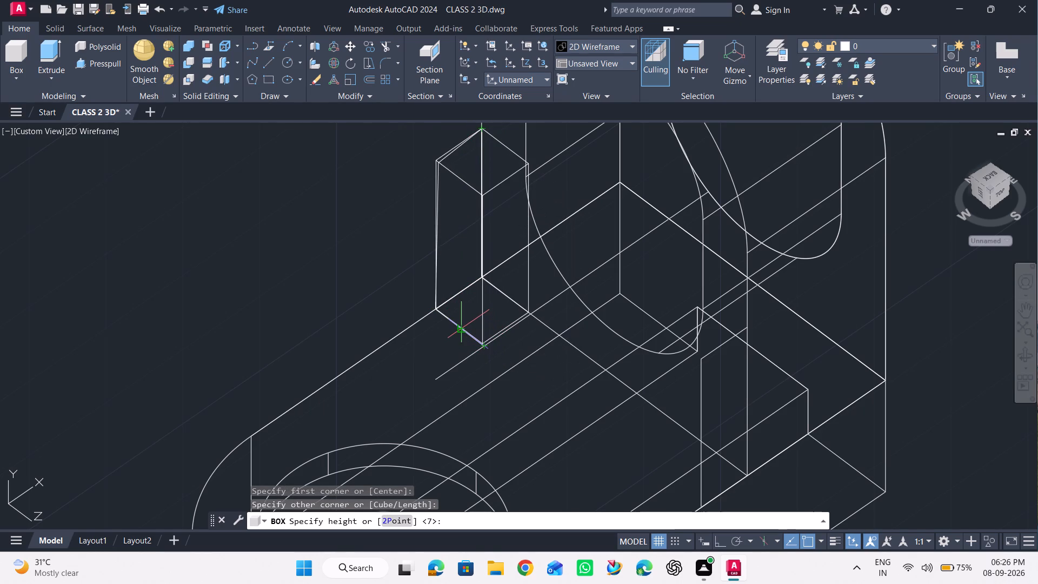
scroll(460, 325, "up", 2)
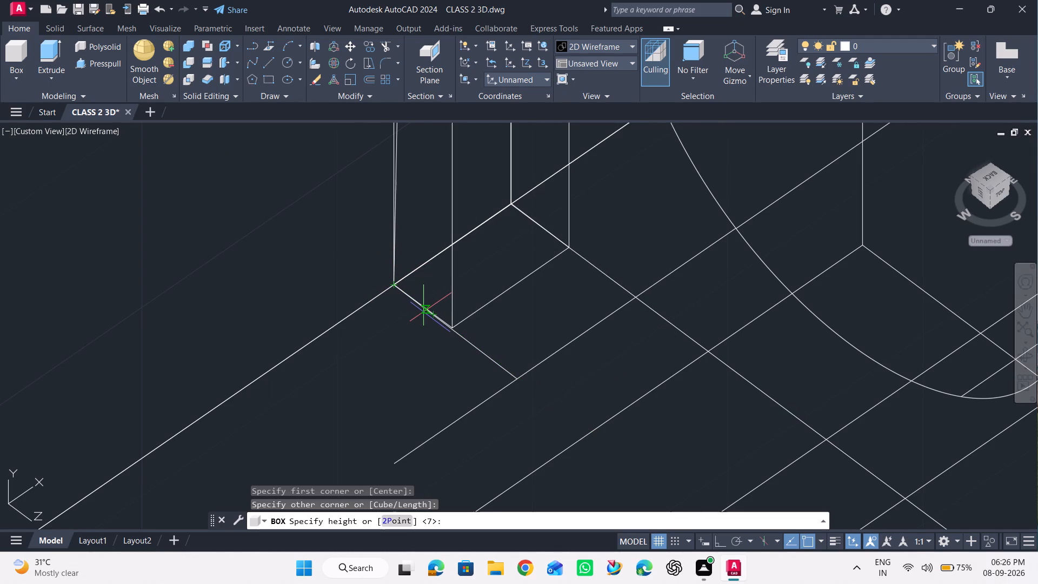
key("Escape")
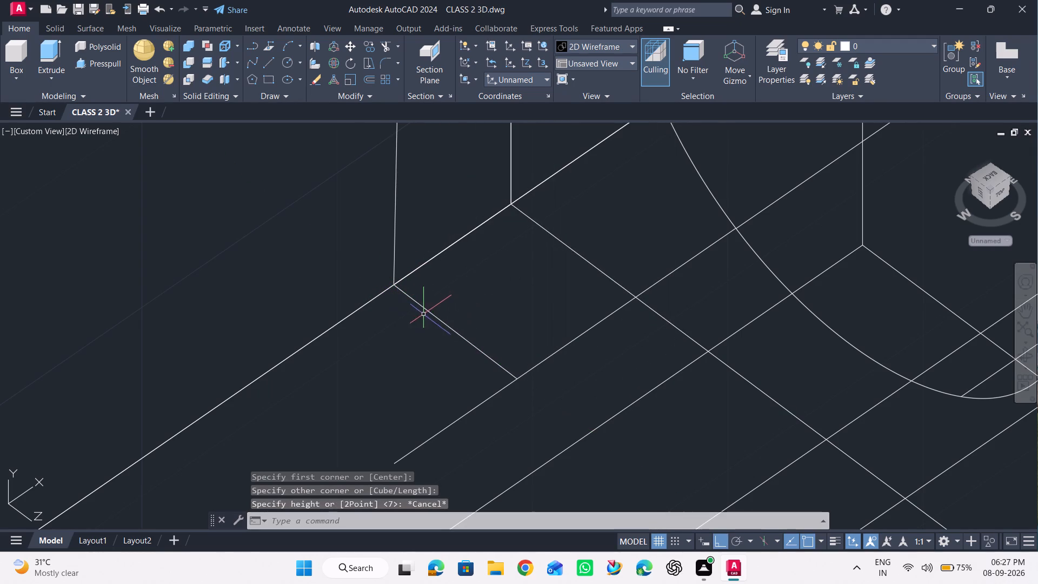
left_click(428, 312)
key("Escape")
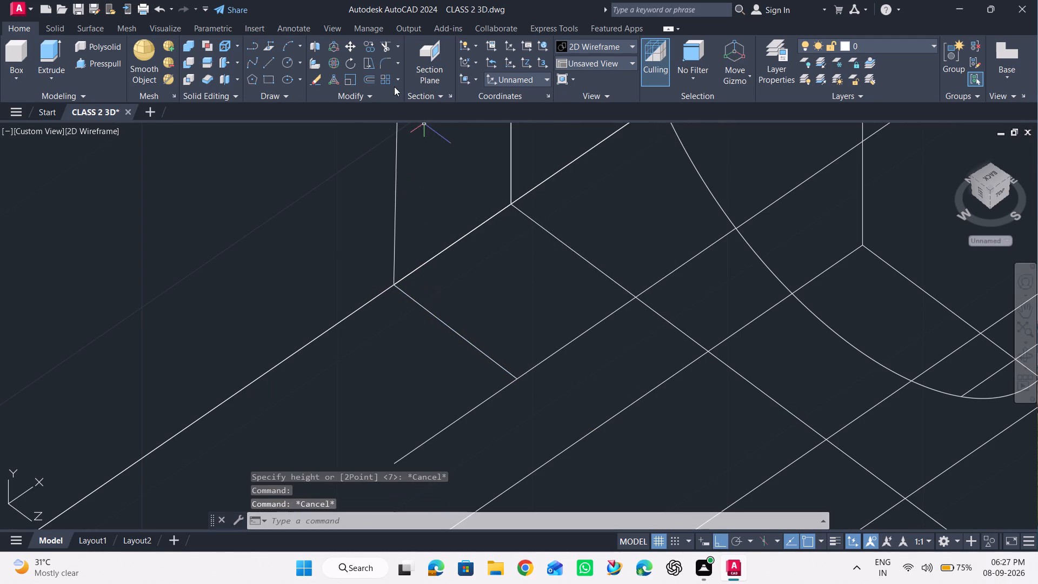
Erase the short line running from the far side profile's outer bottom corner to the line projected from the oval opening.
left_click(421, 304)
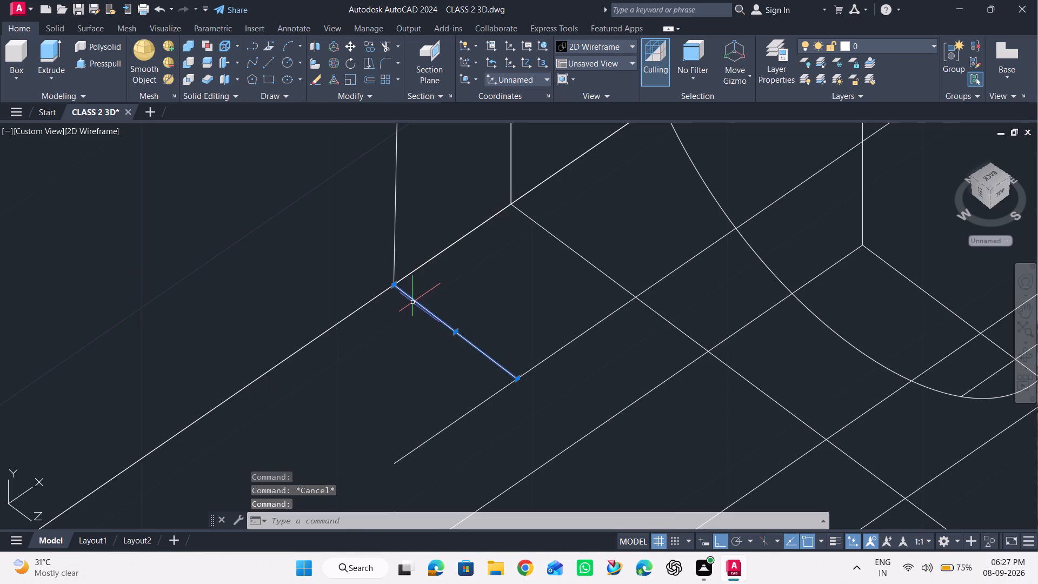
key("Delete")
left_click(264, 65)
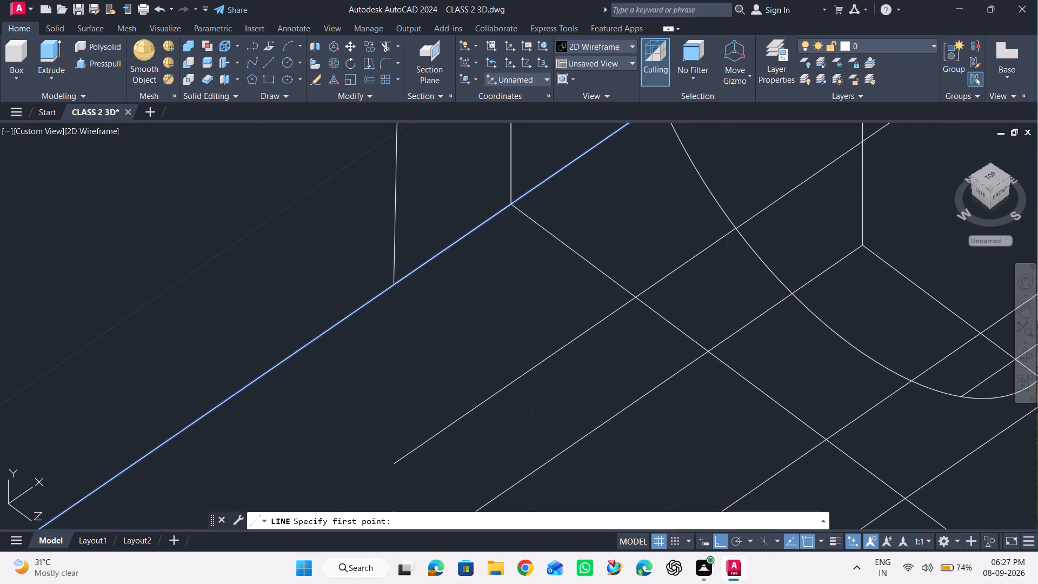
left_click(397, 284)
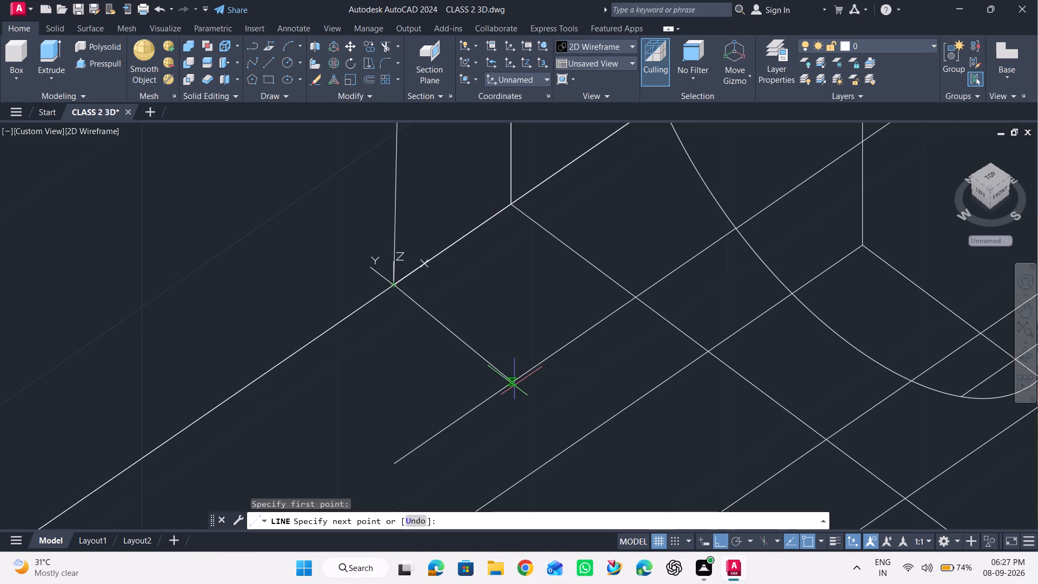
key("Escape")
Draw a box over the far side profile, from its outer bottom corner to its top corner on the upright, with height 7.
scroll(381, 327, "down", 2)
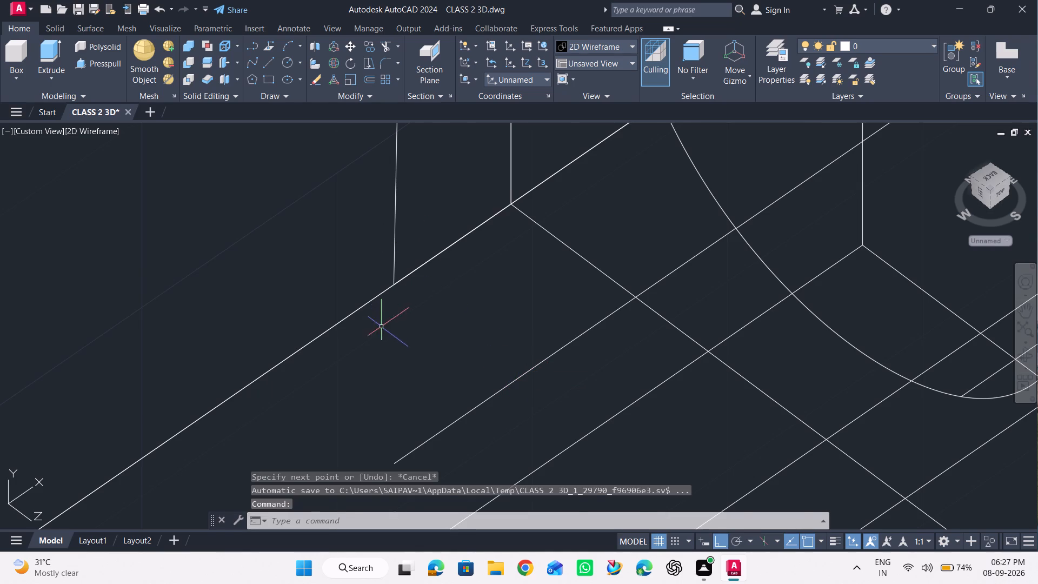
left_click(8, 47)
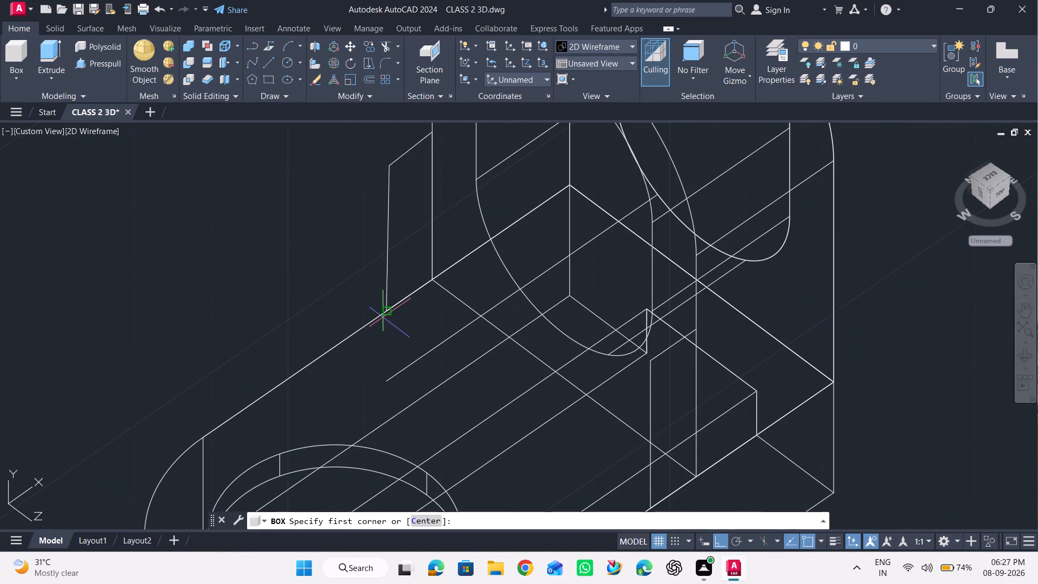
left_click(384, 310)
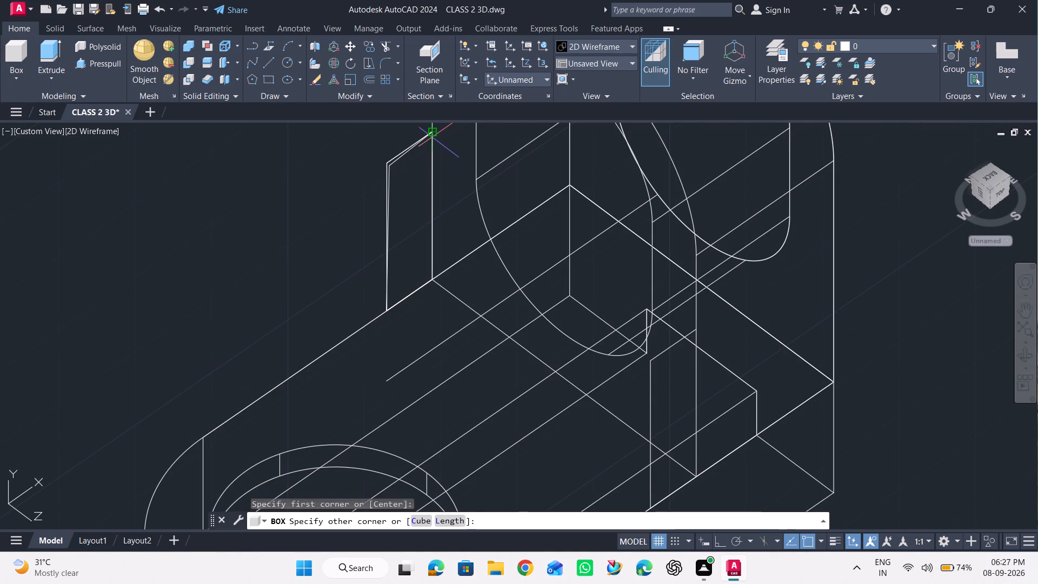
left_click(432, 137)
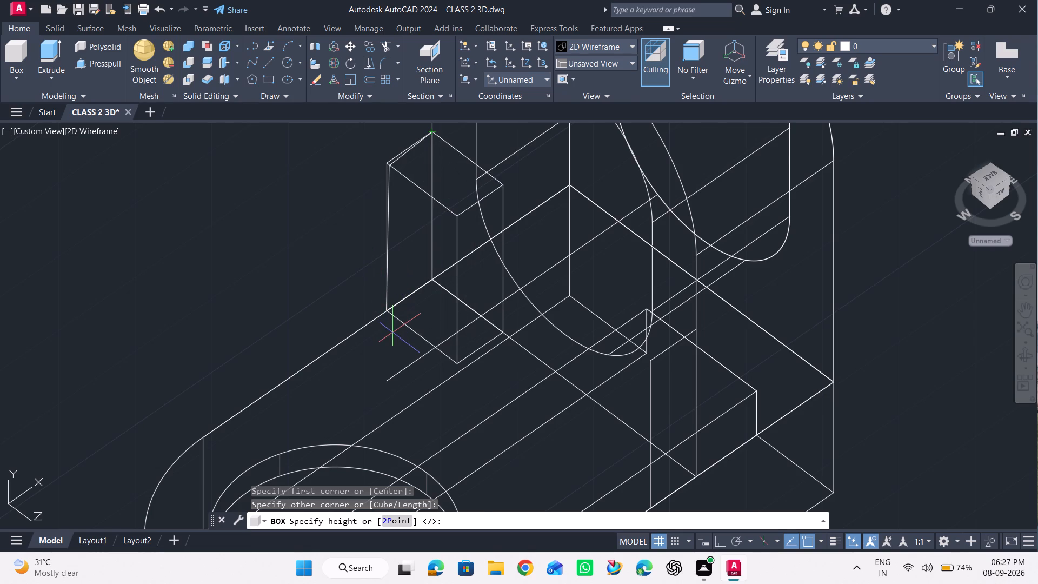
scroll(392, 333, "up", 1)
key("7")
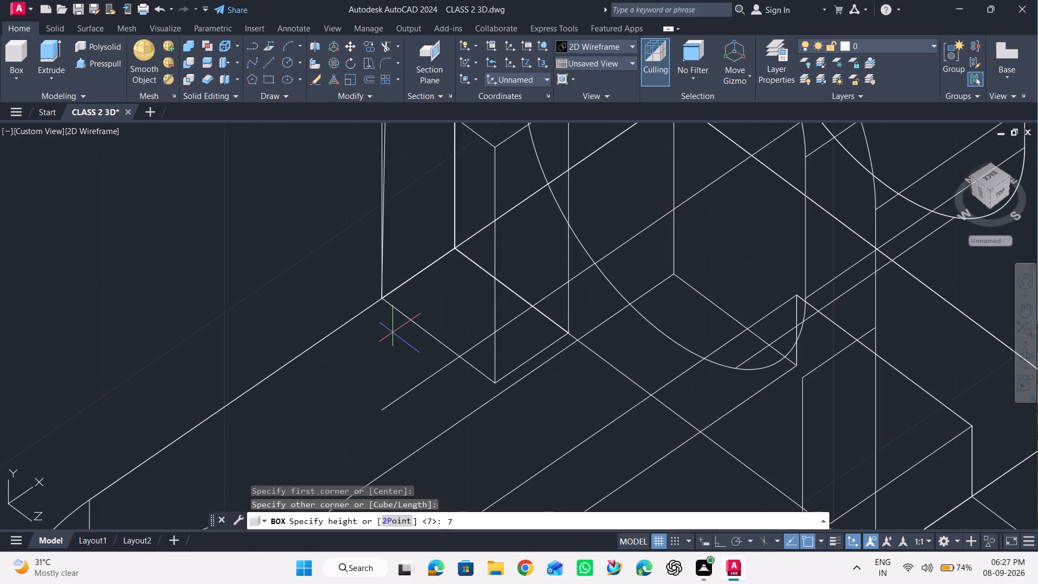
key("Return")
Erase the line projected from the oval opening that runs past the new box's bottom edge.
scroll(477, 338, "up", 1)
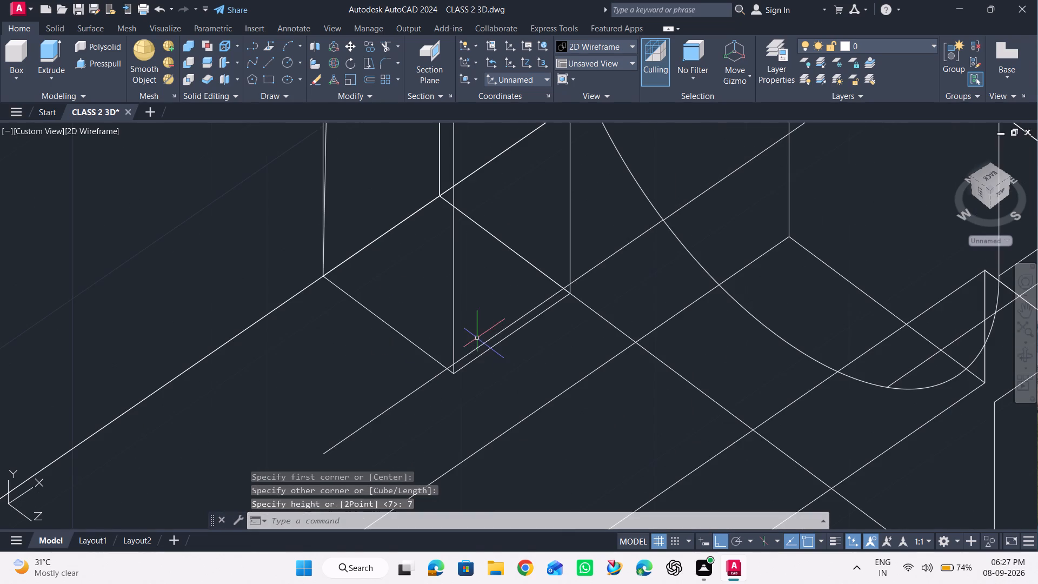
left_click(469, 351)
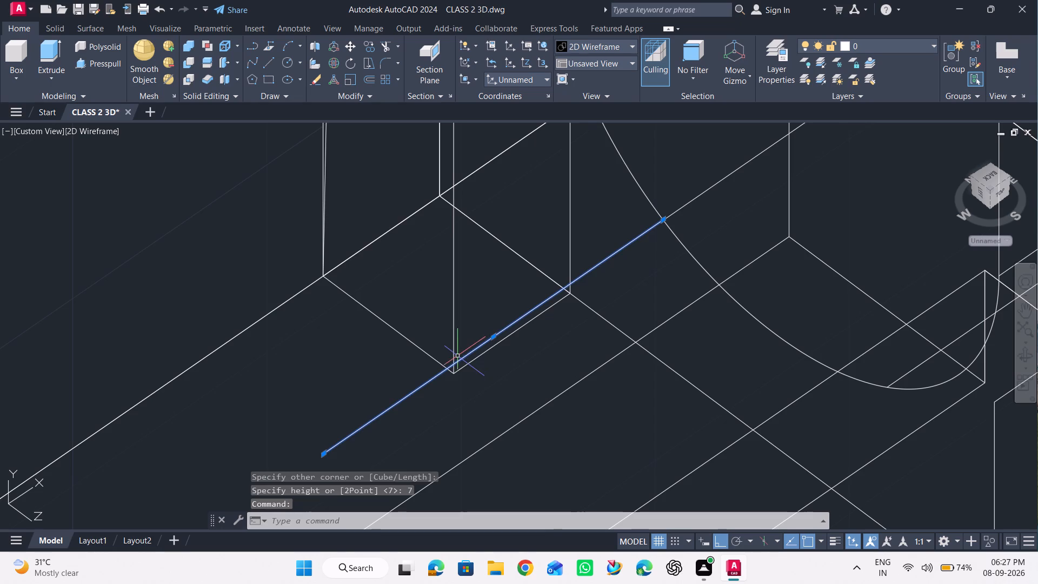
key("Delete")
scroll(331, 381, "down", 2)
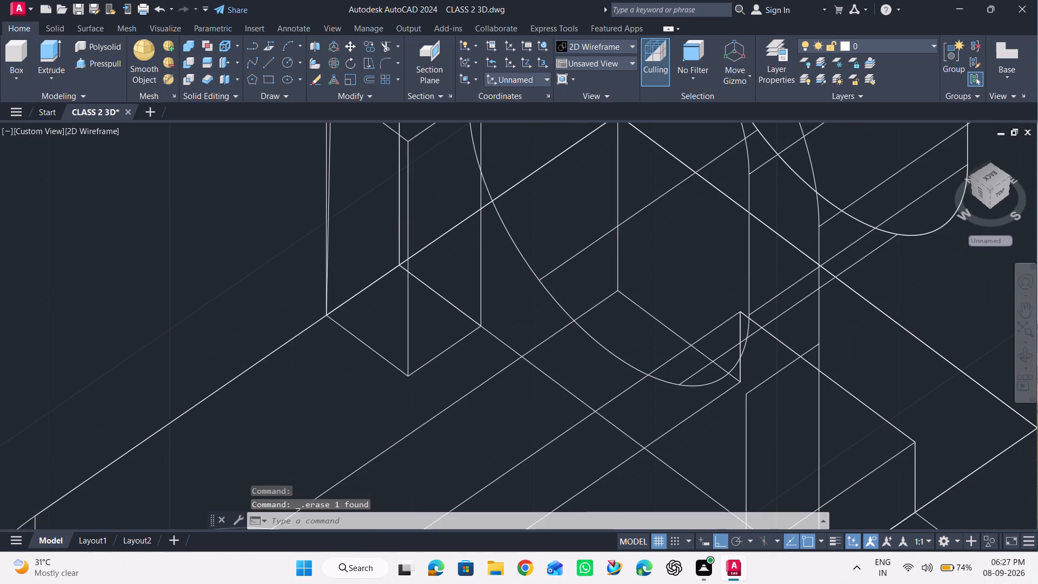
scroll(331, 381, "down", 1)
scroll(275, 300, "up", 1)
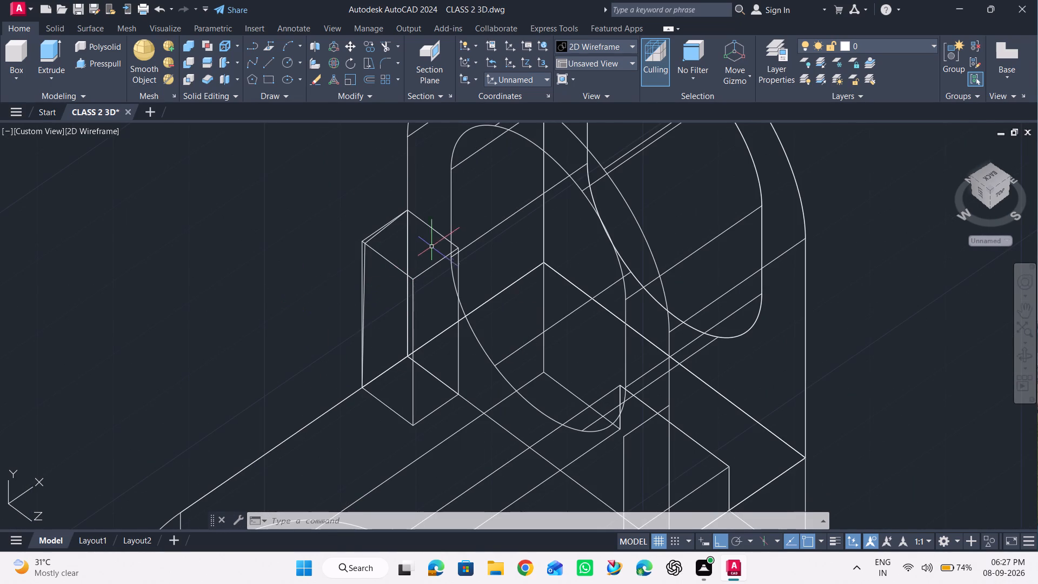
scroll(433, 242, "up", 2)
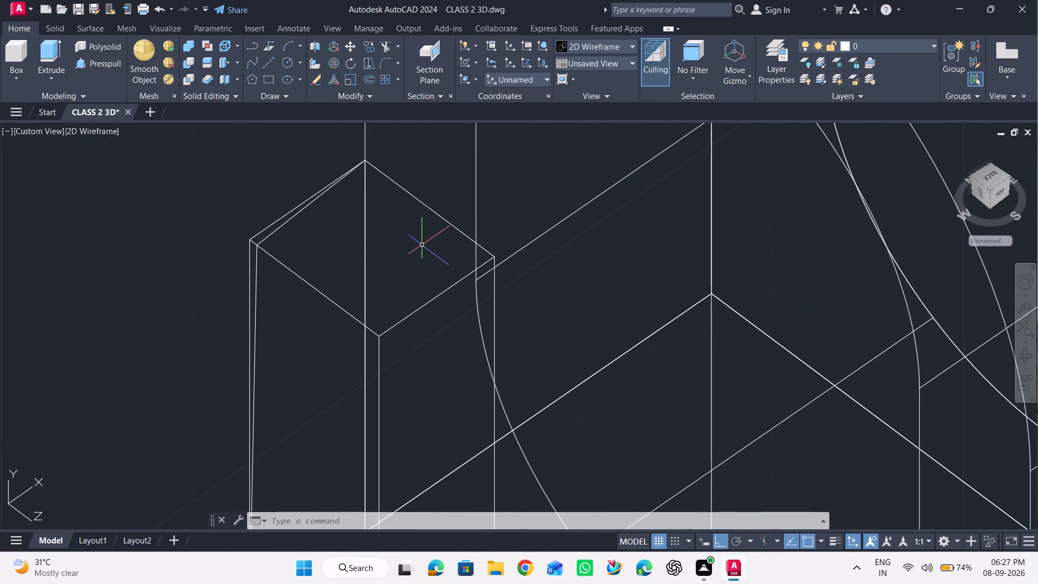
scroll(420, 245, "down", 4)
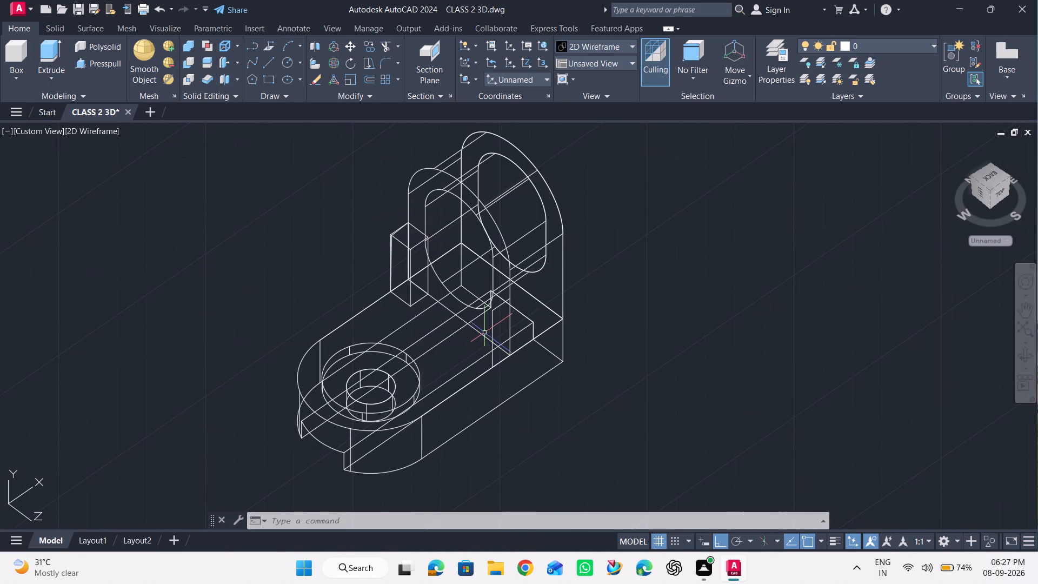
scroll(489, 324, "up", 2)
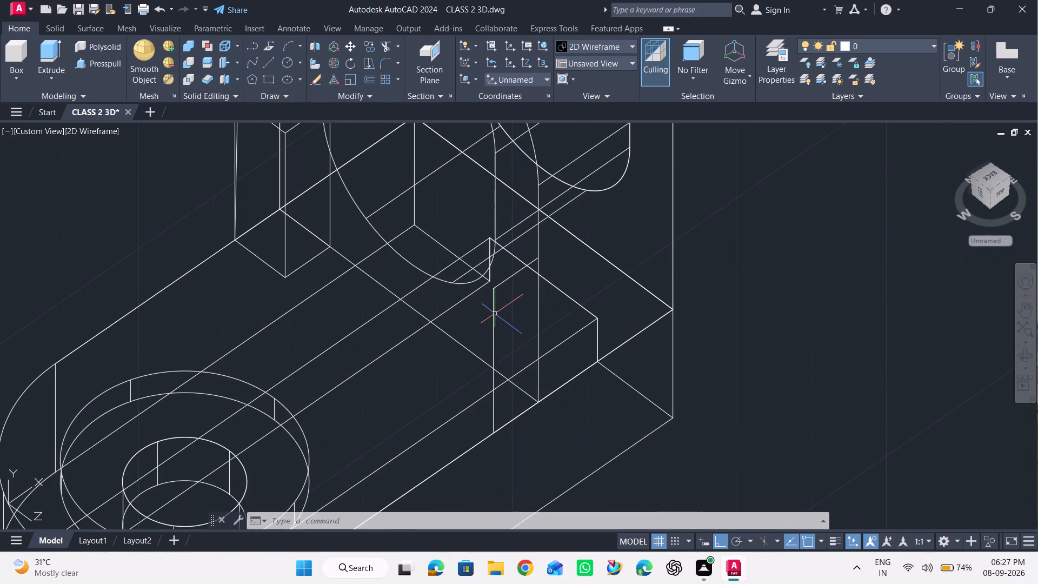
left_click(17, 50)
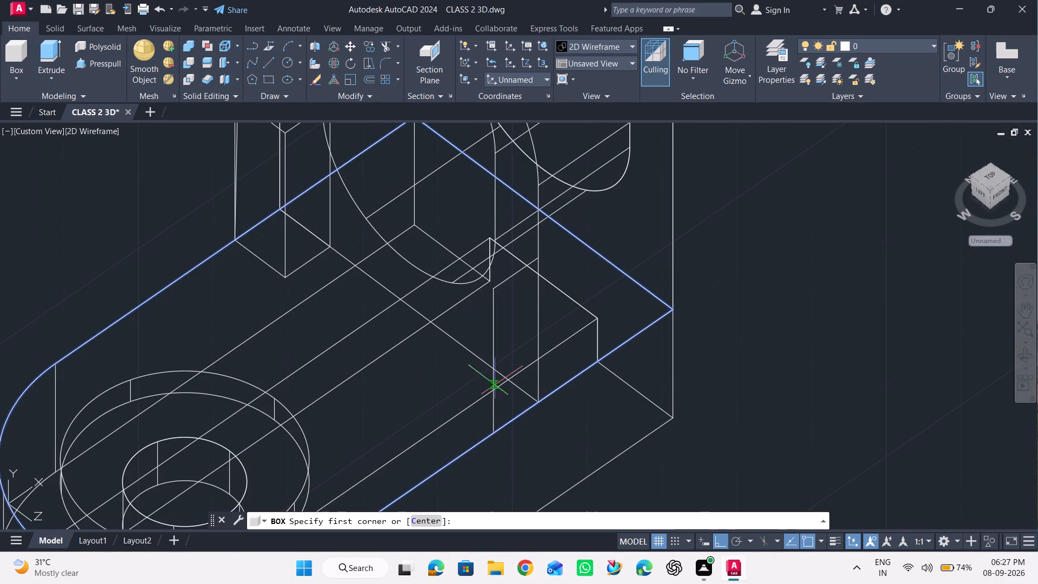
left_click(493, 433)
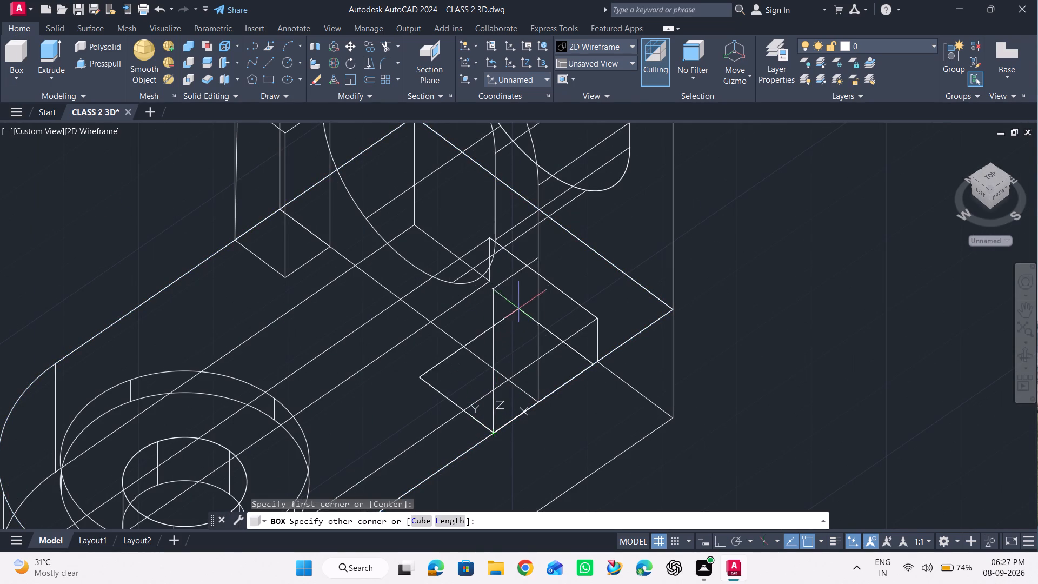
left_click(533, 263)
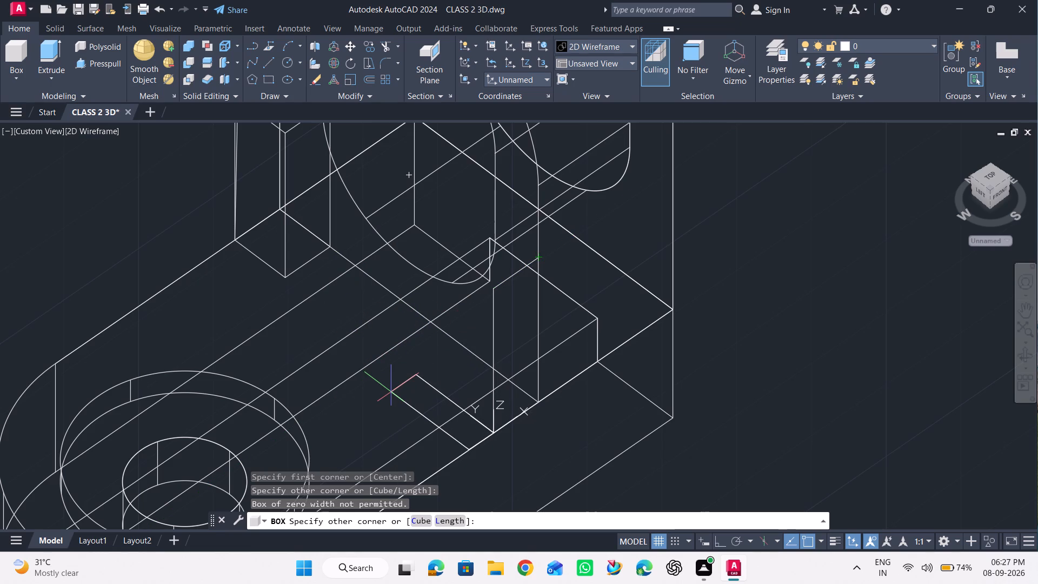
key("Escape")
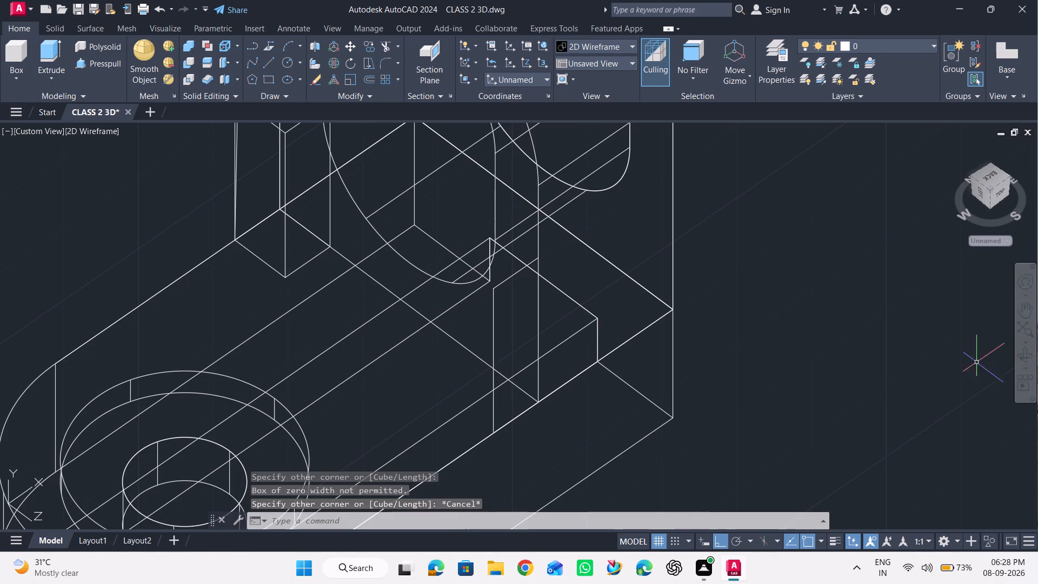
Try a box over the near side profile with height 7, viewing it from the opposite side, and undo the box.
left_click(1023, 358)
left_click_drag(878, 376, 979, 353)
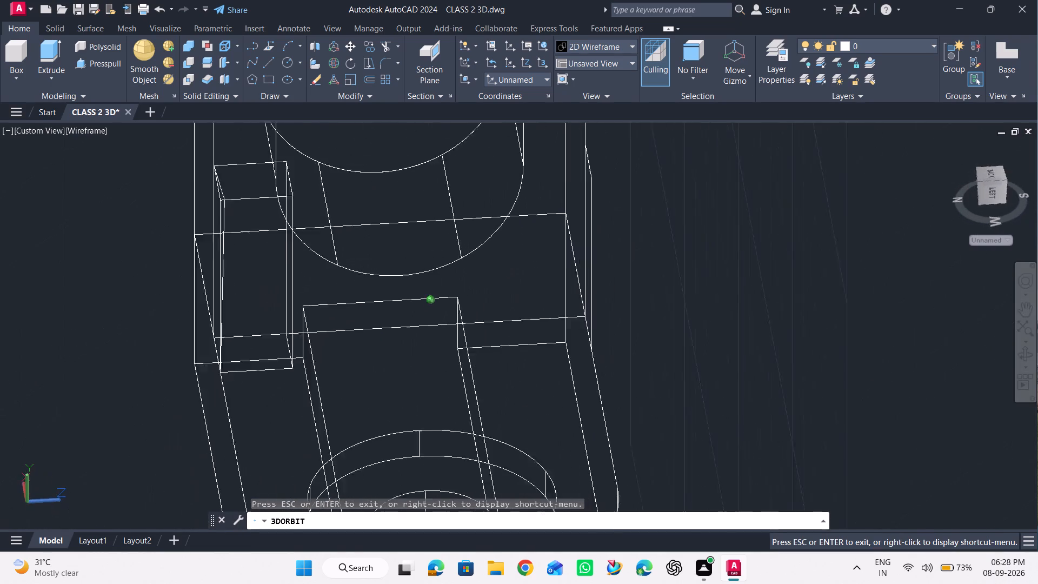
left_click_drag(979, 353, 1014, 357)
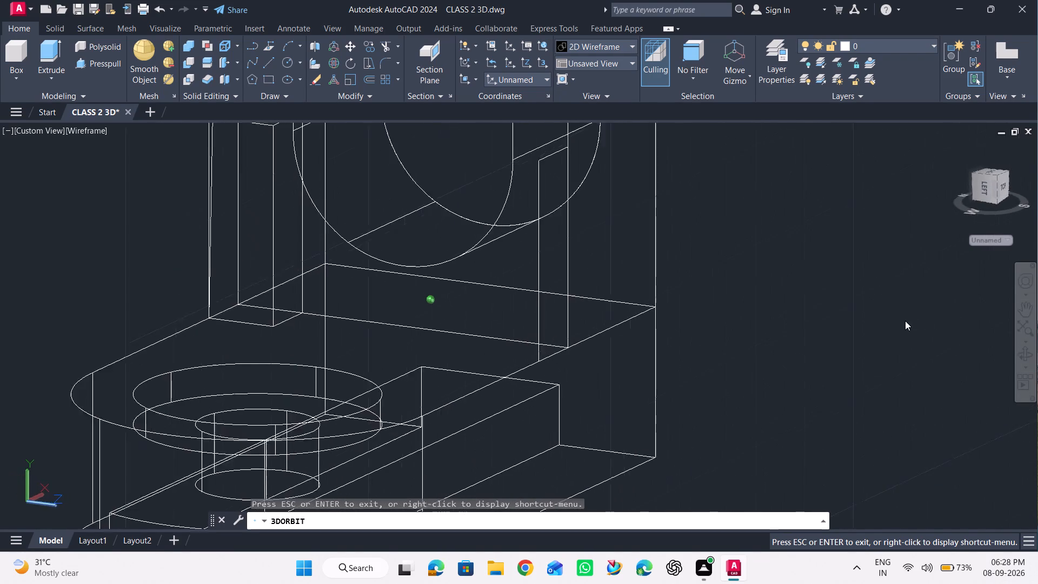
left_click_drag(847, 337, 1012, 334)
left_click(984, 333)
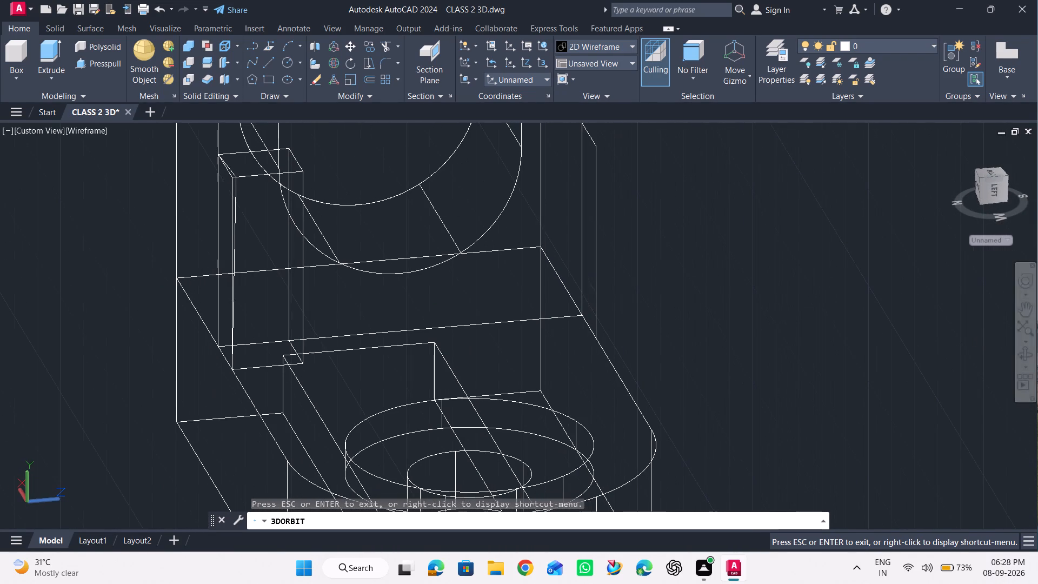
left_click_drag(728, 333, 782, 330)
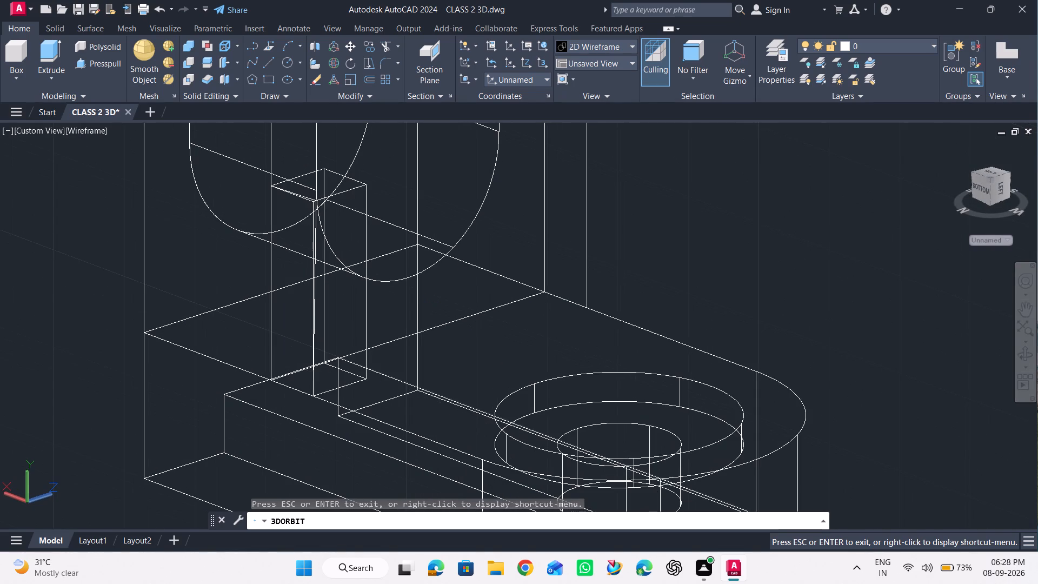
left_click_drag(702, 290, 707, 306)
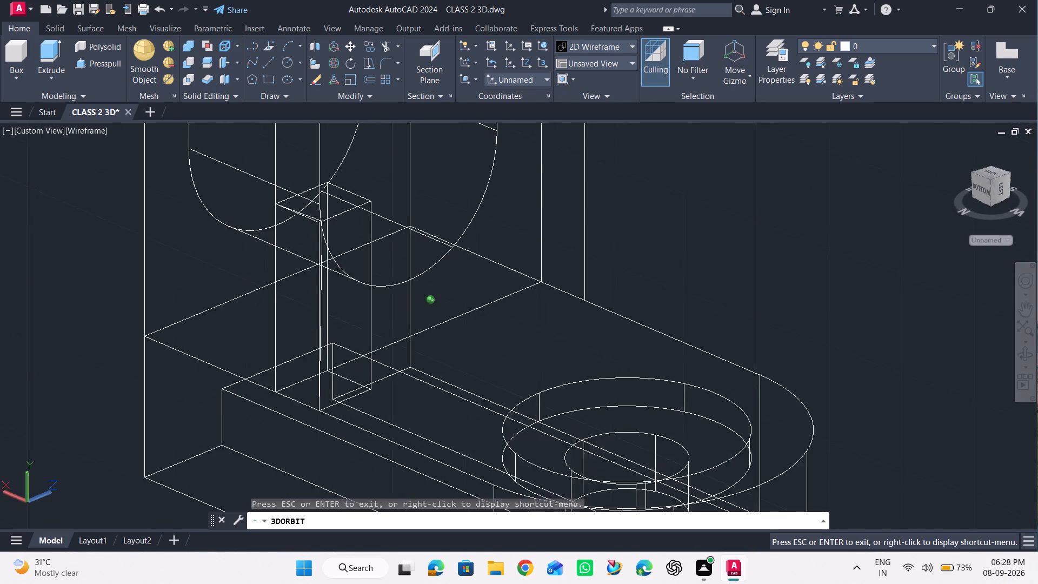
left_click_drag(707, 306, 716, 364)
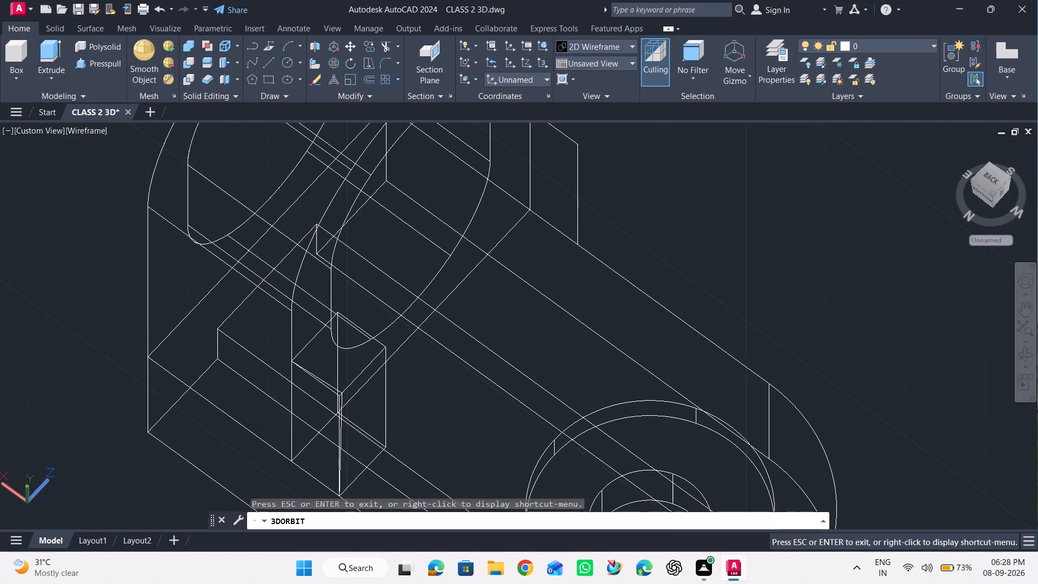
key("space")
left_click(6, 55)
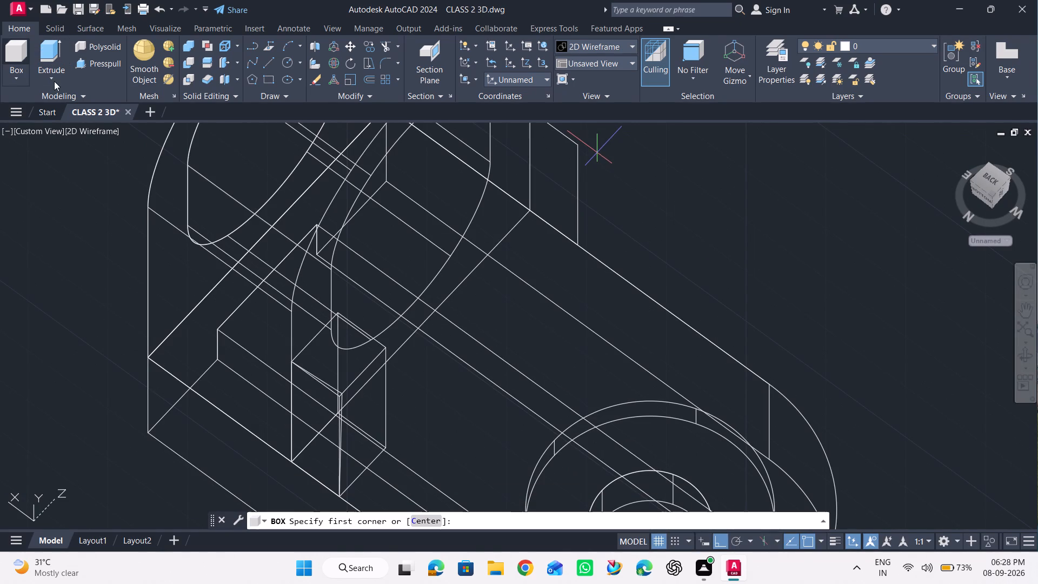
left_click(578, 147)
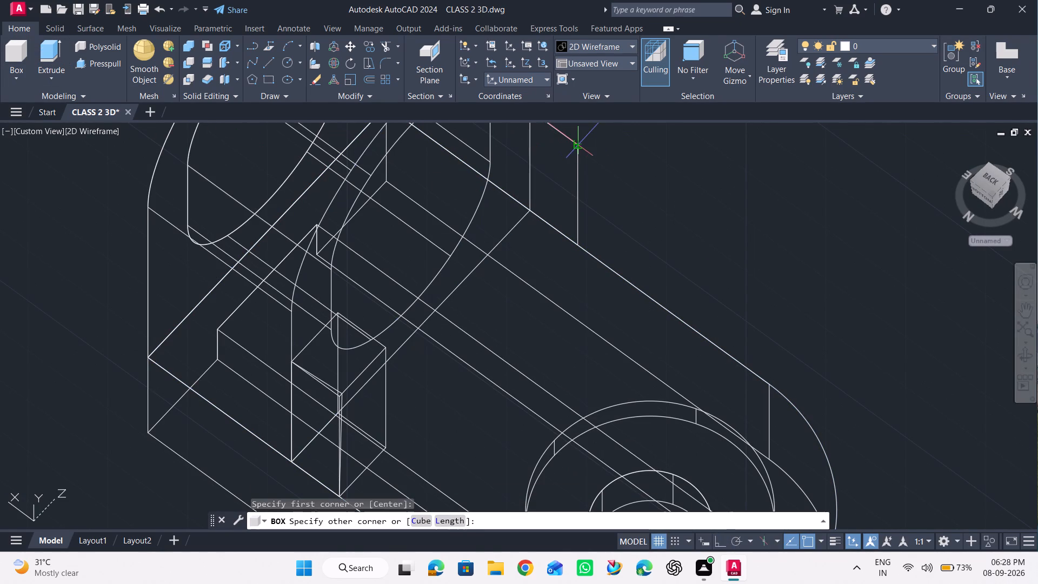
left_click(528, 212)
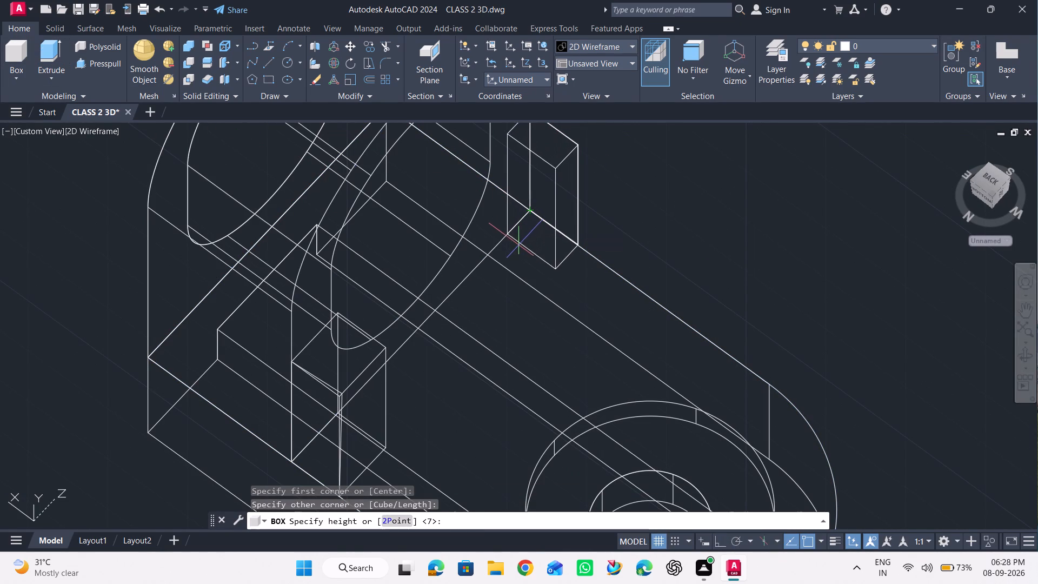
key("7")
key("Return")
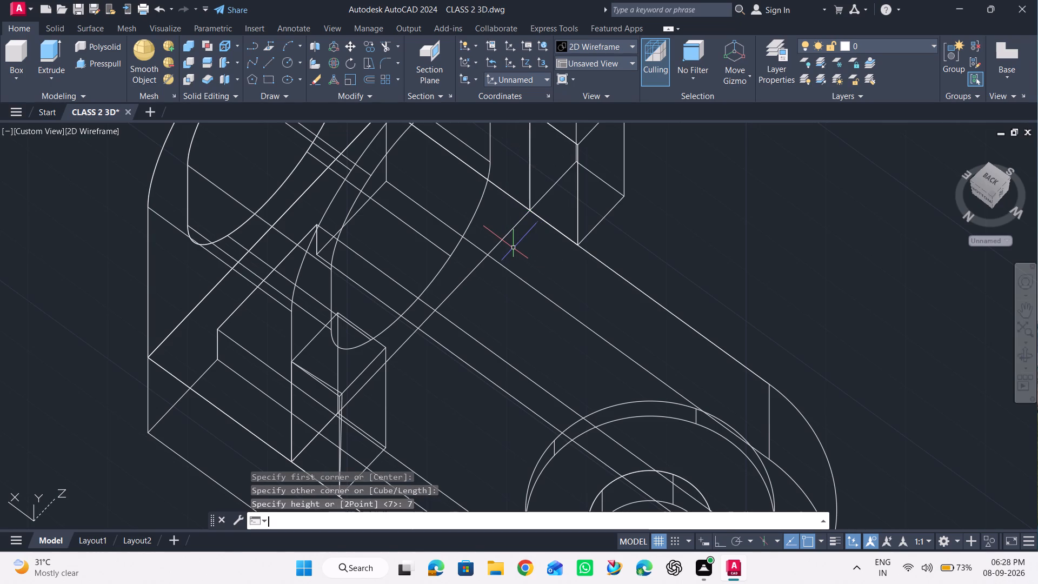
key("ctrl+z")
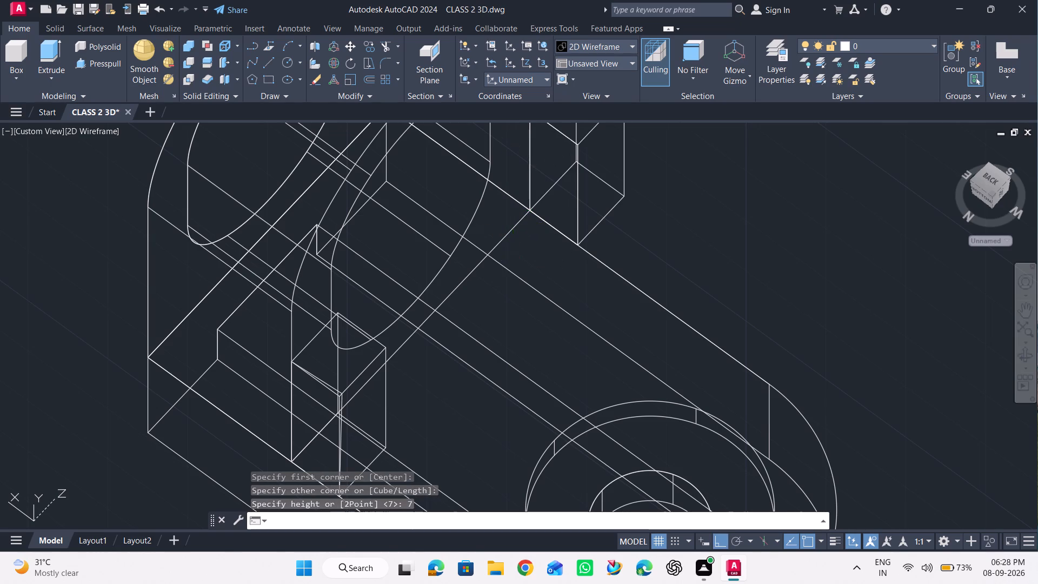
Draw a box over the near side profile, from its outer top corner to its bottom corner on the upright, with height -7.
left_click(13, 63)
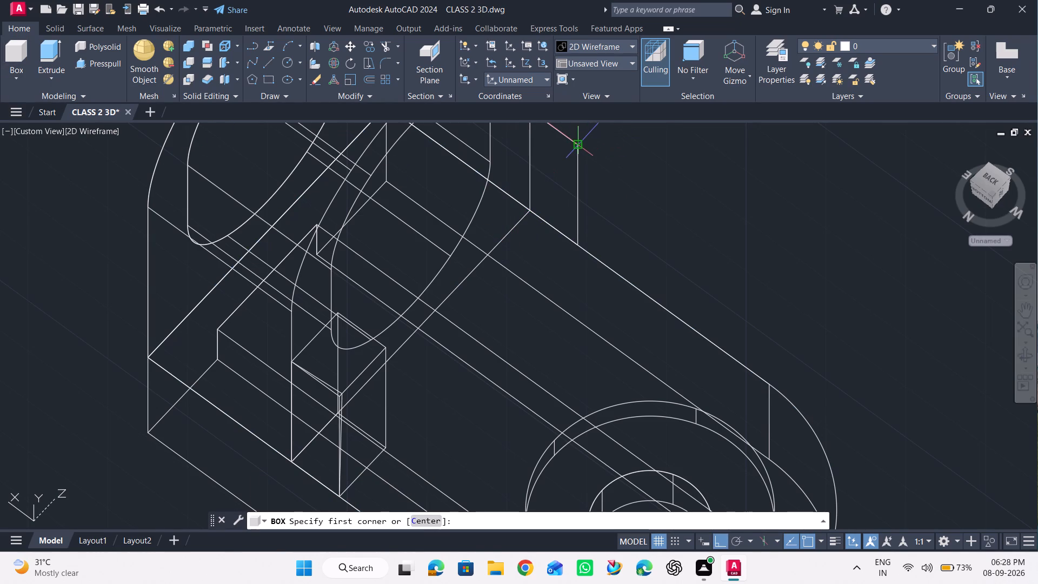
left_click(581, 144)
left_click(528, 210)
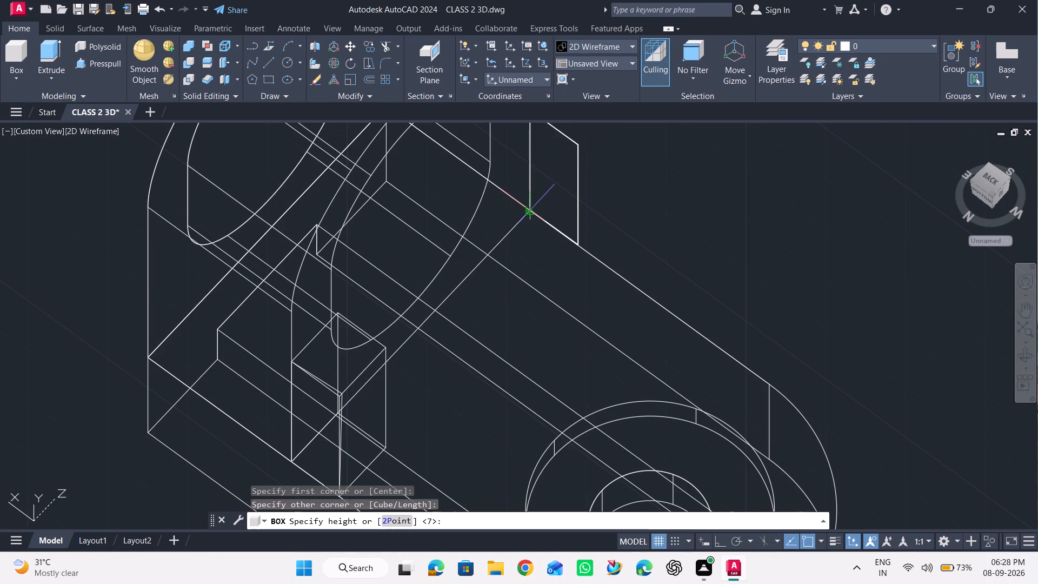
type("-7")
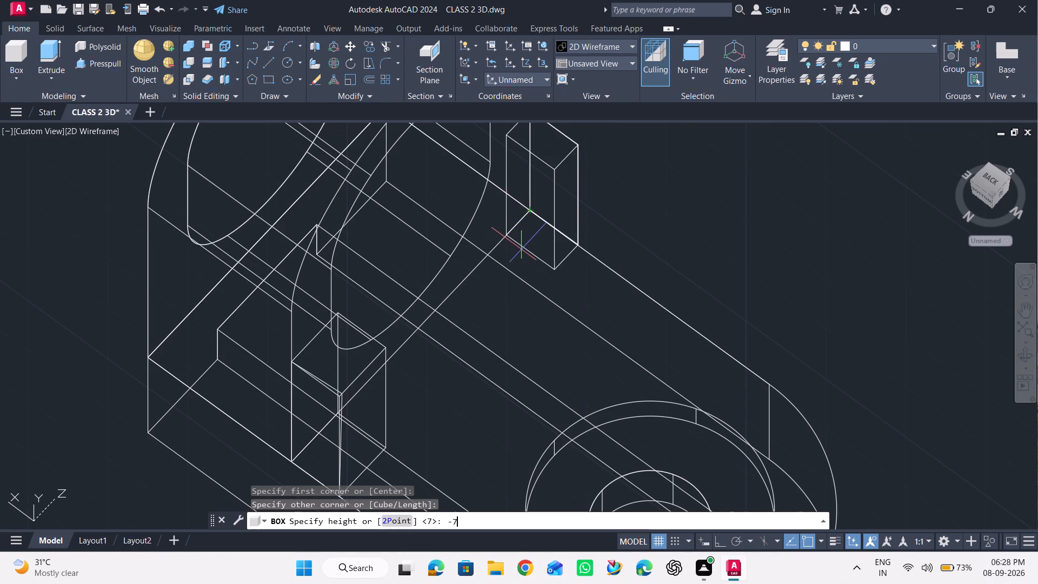
key("Return")
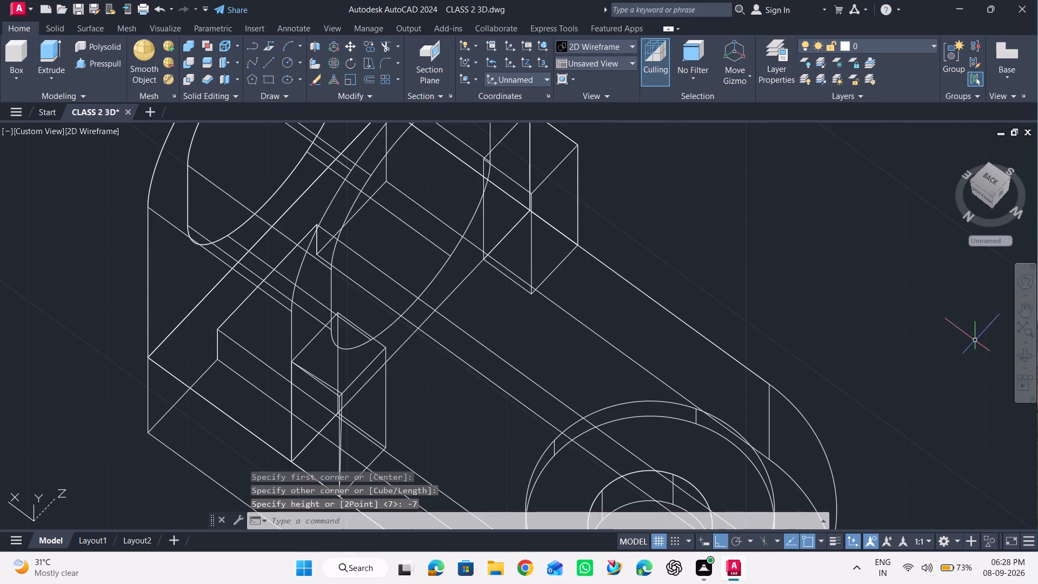
Examine the two side boxes against the upright and base from several angles.
left_click(1024, 358)
left_click_drag(828, 321, 788, 301)
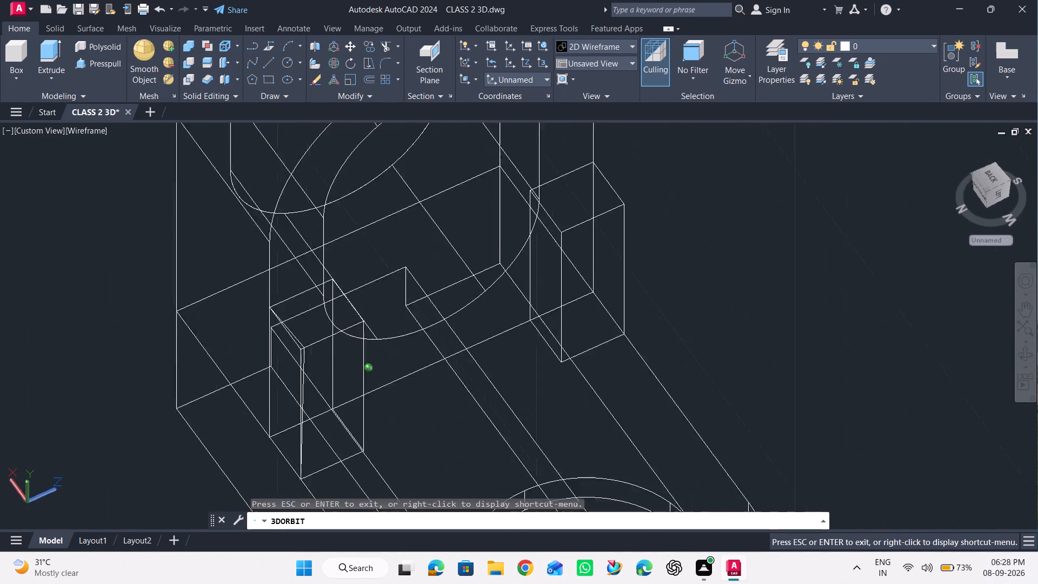
left_click_drag(788, 301, 736, 225)
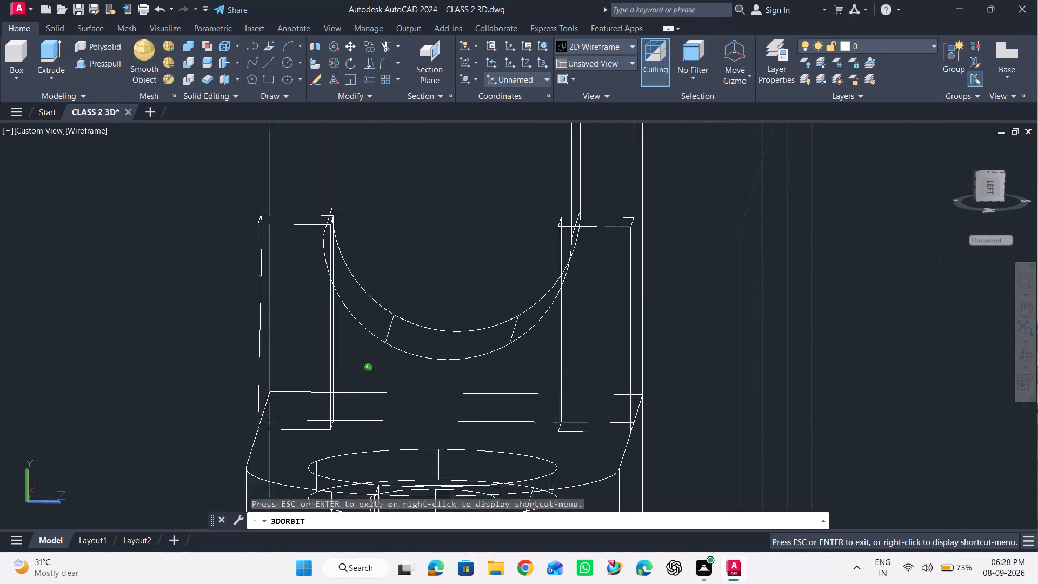
left_click_drag(736, 225, 738, 225)
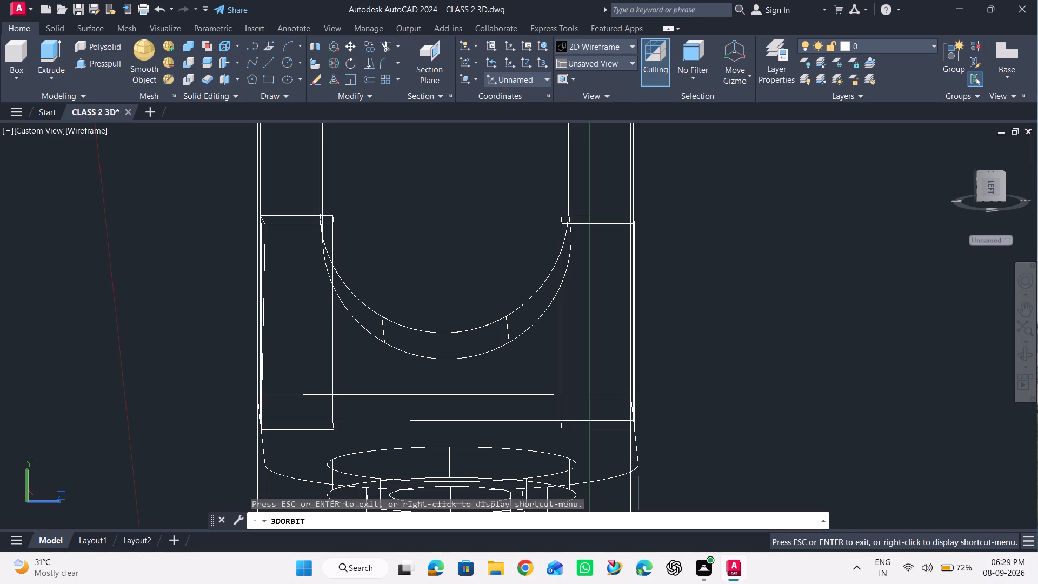
left_click_drag(411, 254, 370, 254)
left_click_drag(384, 235, 359, 249)
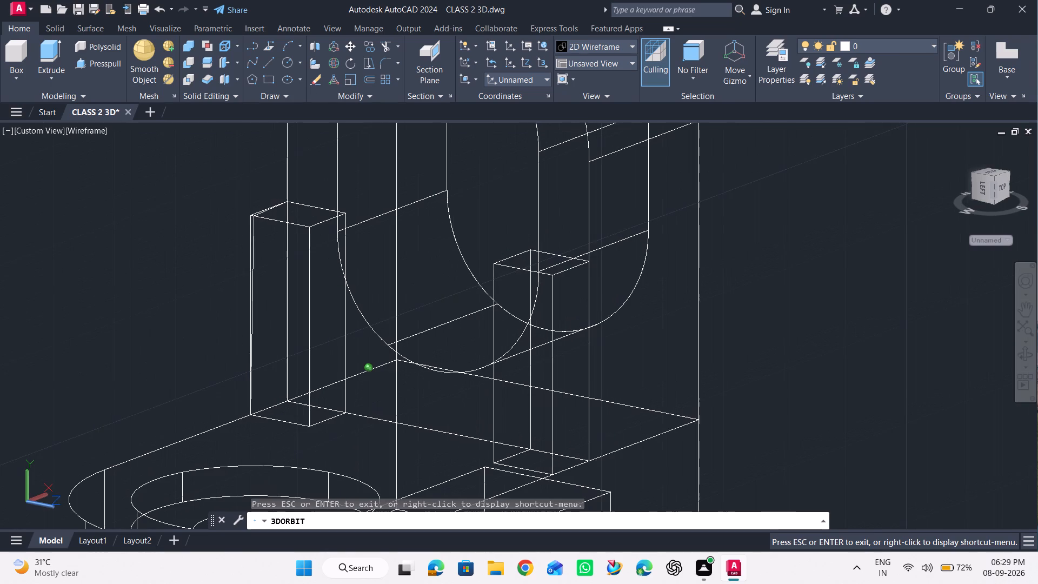
left_click_drag(359, 249, 362, 251)
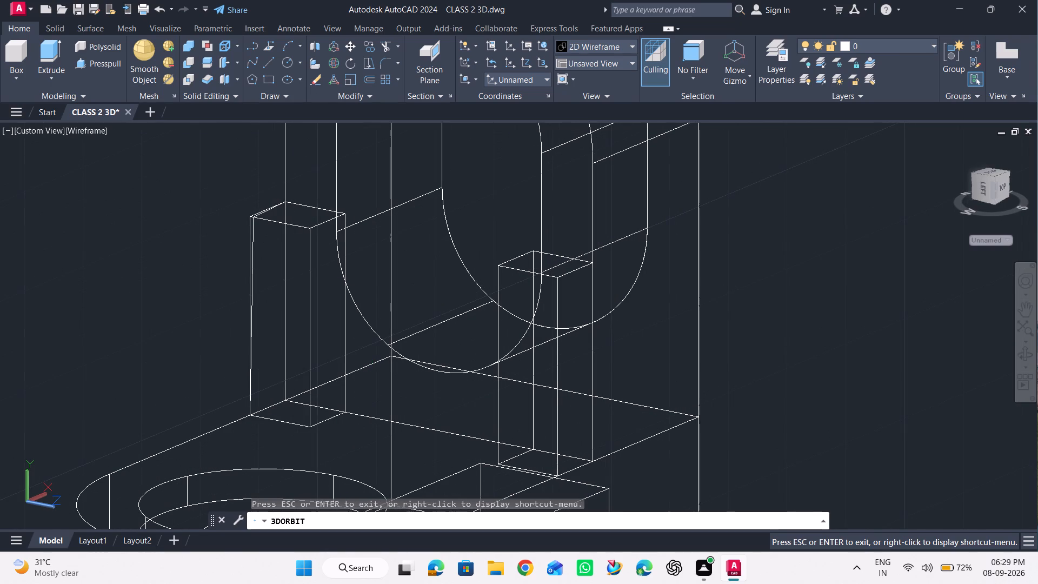
left_click_drag(727, 294, 726, 298)
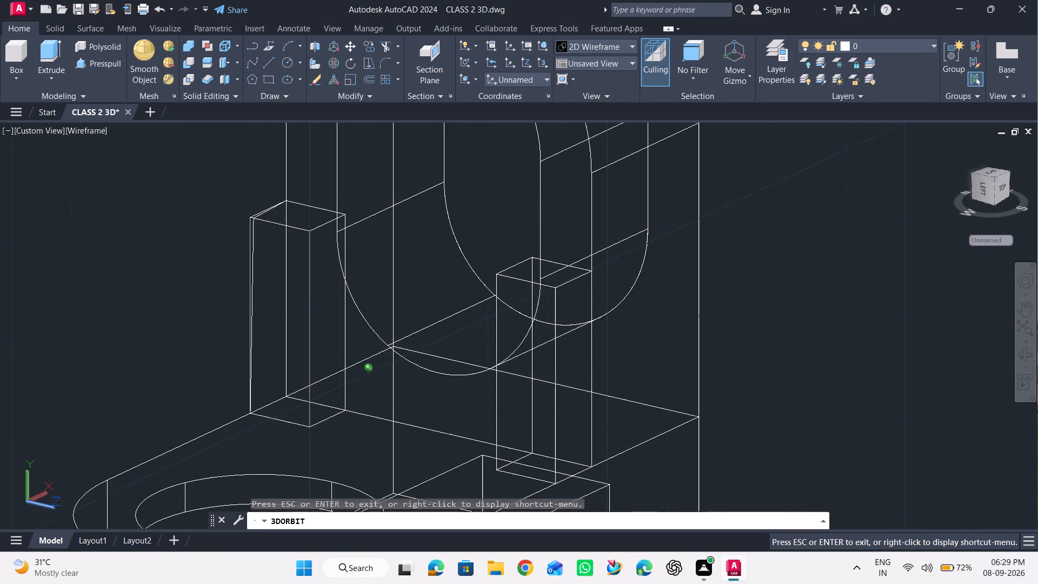
left_click_drag(726, 298, 717, 299)
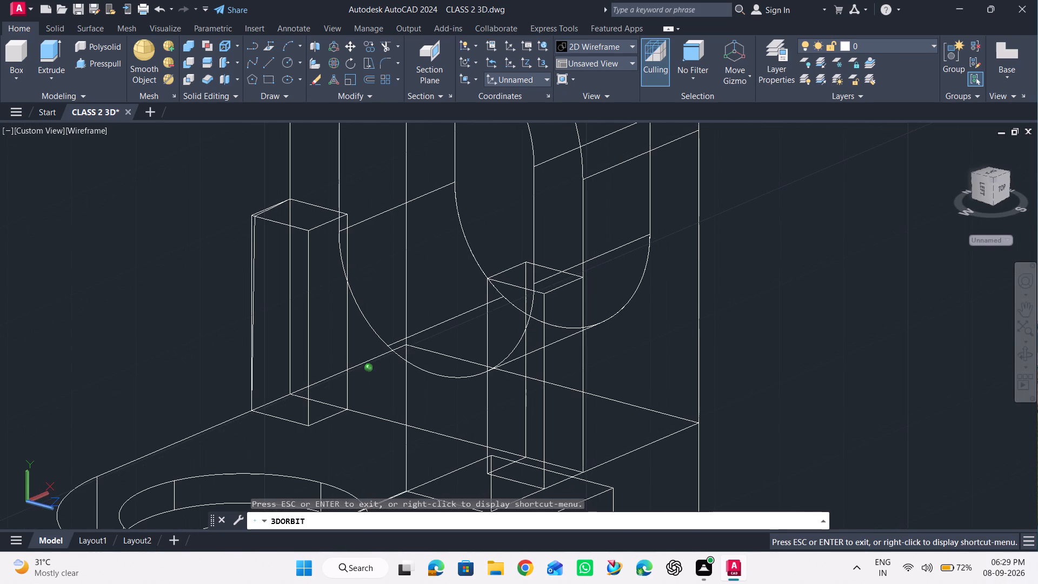
left_click_drag(717, 299, 738, 300)
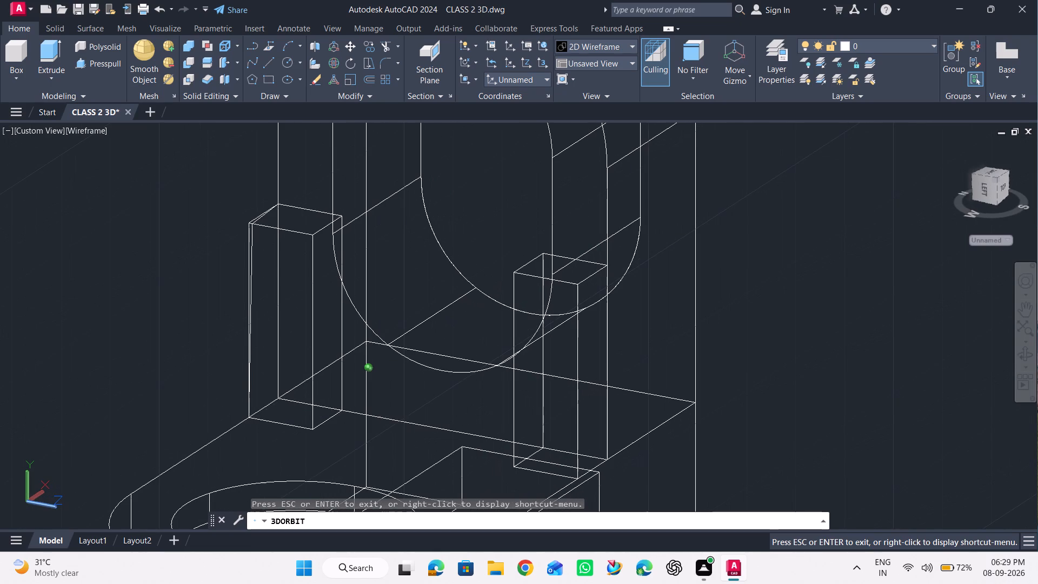
left_click_drag(738, 300, 821, 301)
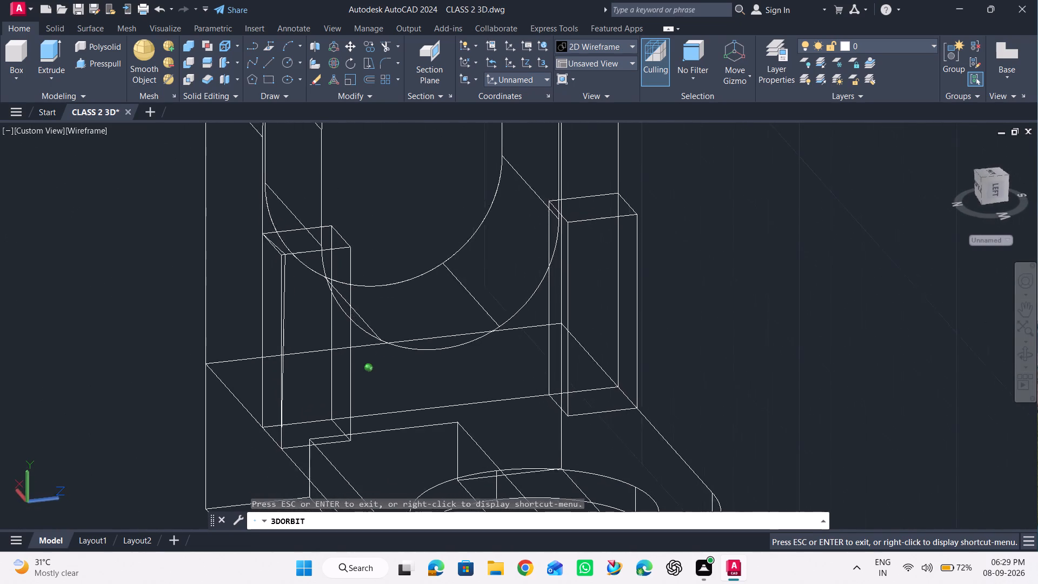
left_click_drag(821, 301, 806, 306)
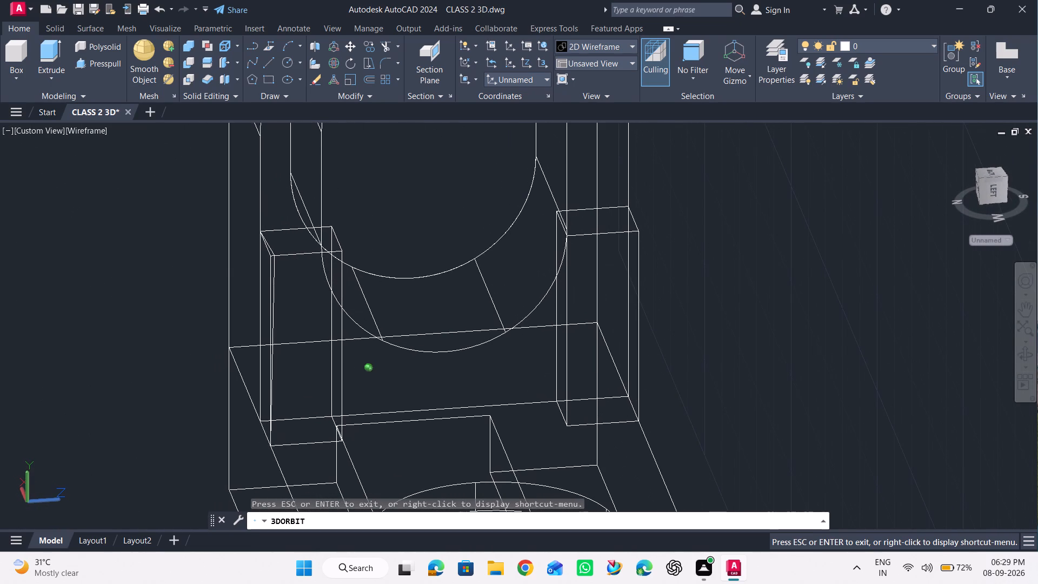
Inspect the side boxes from other angles in the Shaded with edges visual style, and return to 2D Wireframe.
left_click(622, 39)
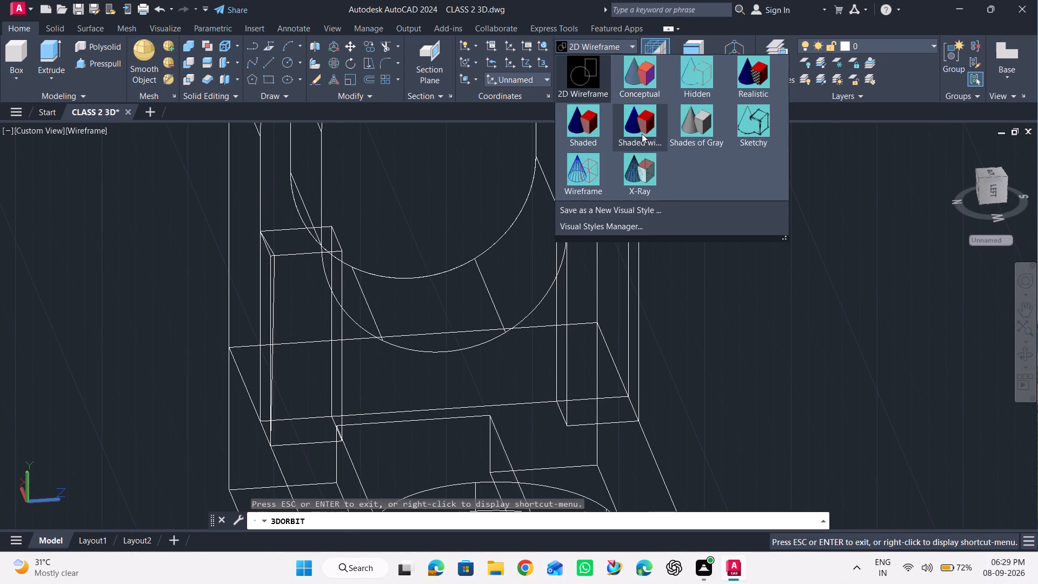
left_click(642, 134)
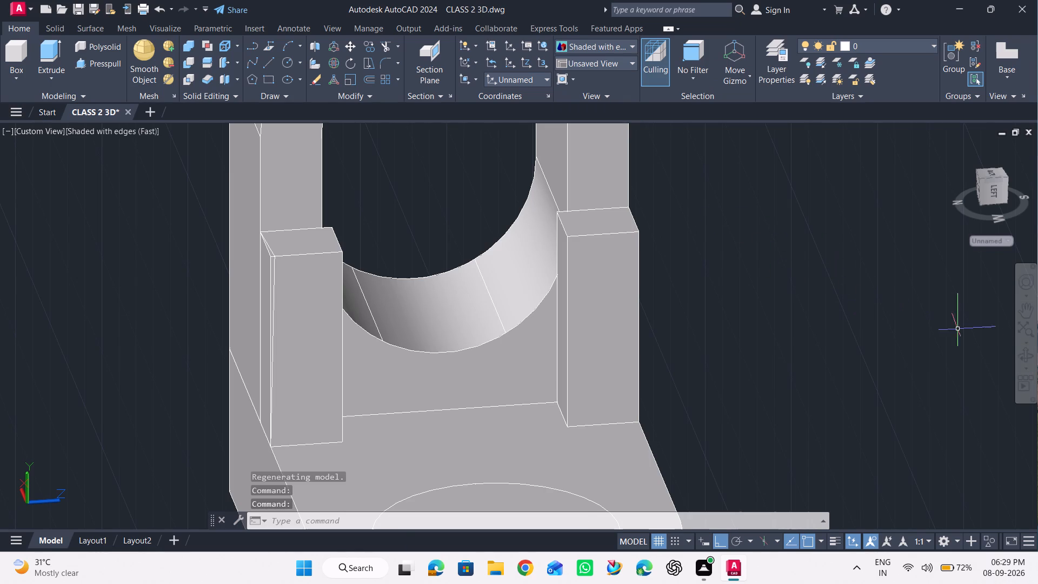
left_click(1029, 357)
left_click_drag(870, 311, 814, 308)
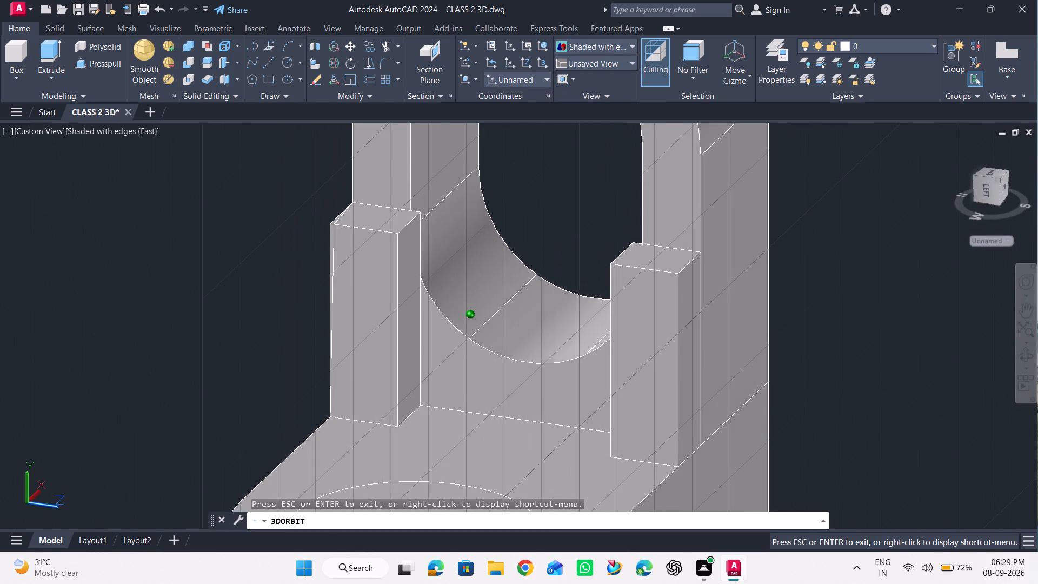
left_click_drag(814, 308, 841, 318)
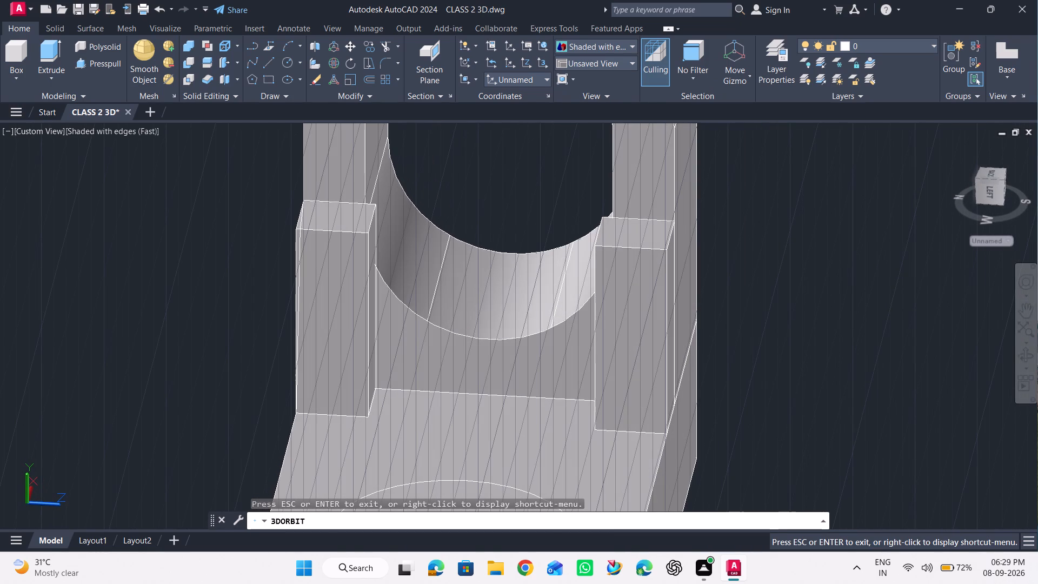
left_click(593, 45)
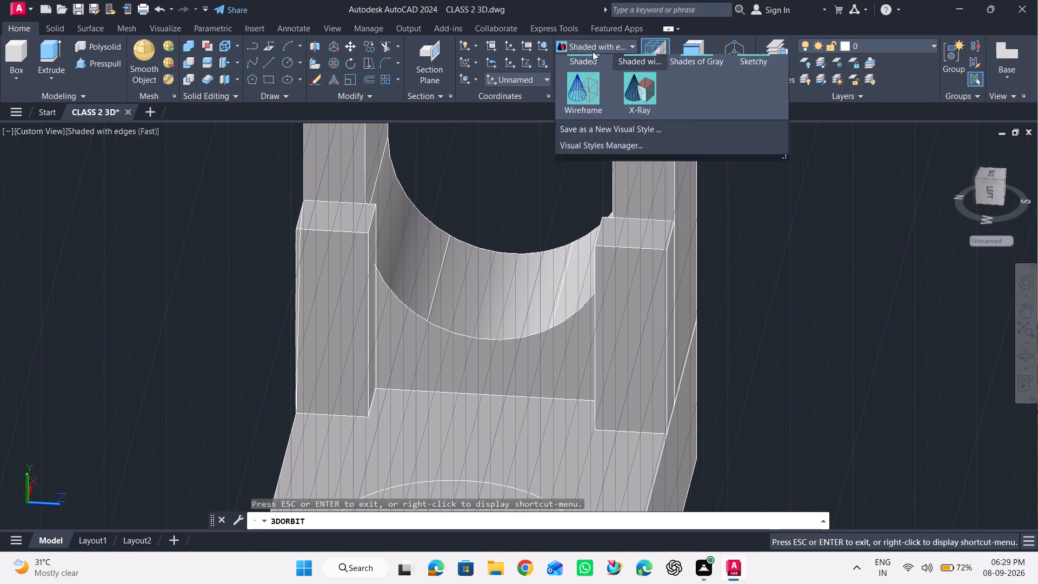
left_click(580, 81)
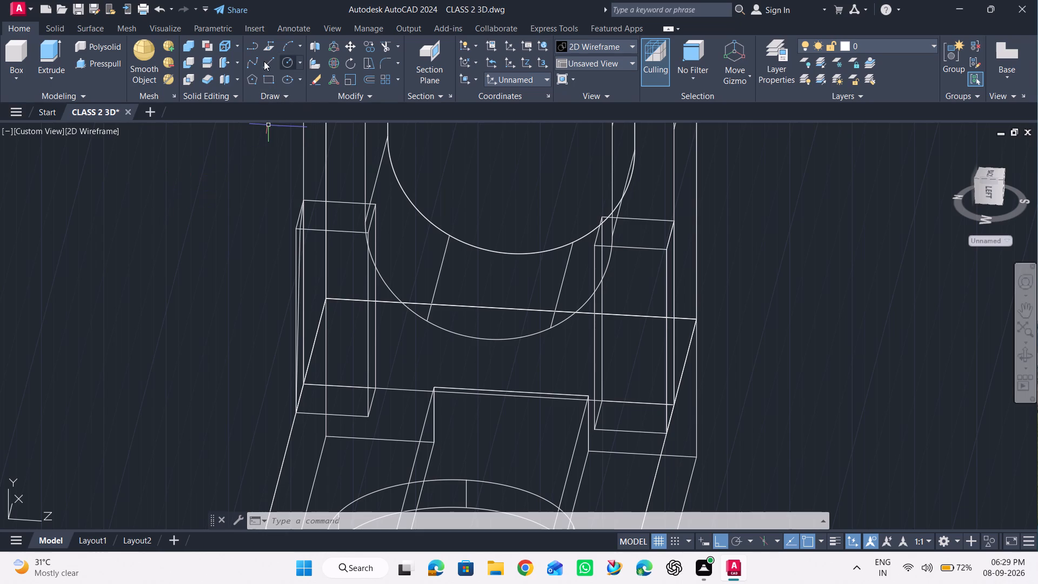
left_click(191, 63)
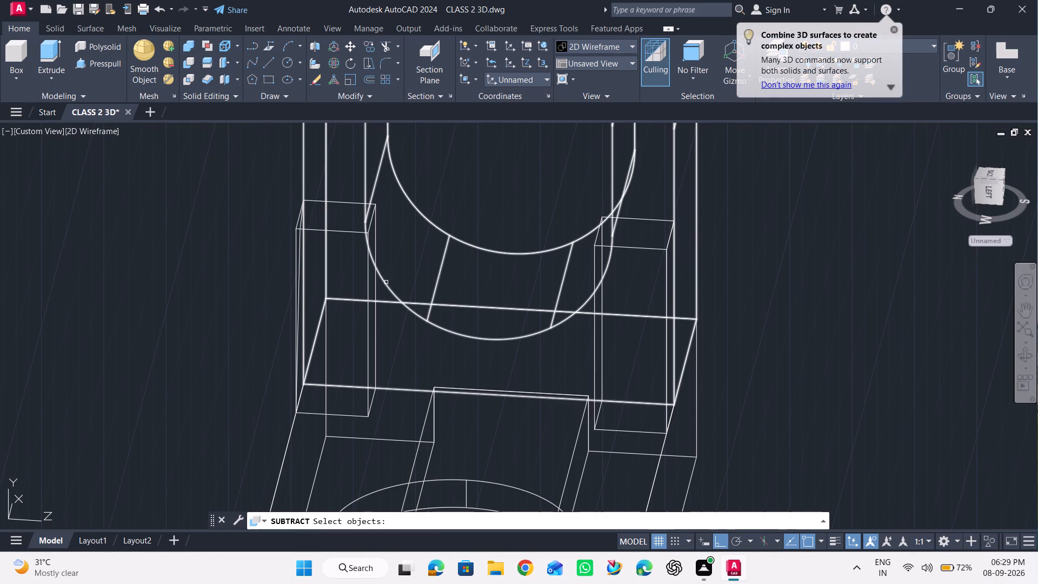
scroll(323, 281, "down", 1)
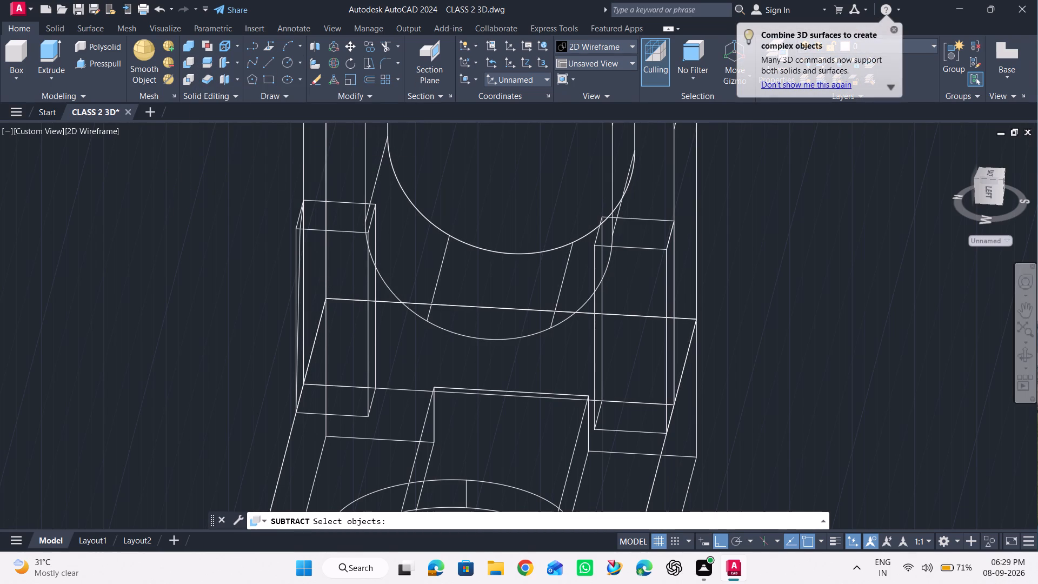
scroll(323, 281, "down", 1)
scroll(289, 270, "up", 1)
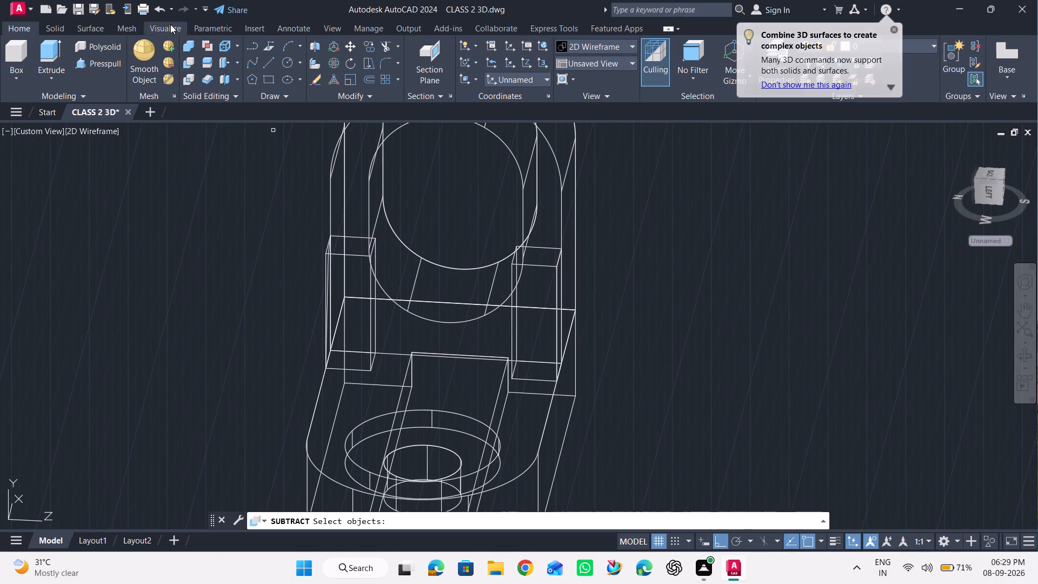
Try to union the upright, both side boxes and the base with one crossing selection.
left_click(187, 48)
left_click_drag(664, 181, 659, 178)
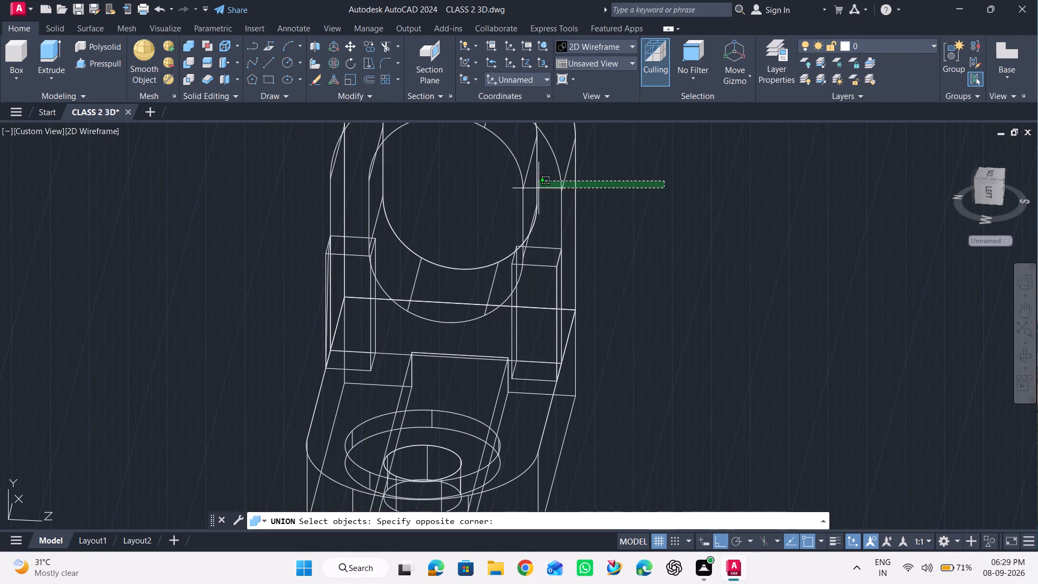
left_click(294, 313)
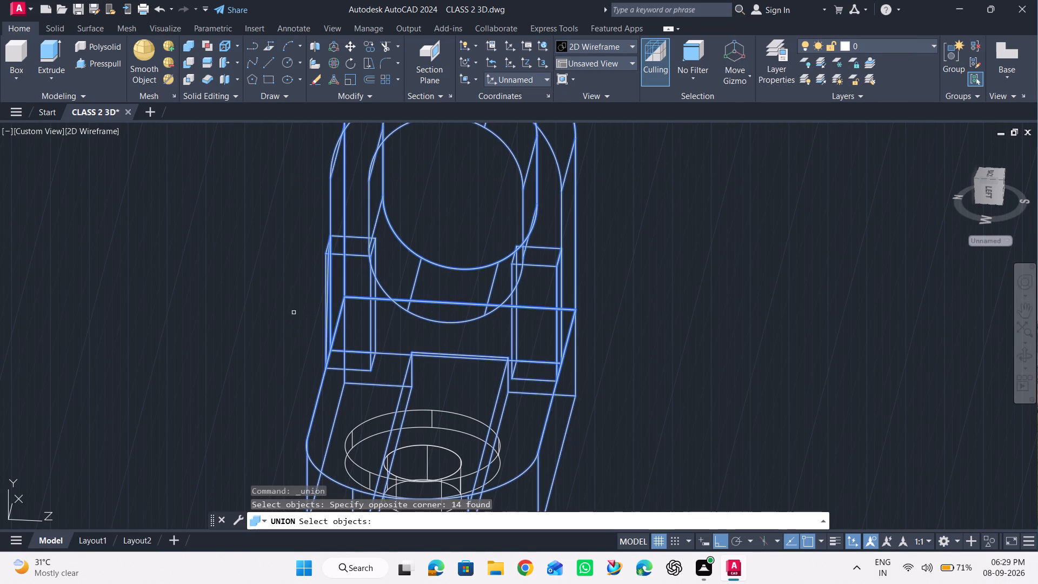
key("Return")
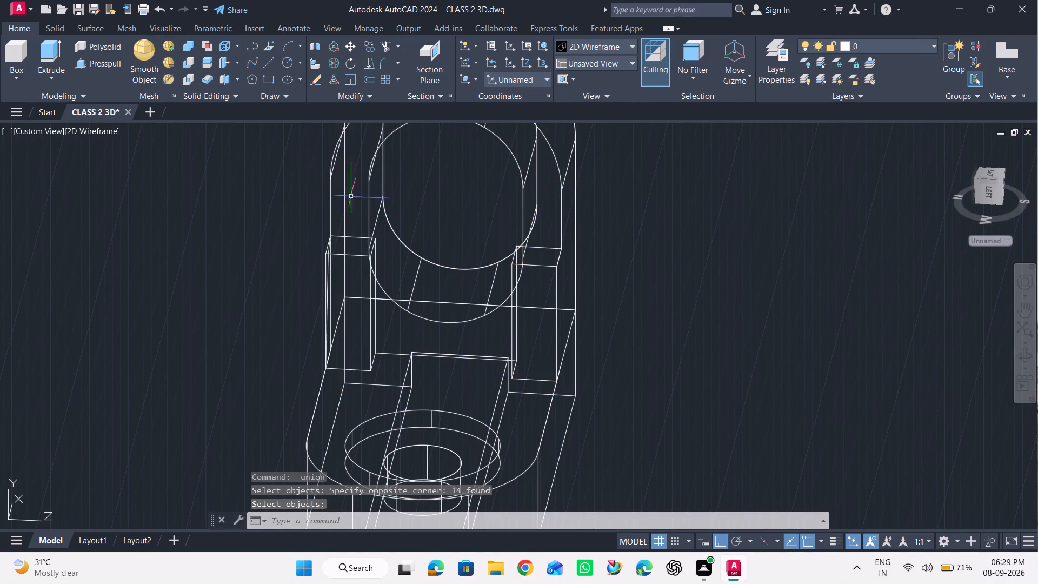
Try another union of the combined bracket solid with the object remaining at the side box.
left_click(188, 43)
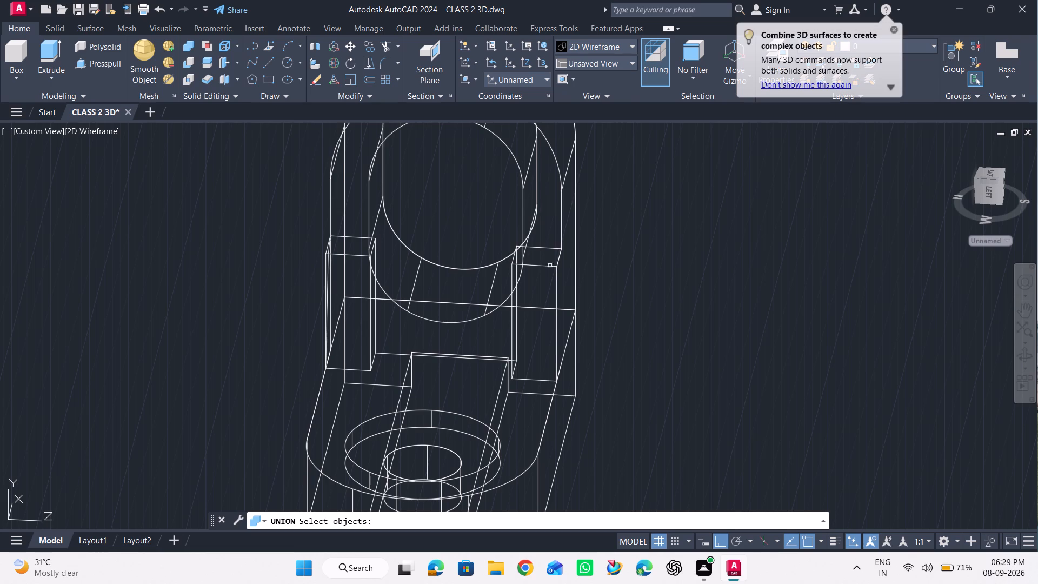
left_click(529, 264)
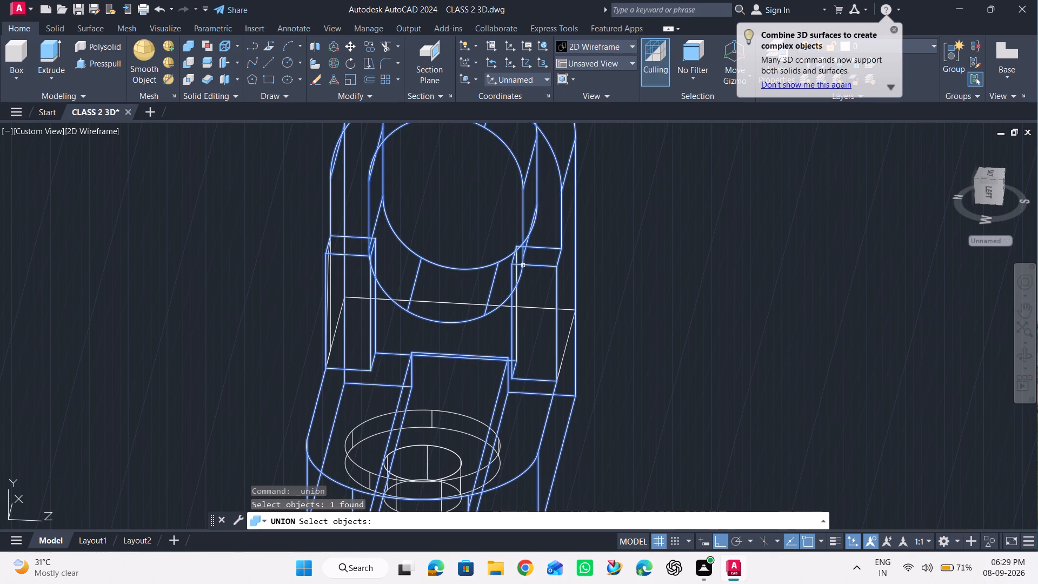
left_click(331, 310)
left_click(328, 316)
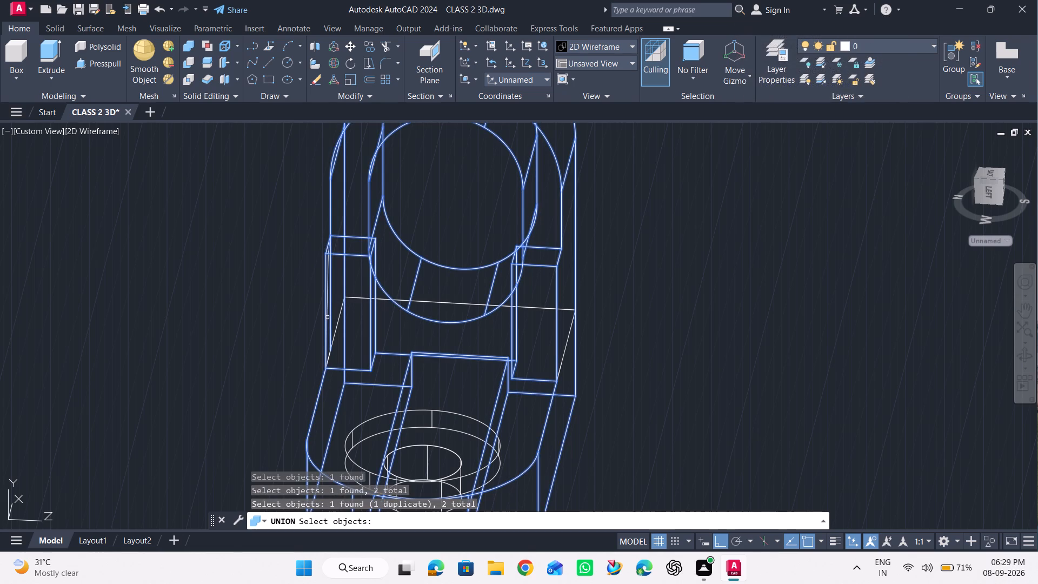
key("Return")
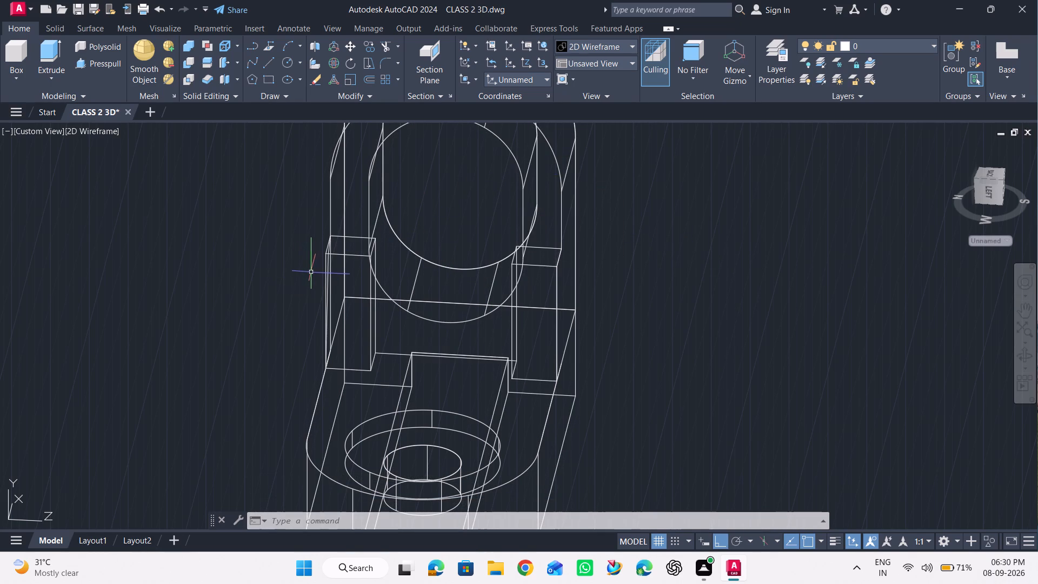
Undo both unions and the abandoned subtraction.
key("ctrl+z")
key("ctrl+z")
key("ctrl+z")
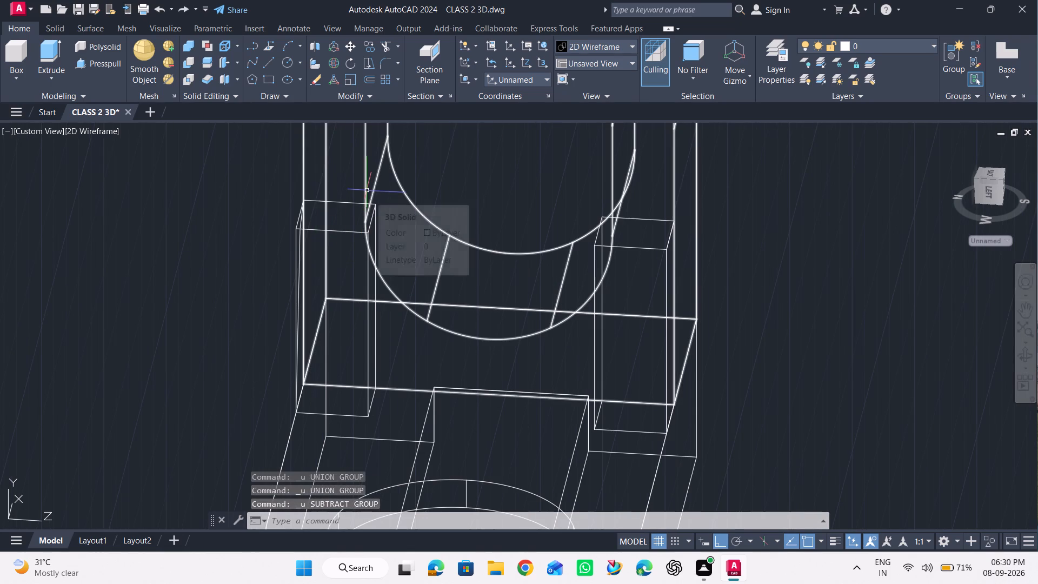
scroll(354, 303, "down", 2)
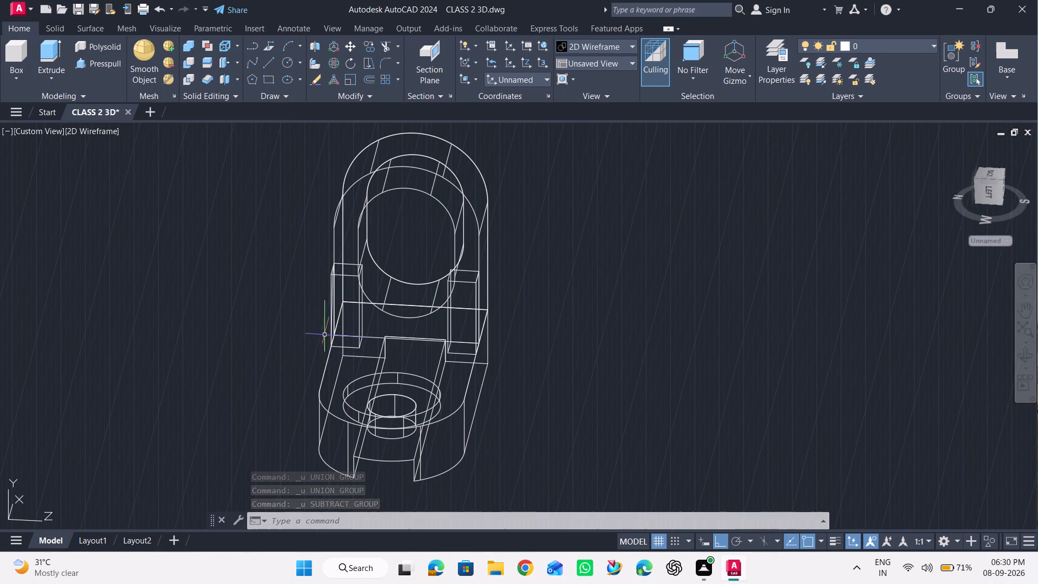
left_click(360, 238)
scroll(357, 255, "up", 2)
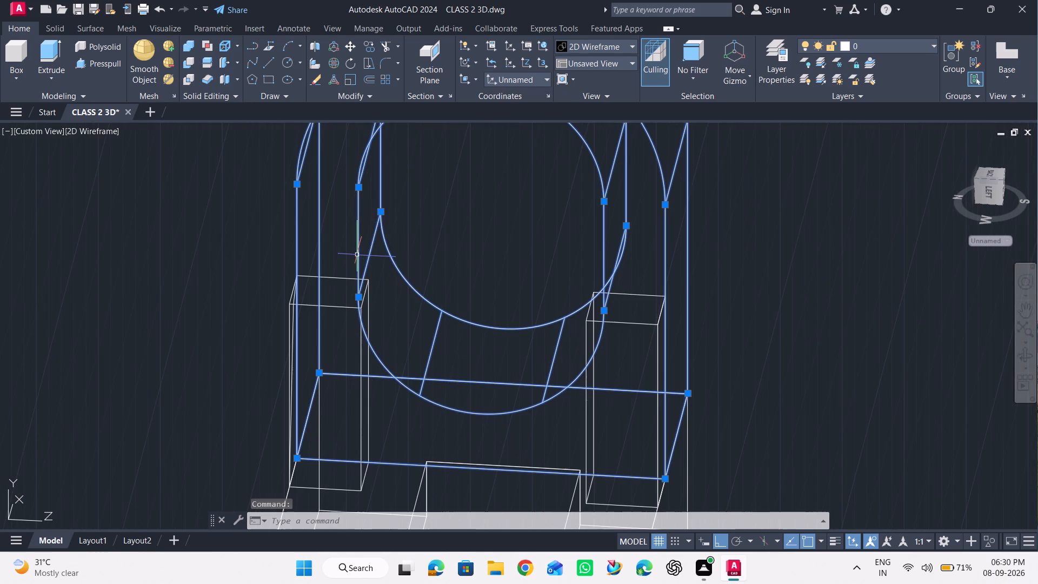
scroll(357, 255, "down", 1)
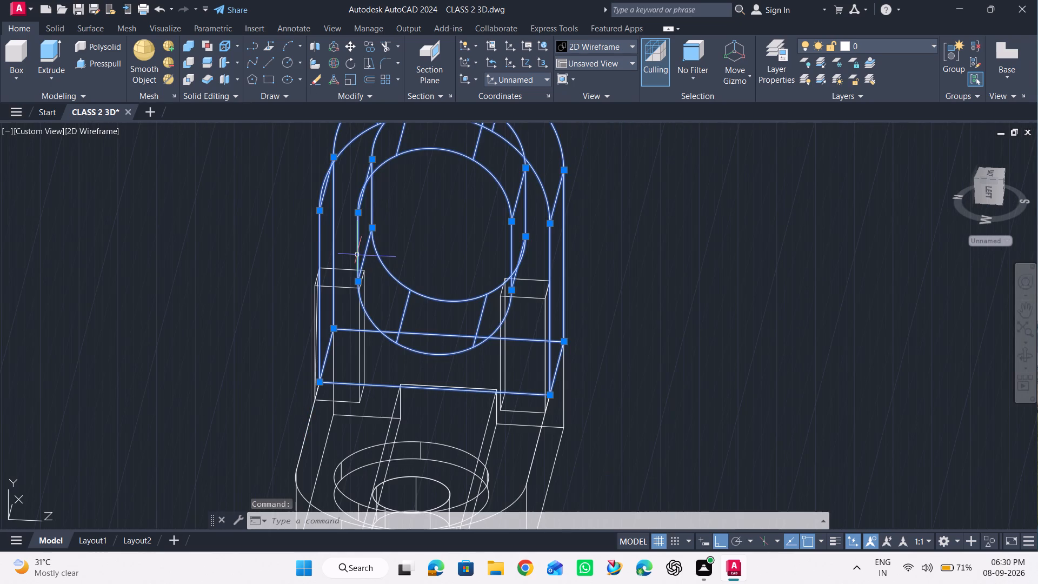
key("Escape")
Hide the arch-topped upright solid so its underlying arch and oval profiles can be picked.
left_click(1023, 360)
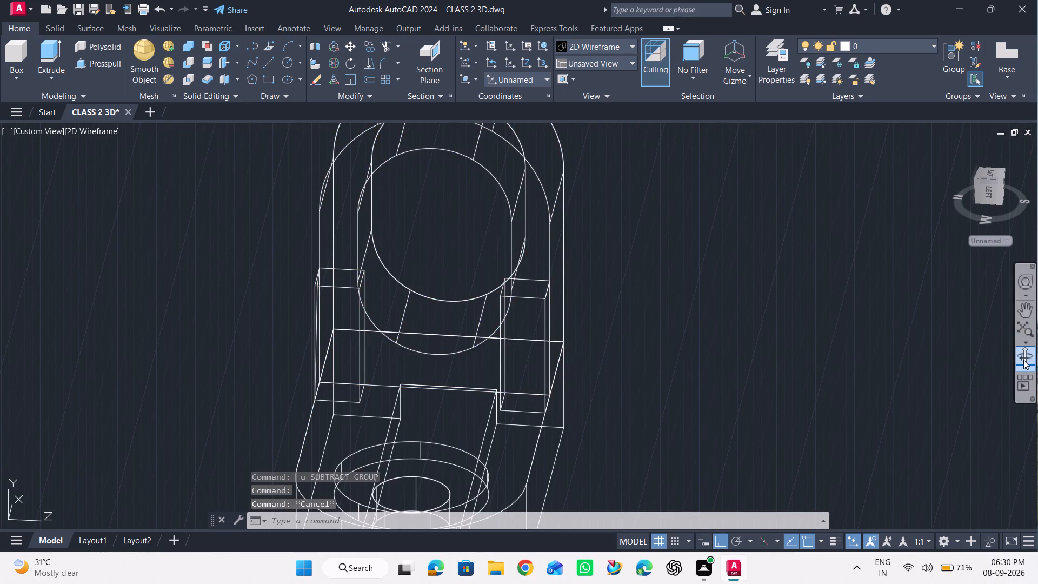
left_click_drag(783, 334, 723, 347)
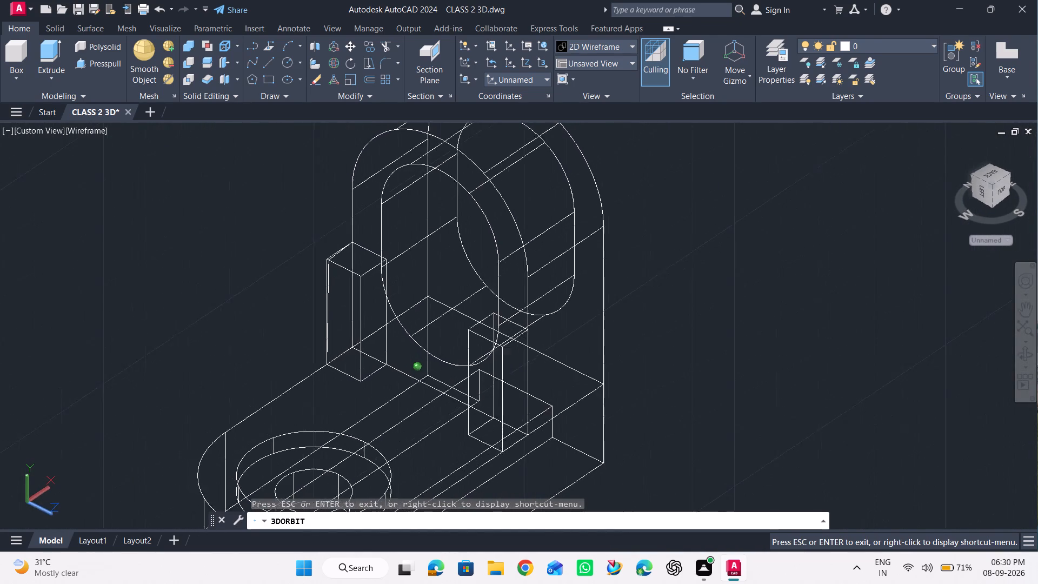
left_click_drag(723, 347, 727, 335)
key("Escape")
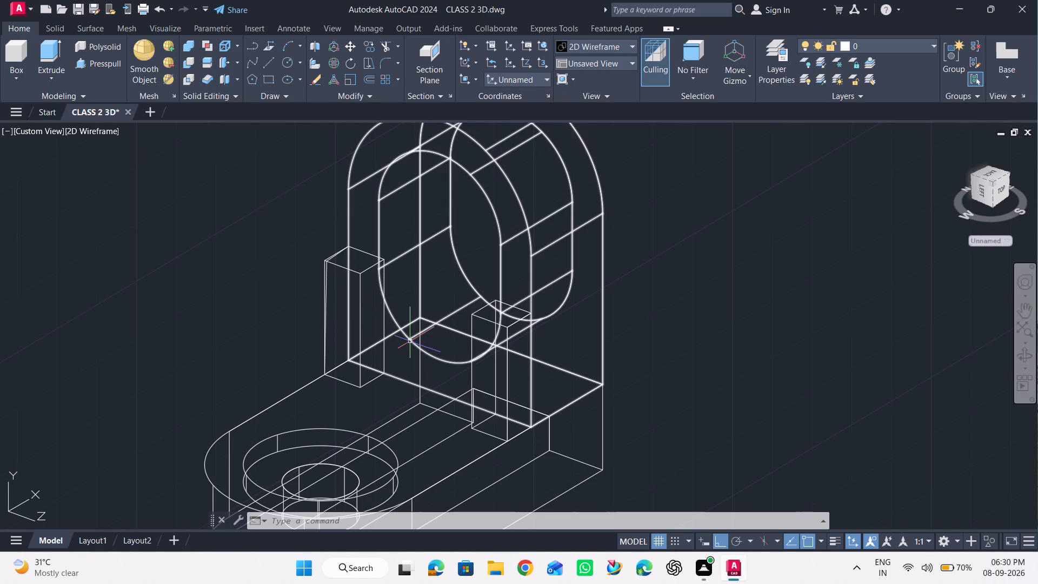
left_click(602, 196)
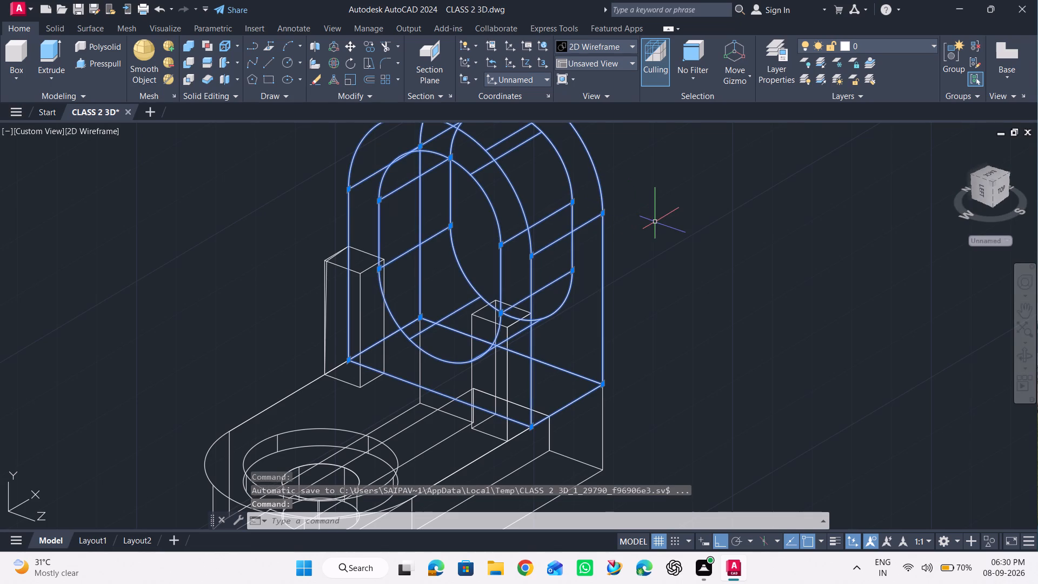
right_click(655, 221)
left_click(693, 282)
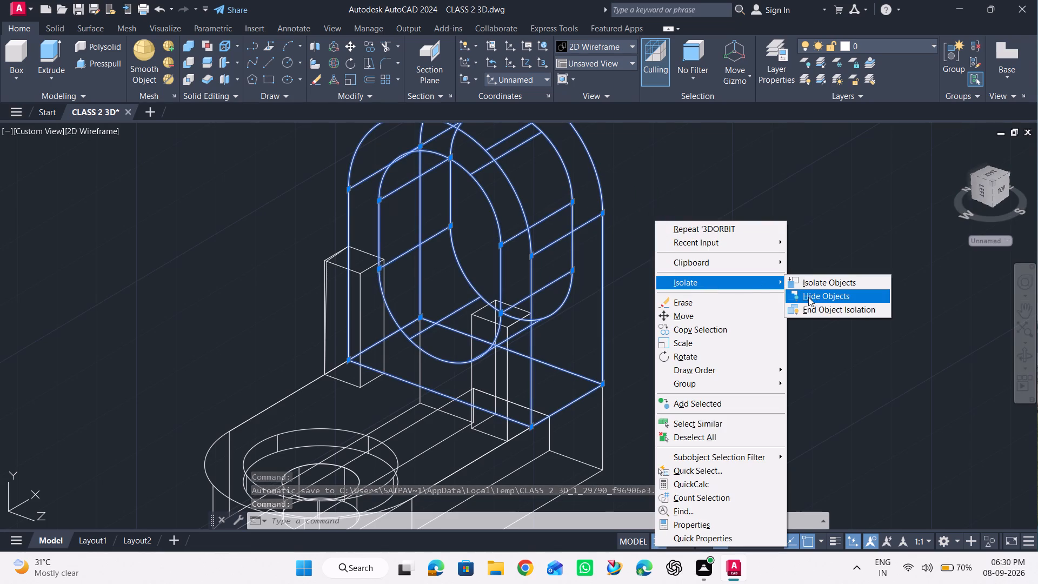
left_click(815, 298)
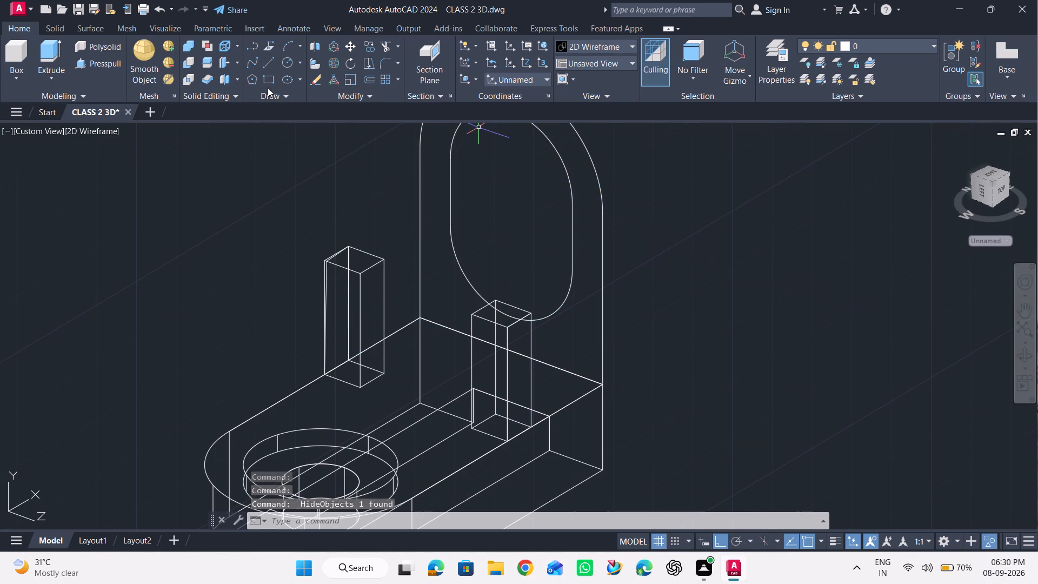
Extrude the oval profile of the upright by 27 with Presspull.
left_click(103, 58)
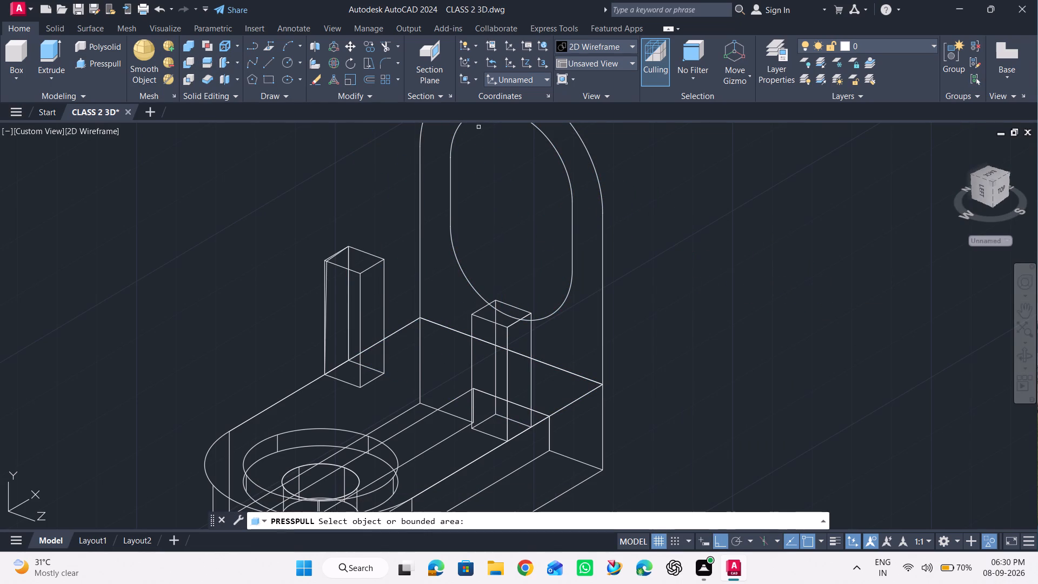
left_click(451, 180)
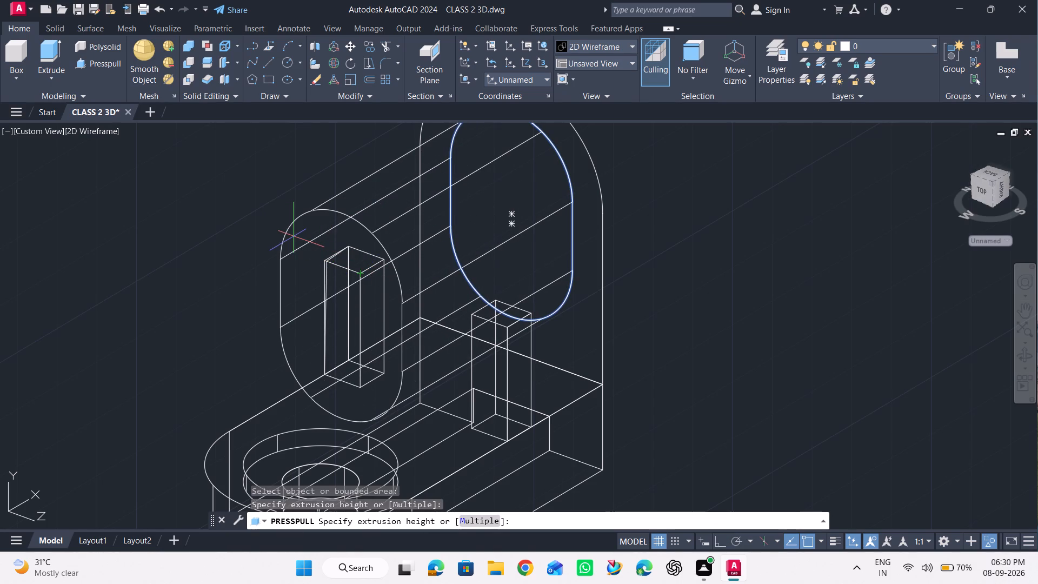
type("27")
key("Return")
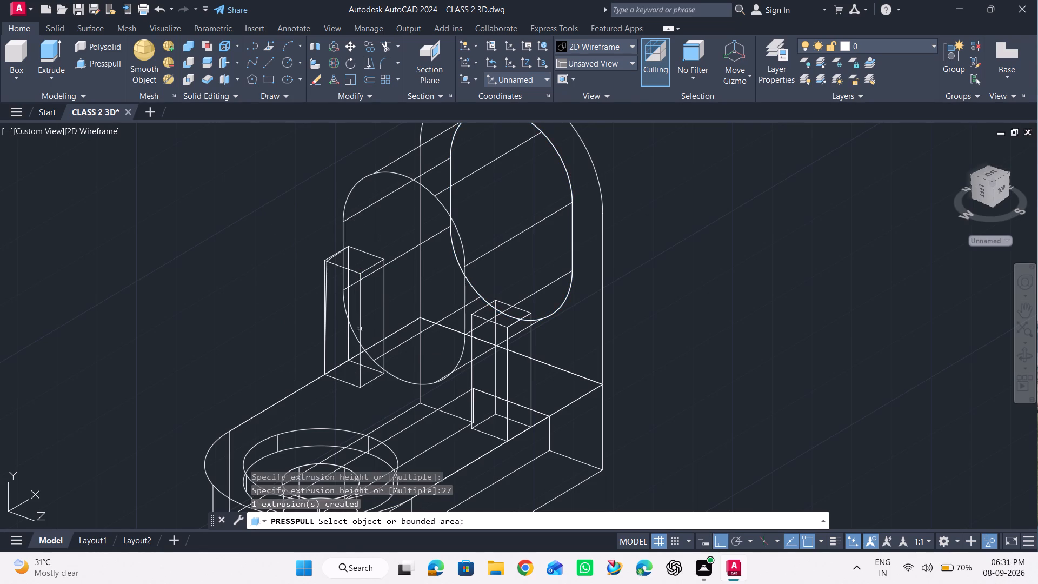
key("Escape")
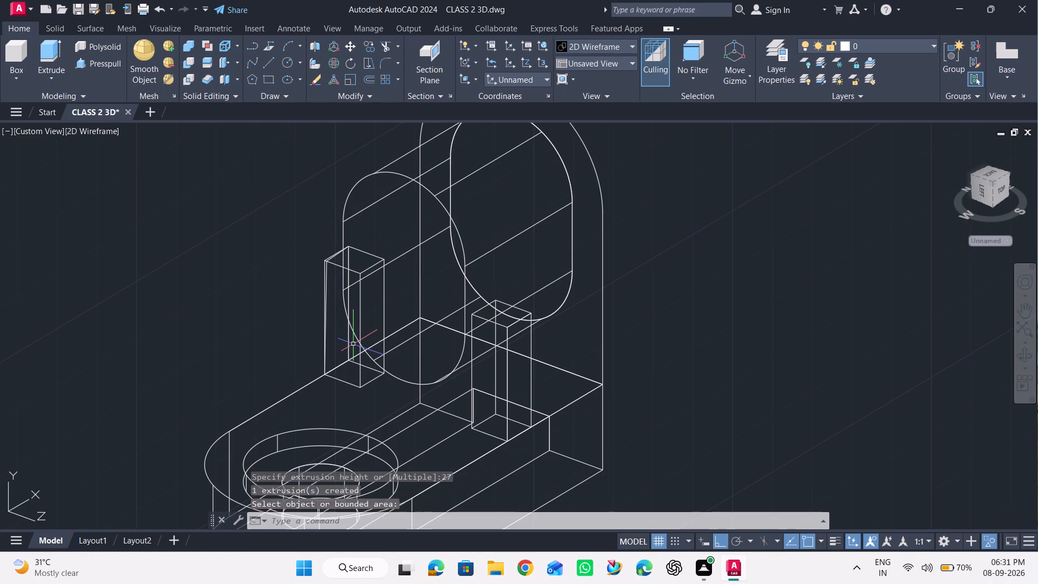
Examine the oval extrusion against the side boxes and base from several angles.
left_click(1022, 358)
left_click_drag(781, 347, 781, 346)
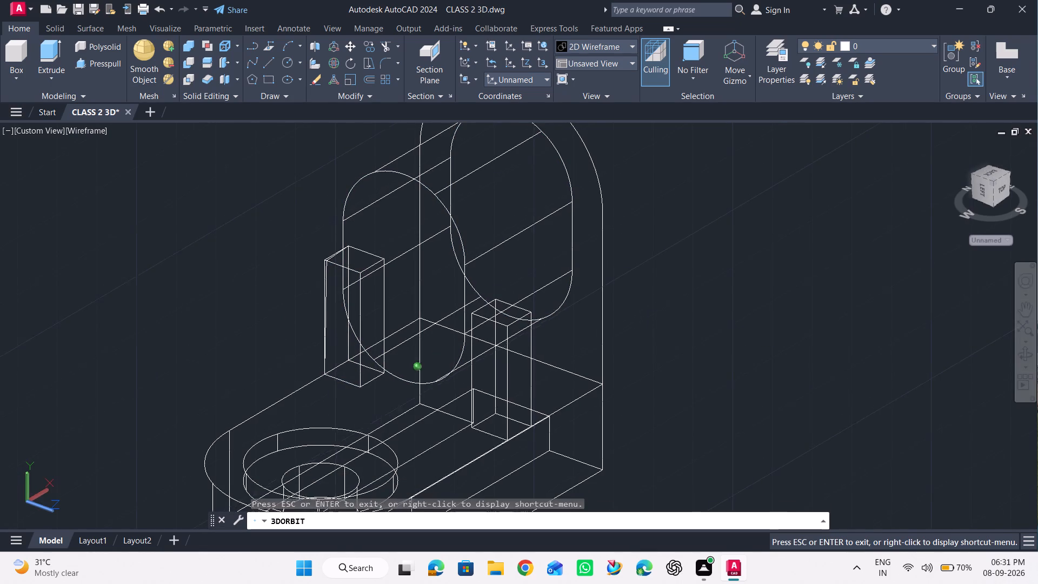
left_click_drag(781, 346, 968, 336)
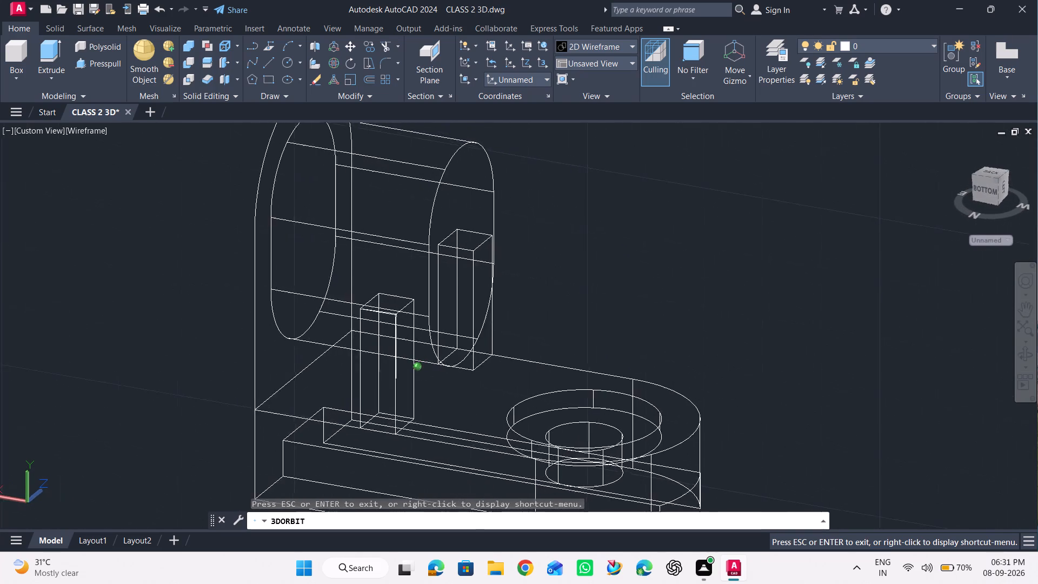
left_click_drag(968, 336, 986, 352)
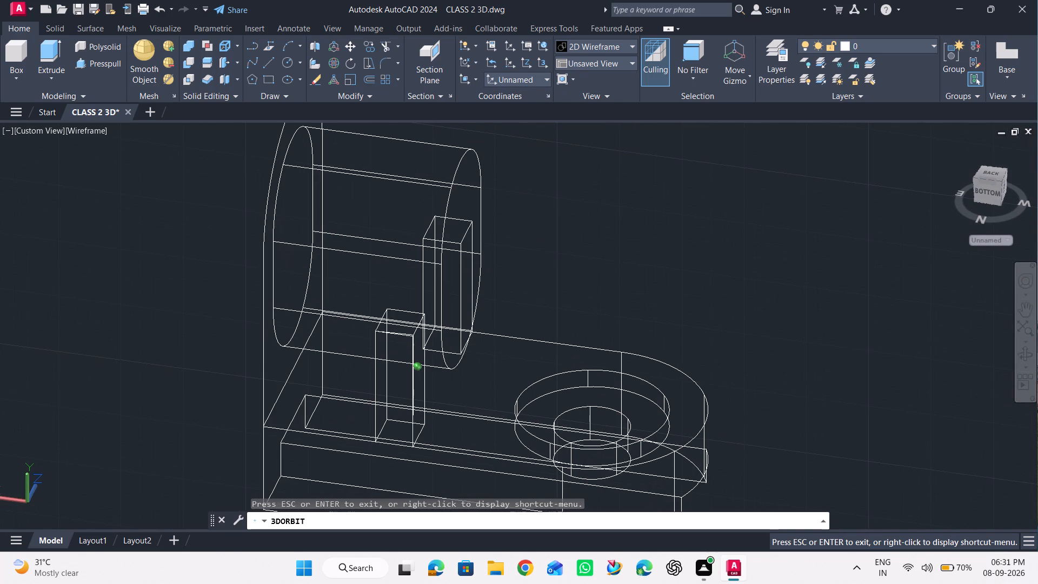
left_click_drag(986, 352, 1029, 374)
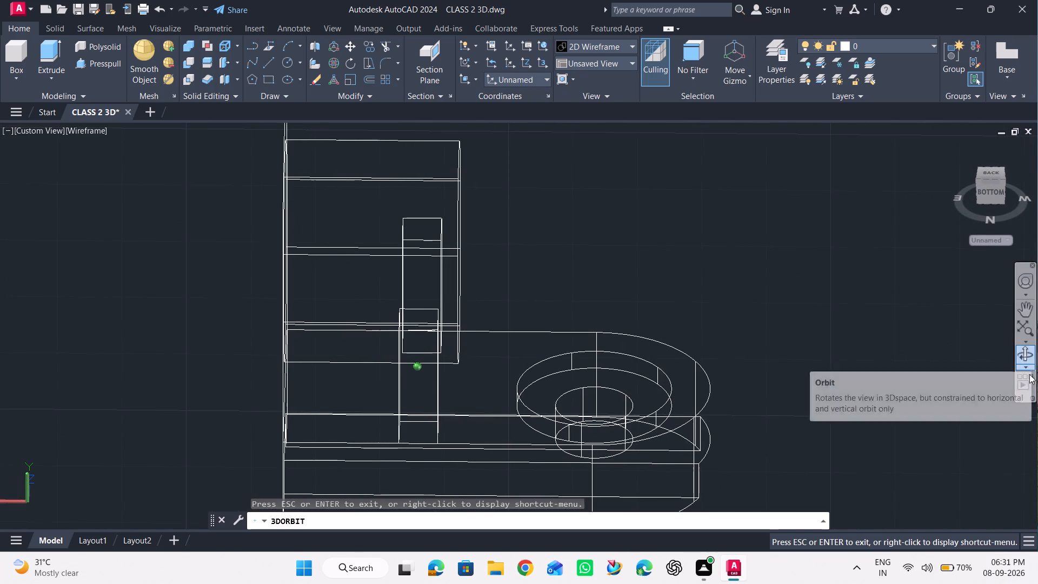
left_click_drag(1029, 374, 1009, 380)
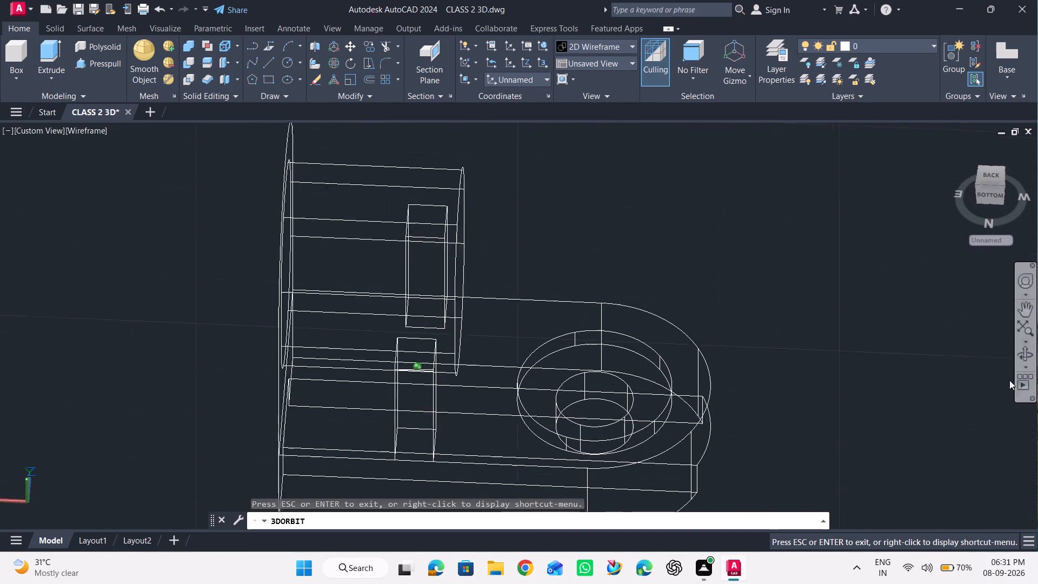
left_click_drag(1009, 380, 1020, 382)
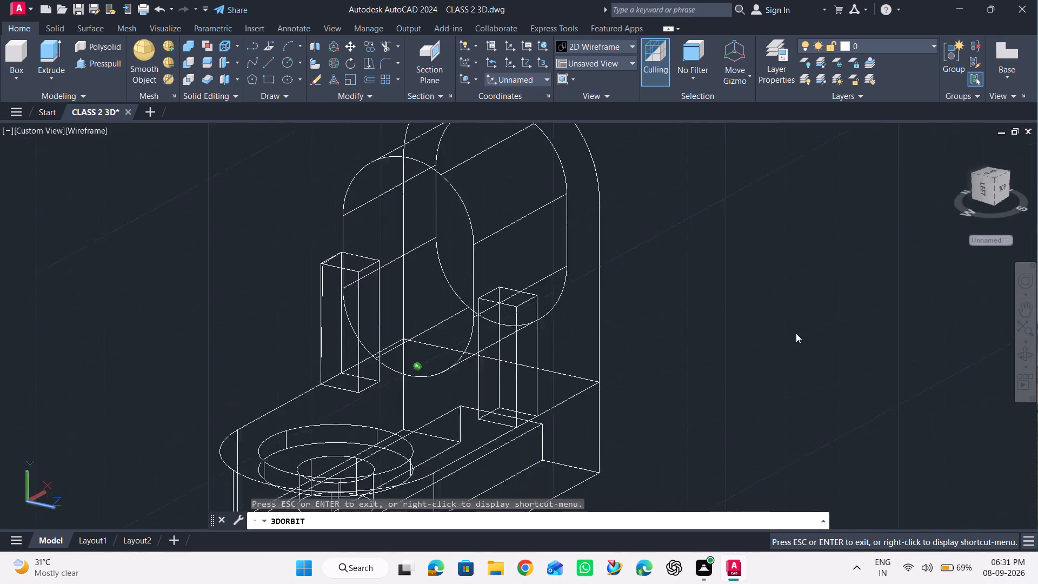
left_click(832, 331)
scroll(732, 329, "down", 3)
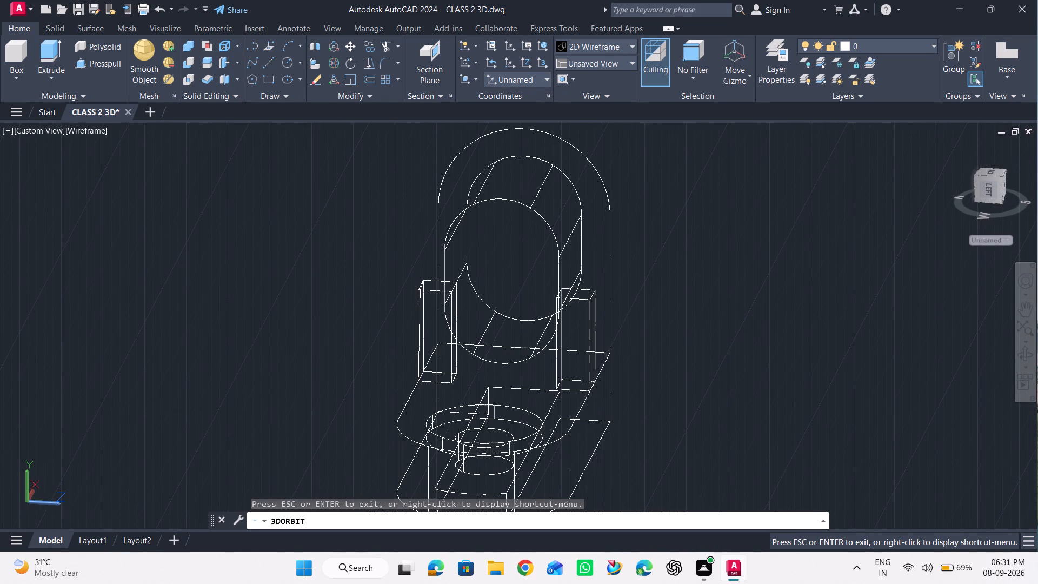
scroll(732, 329, "up", 1)
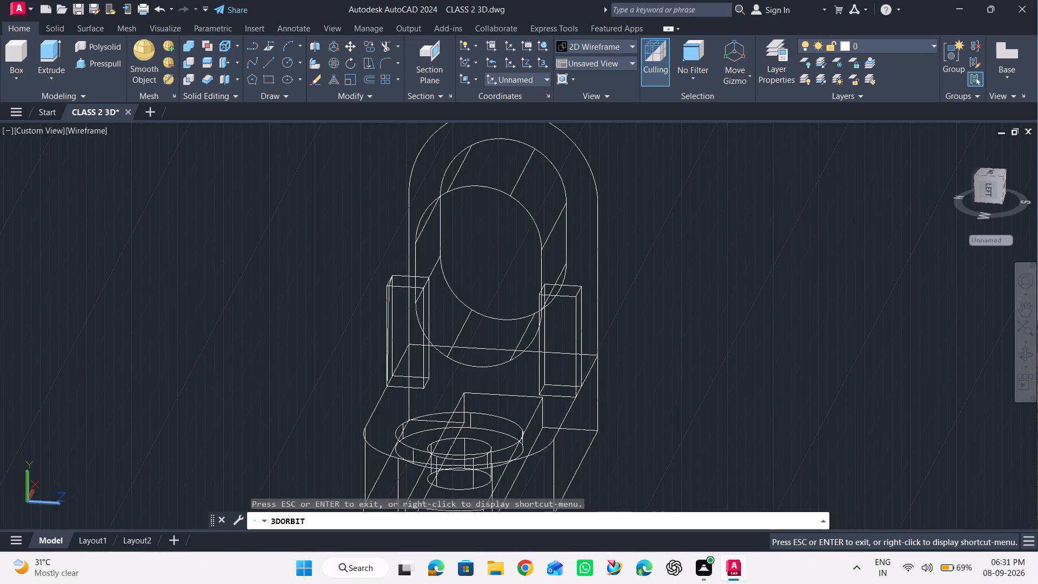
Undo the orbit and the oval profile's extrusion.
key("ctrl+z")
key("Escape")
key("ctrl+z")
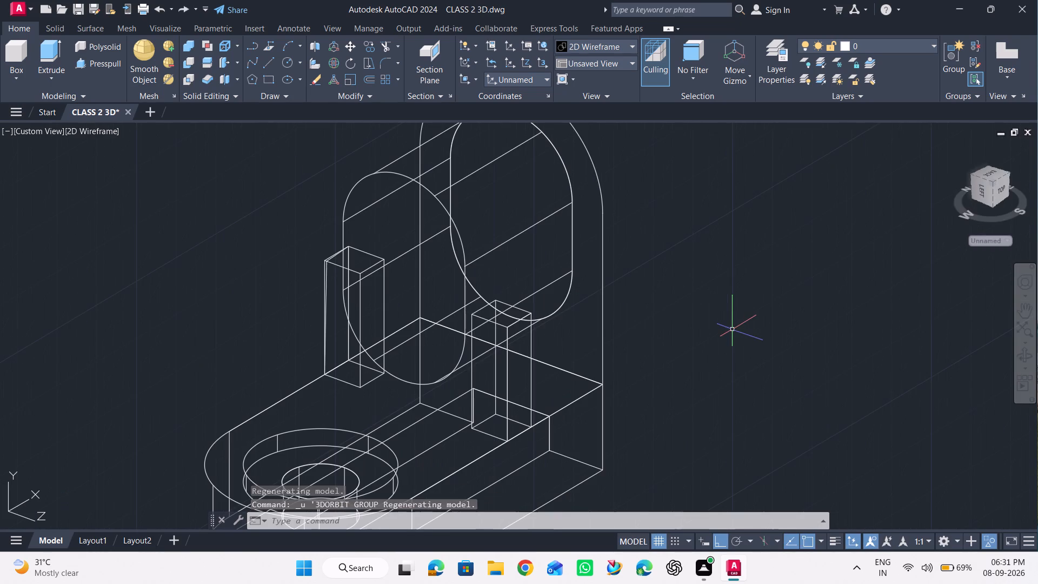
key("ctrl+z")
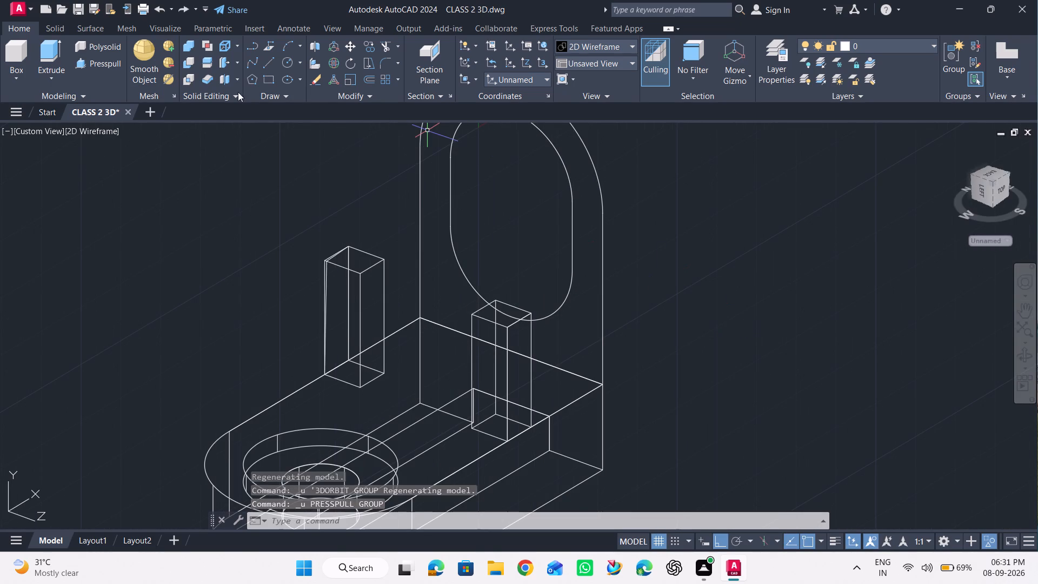
Extrude the oval profile with Presspull up to the top front corner of the side box.
left_click(106, 59)
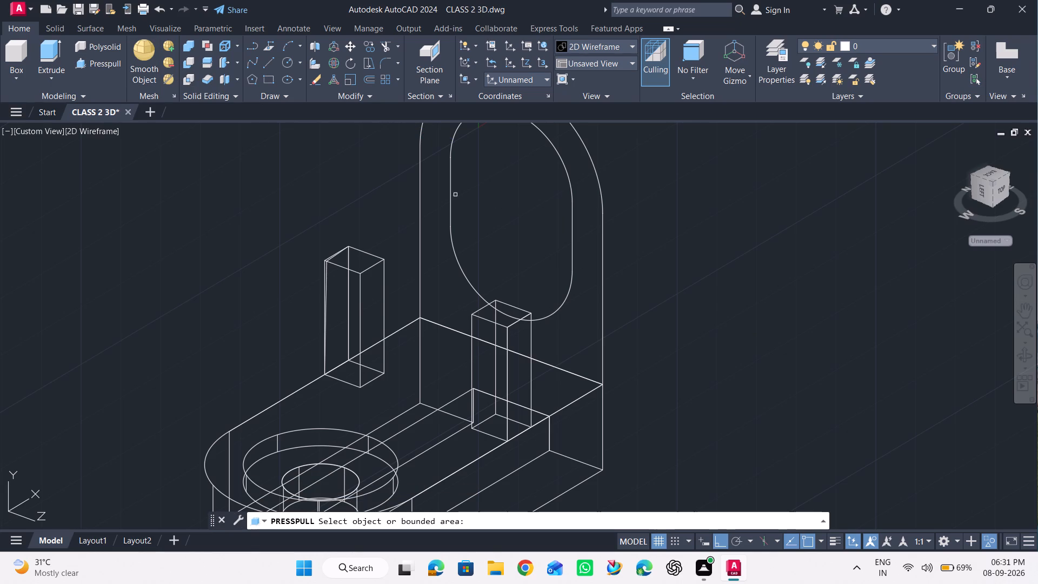
left_click(451, 199)
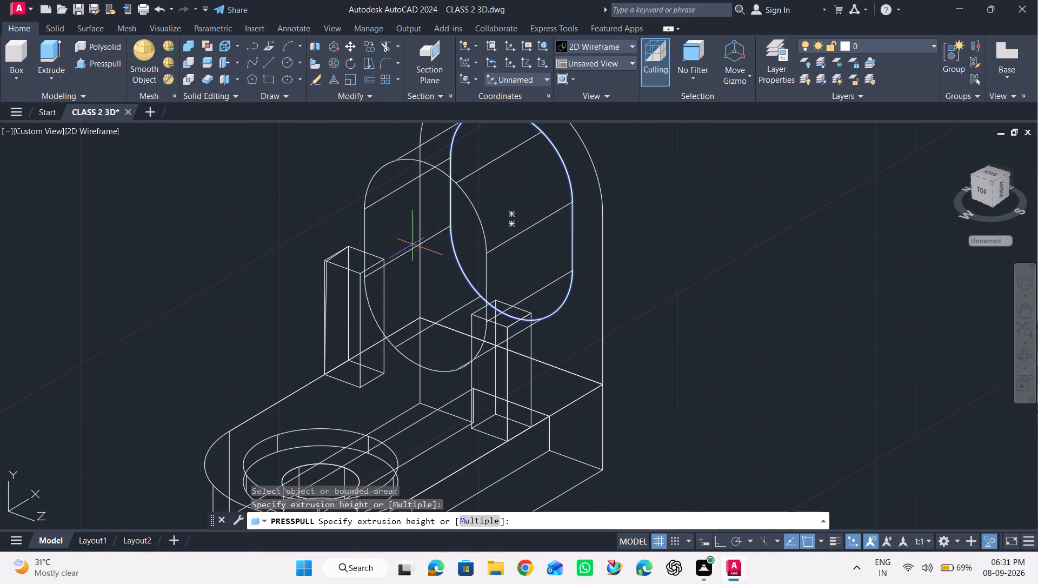
left_click(363, 271)
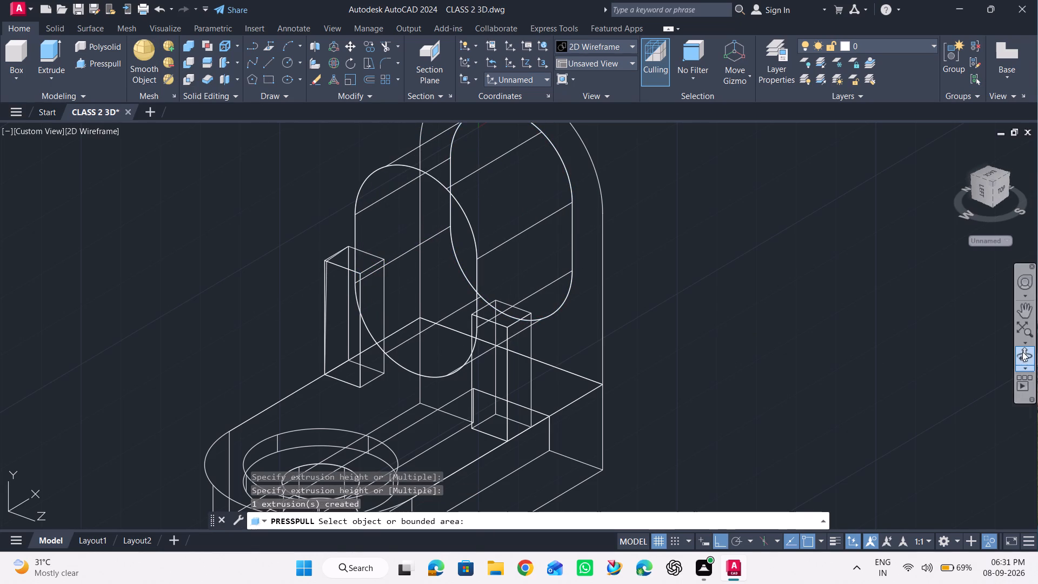
Examine the depth of the oval extrusion relative to both side boxes from several angles.
left_click(1022, 351)
left_click_drag(862, 354, 1012, 345)
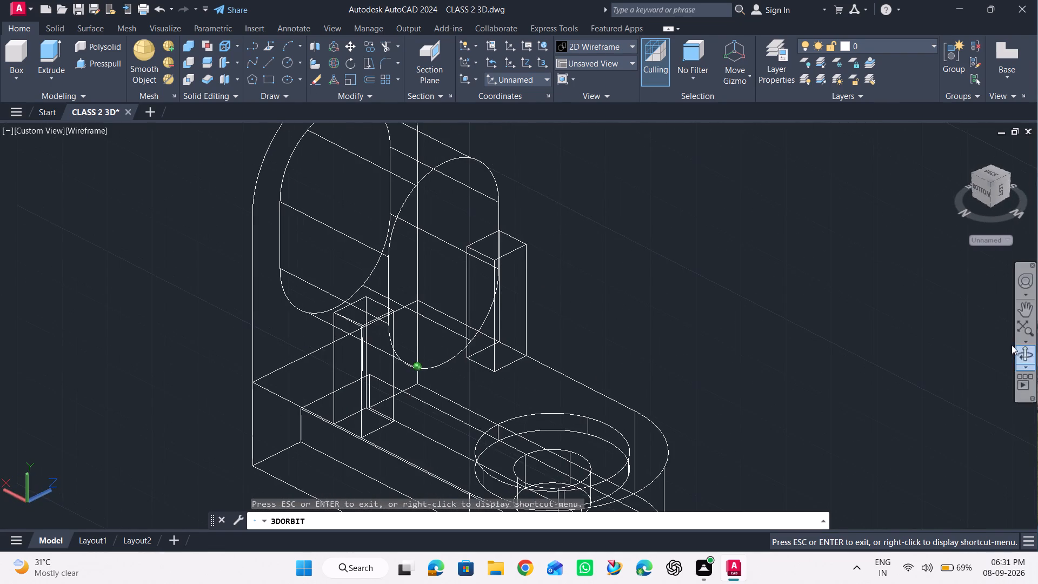
left_click_drag(1012, 345, 1004, 341)
left_click_drag(864, 318, 629, 334)
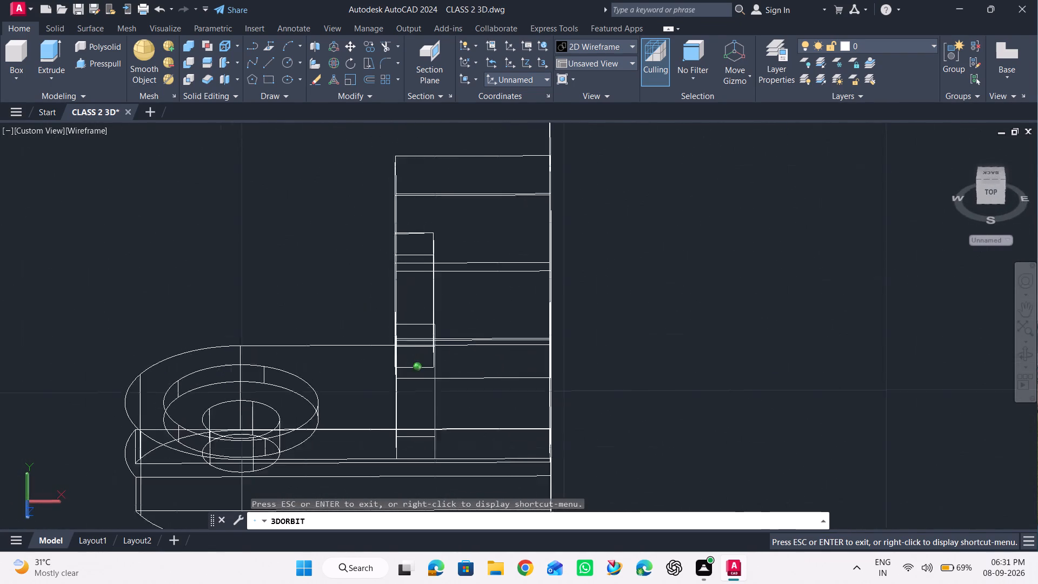
left_click_drag(629, 334, 745, 318)
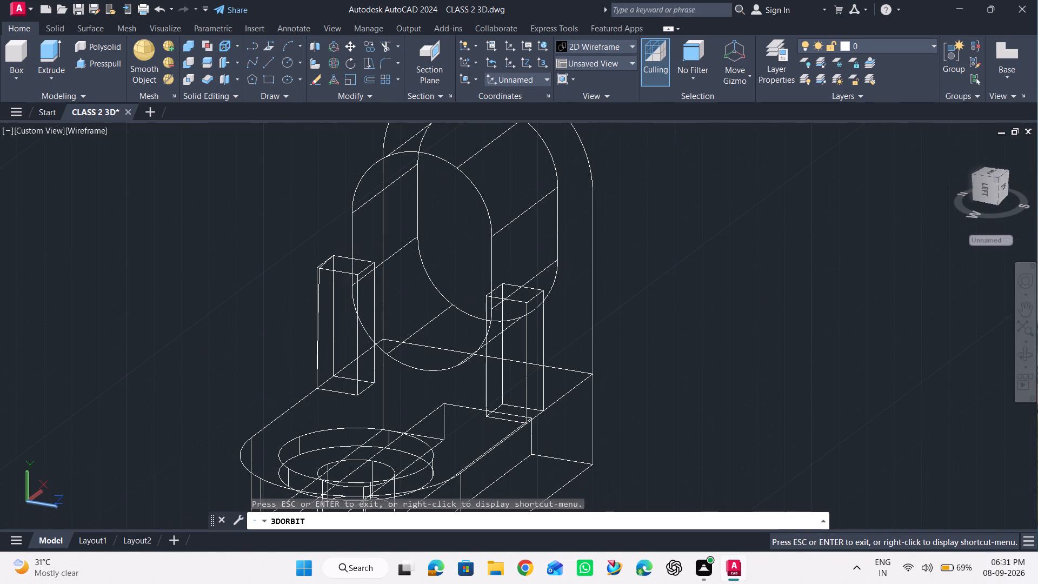
left_click_drag(727, 328, 687, 331)
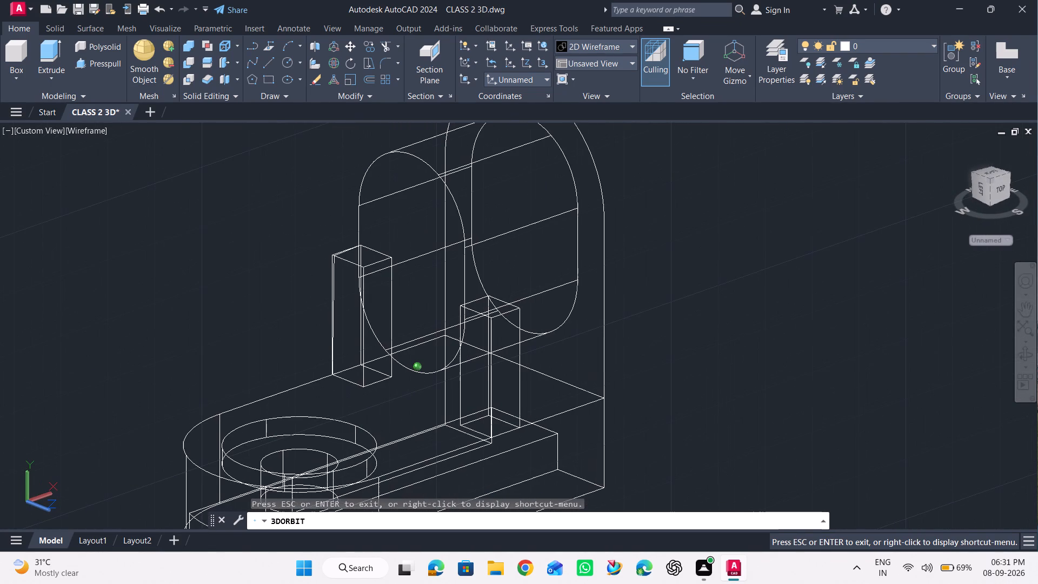
left_click_drag(687, 331, 703, 334)
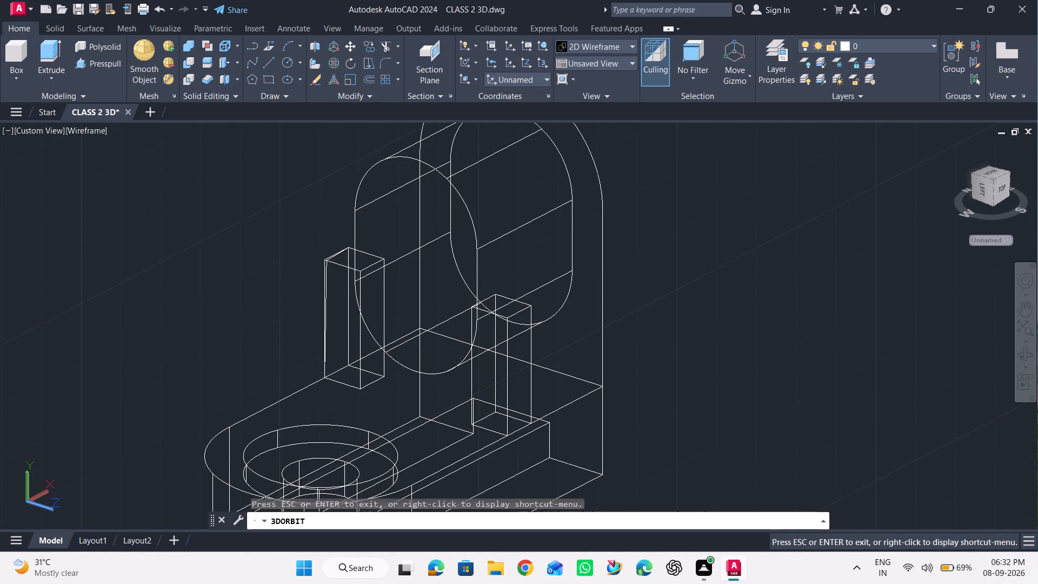
key("Escape")
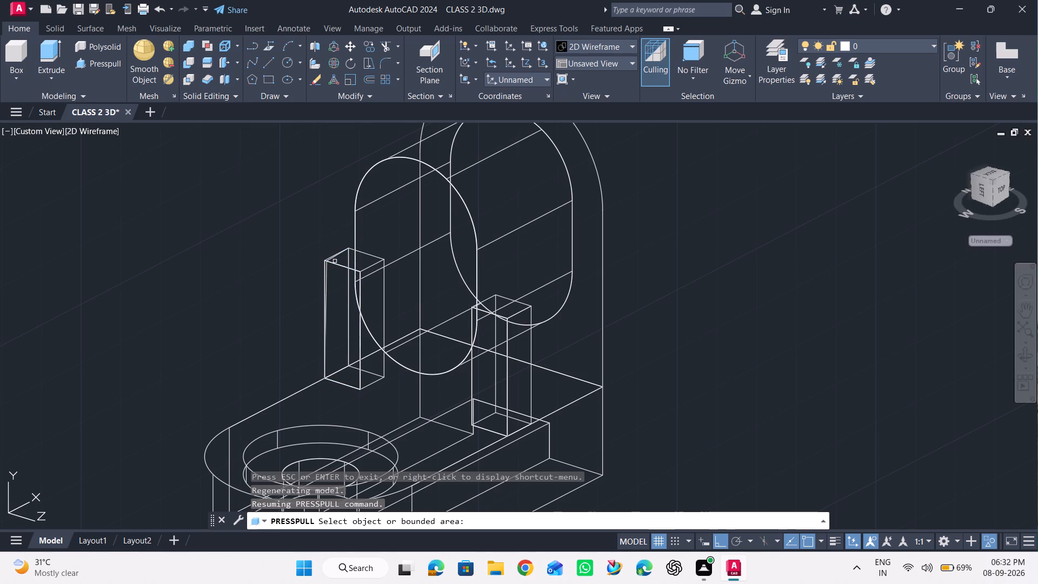
Erase the two stray lines running from the top outer corner of the side box, just inside its edges.
scroll(331, 258, "up", 4)
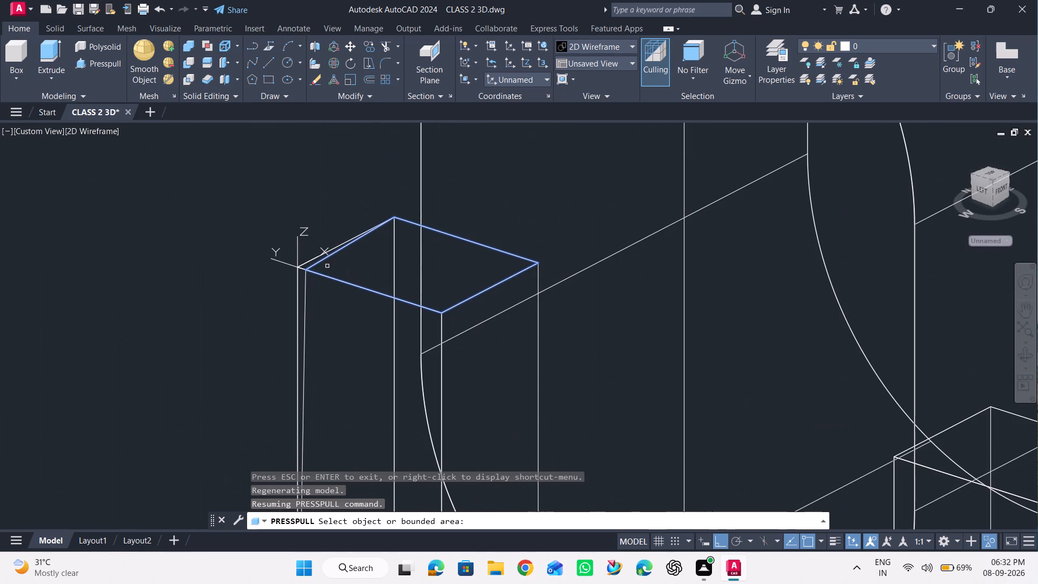
left_click(323, 261)
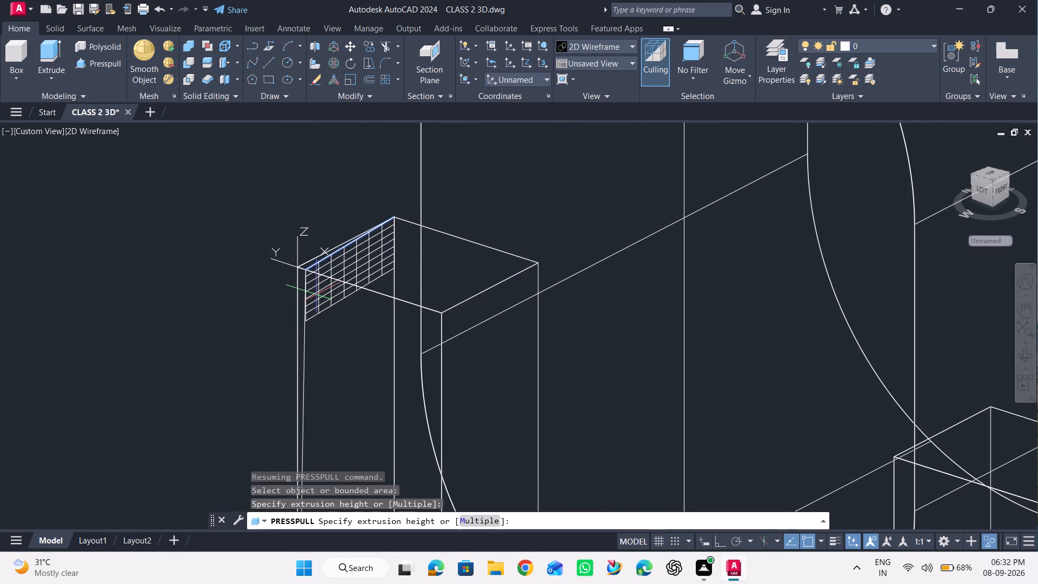
key("Escape")
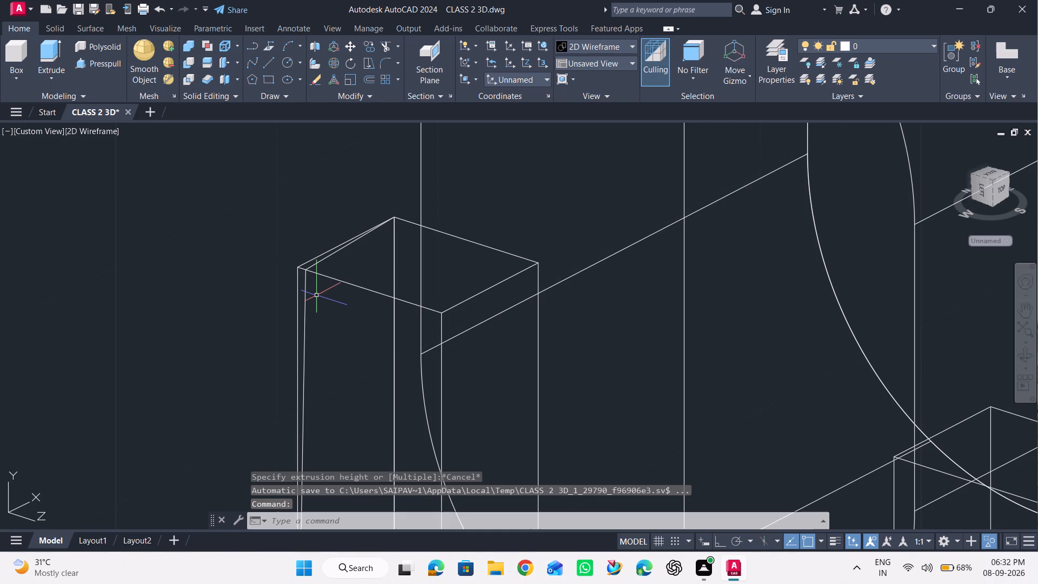
left_click(305, 289)
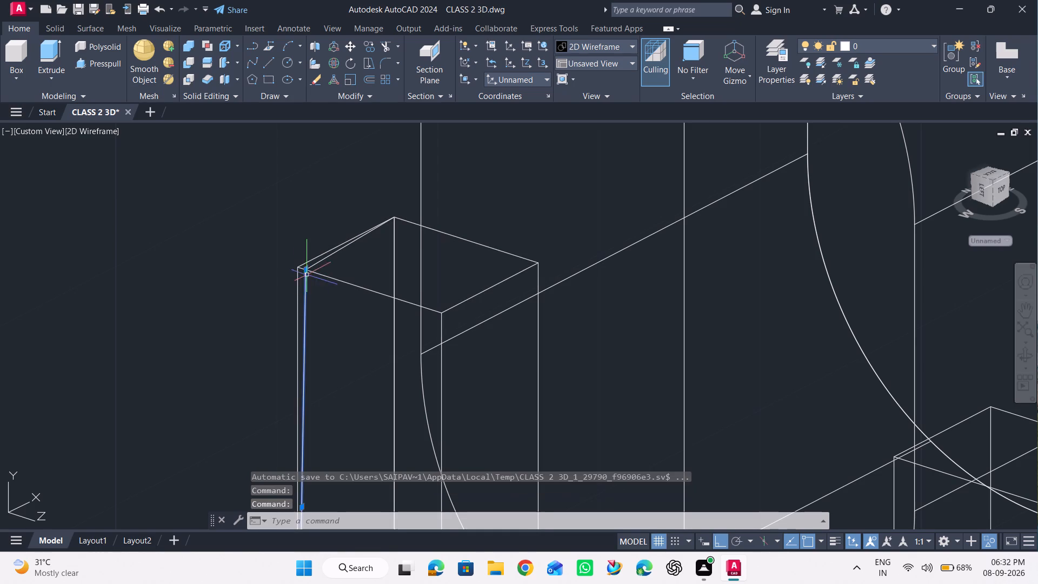
left_click(312, 267)
key("Delete")
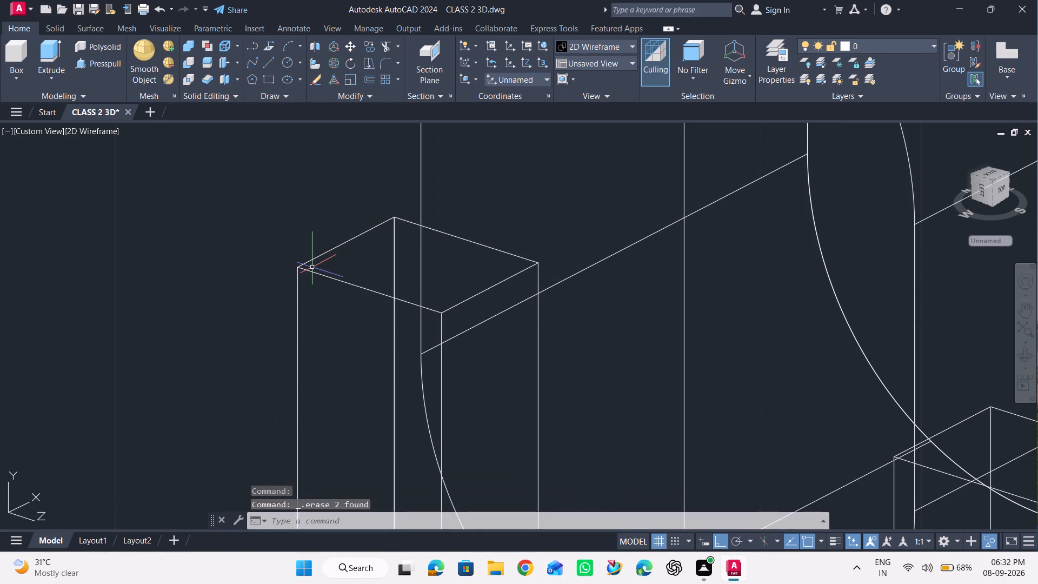
Undo the erasure of the two stray lines at the top outer corner of the side box.
scroll(315, 275, "down", 3)
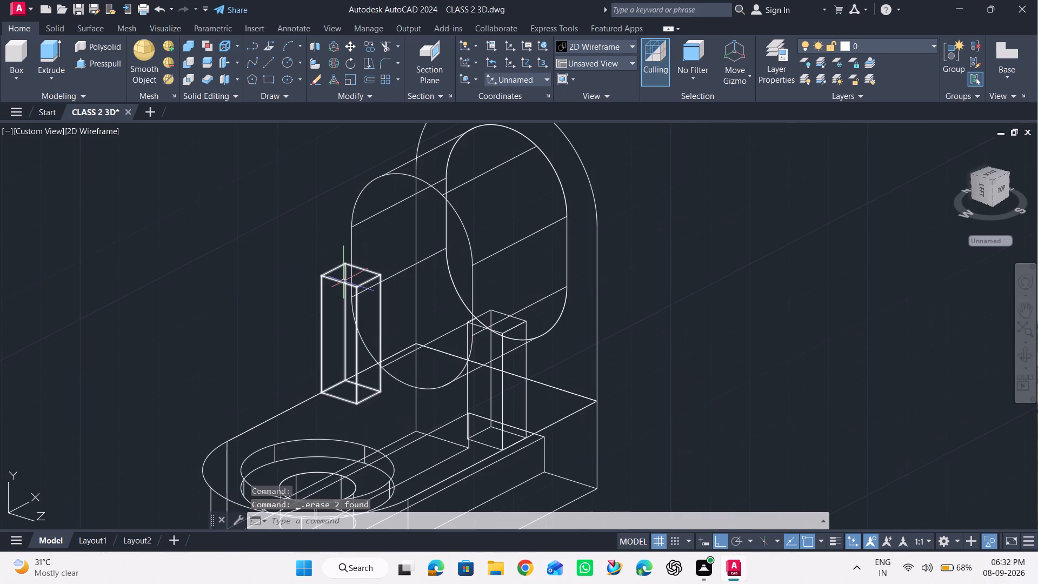
scroll(305, 287, "up", 1)
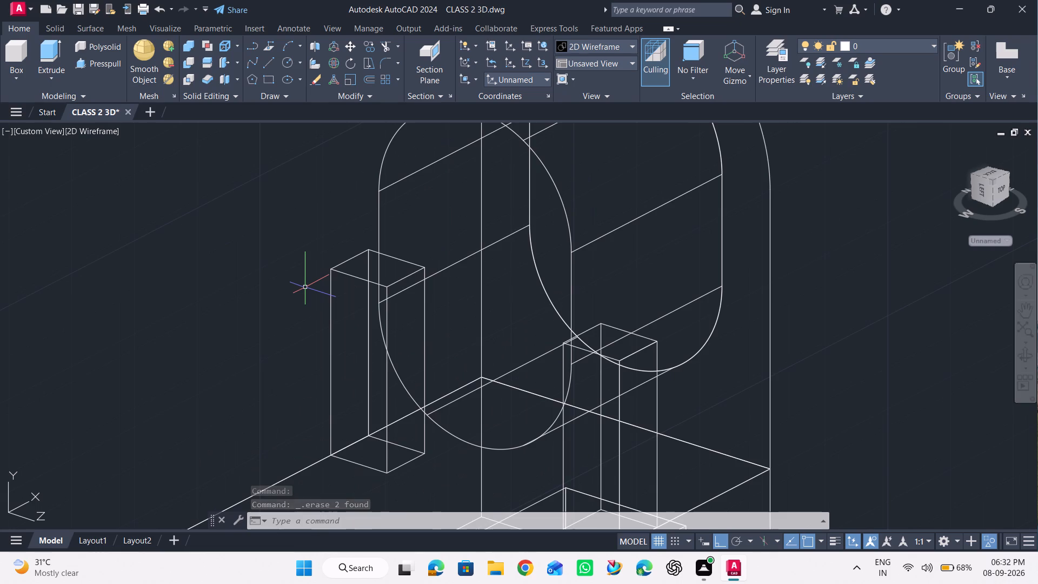
key("ctrl+z")
key("ctrl+z")
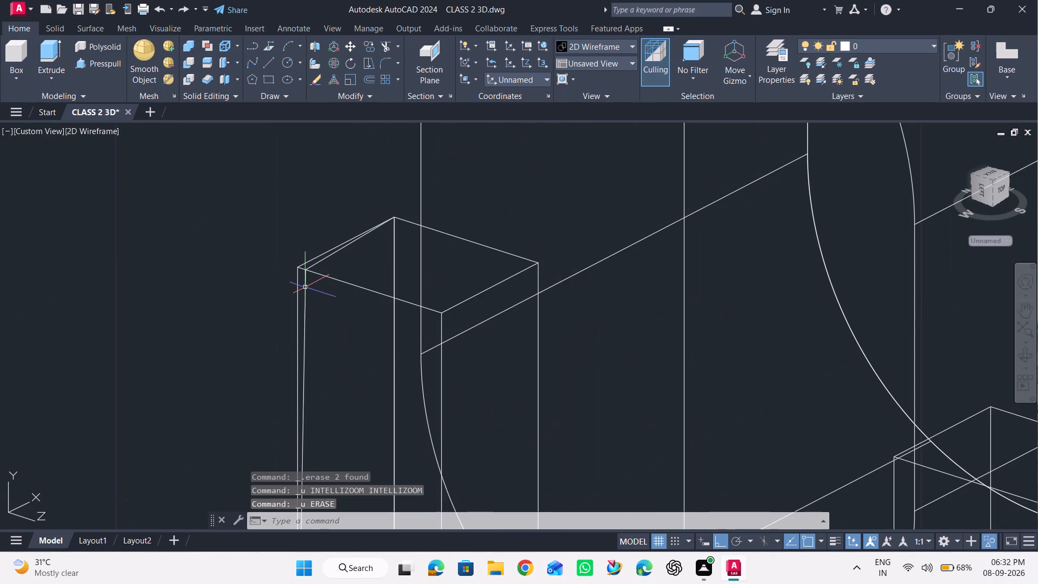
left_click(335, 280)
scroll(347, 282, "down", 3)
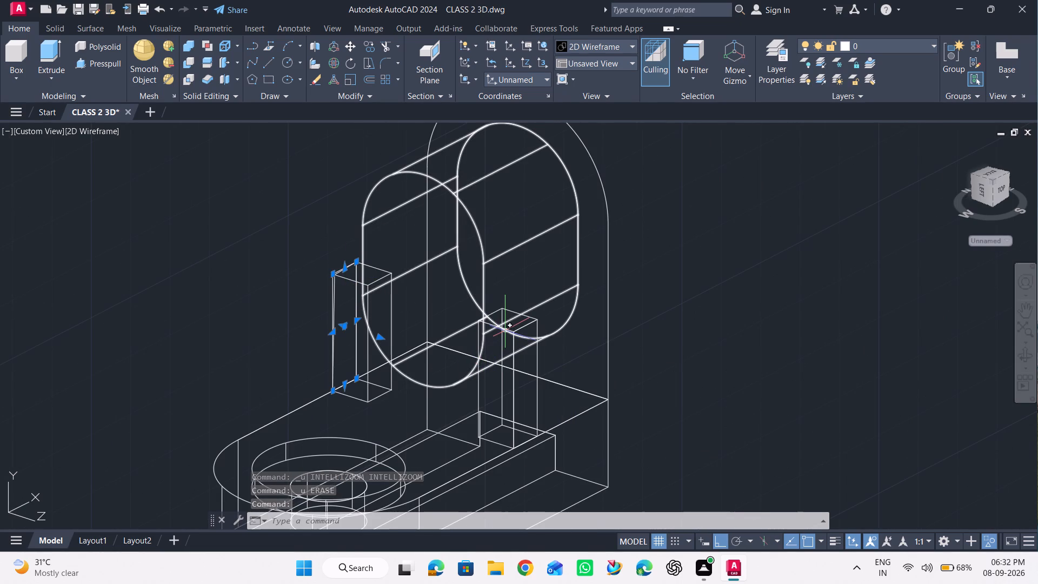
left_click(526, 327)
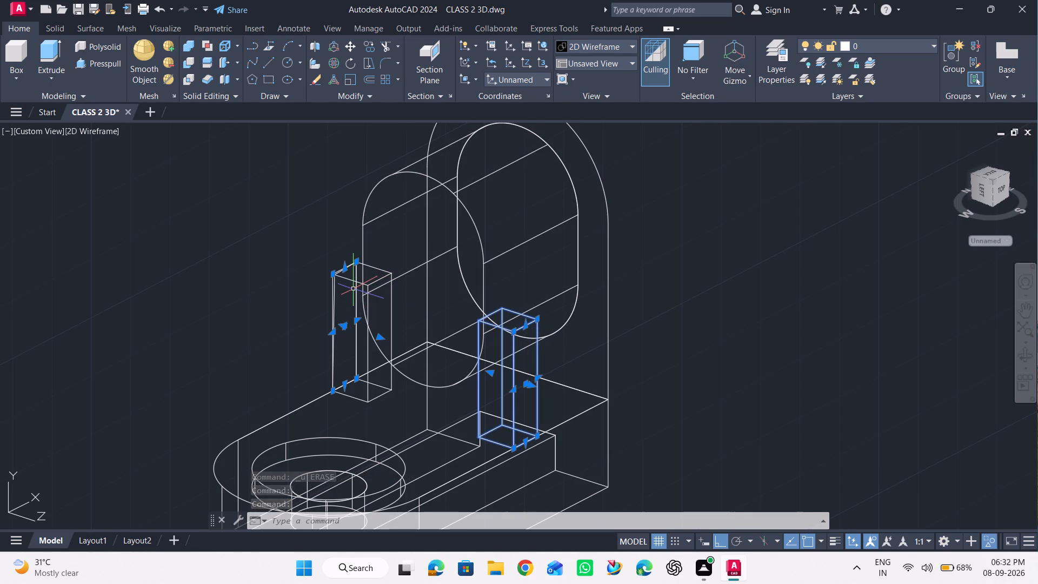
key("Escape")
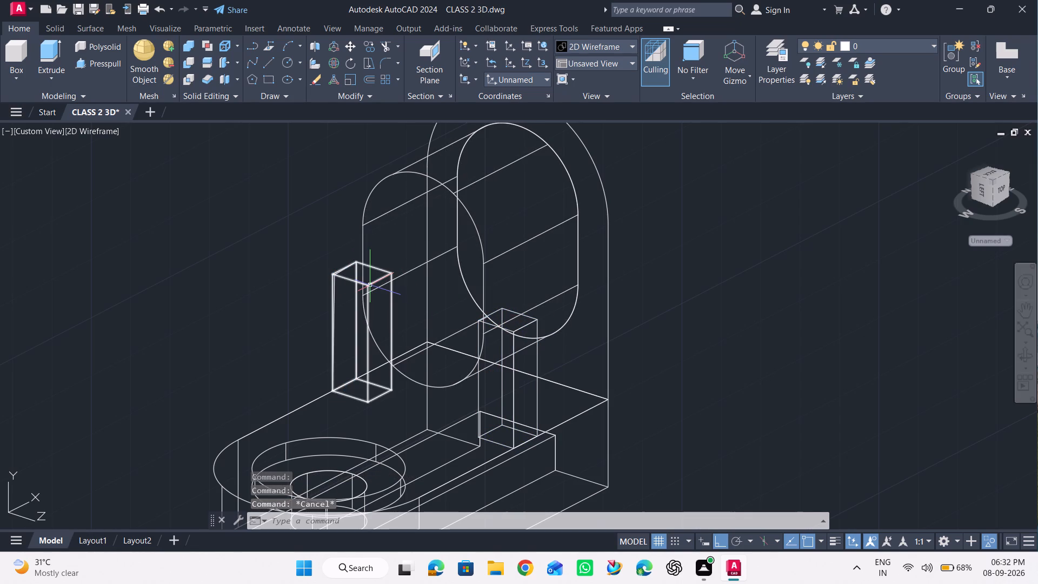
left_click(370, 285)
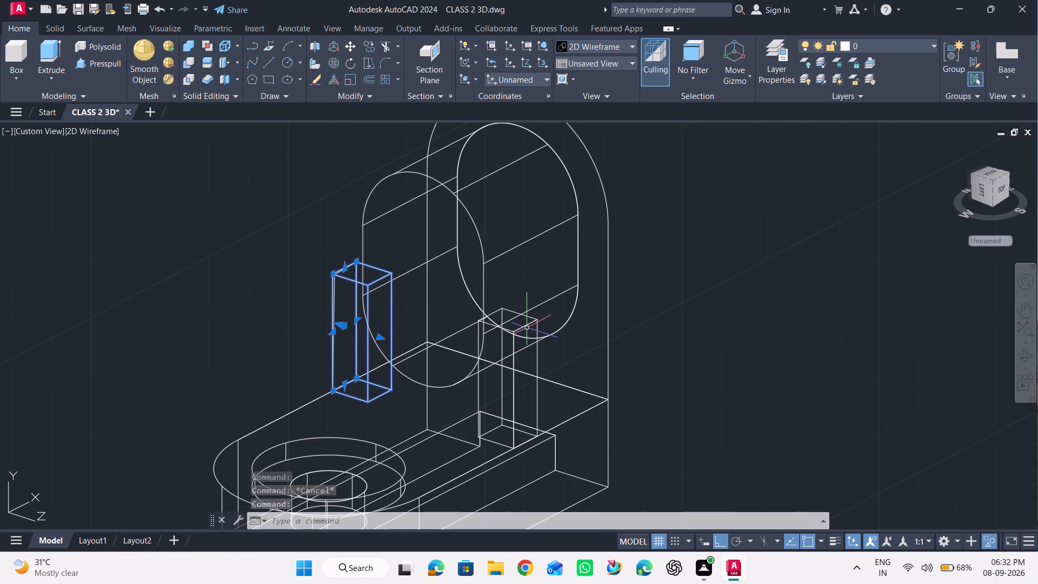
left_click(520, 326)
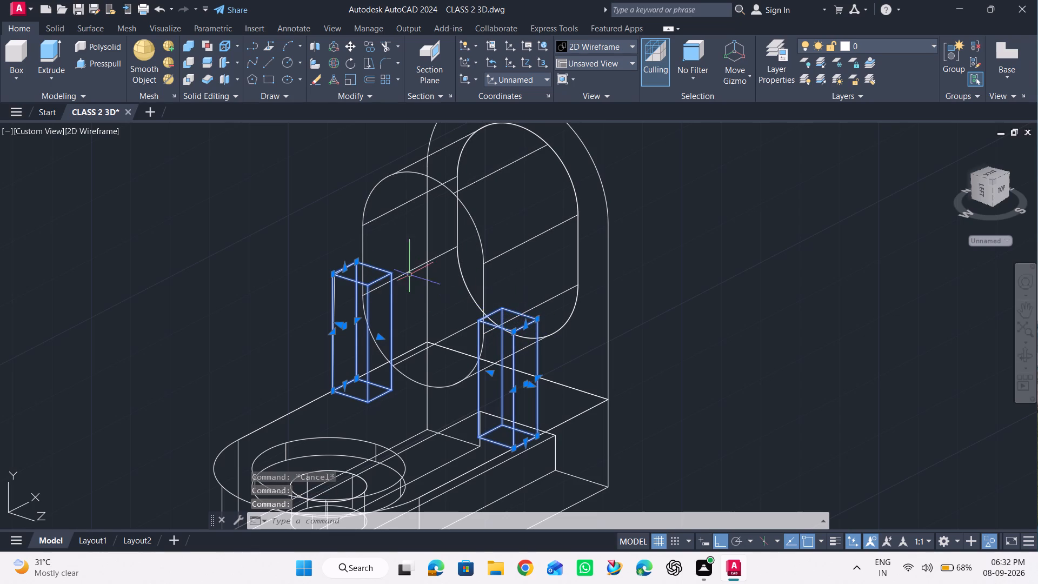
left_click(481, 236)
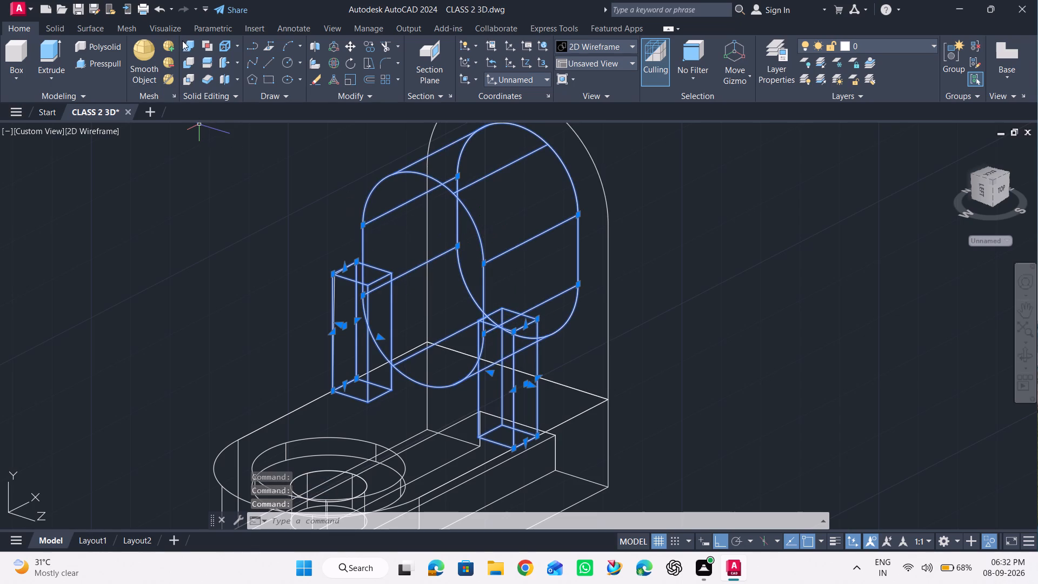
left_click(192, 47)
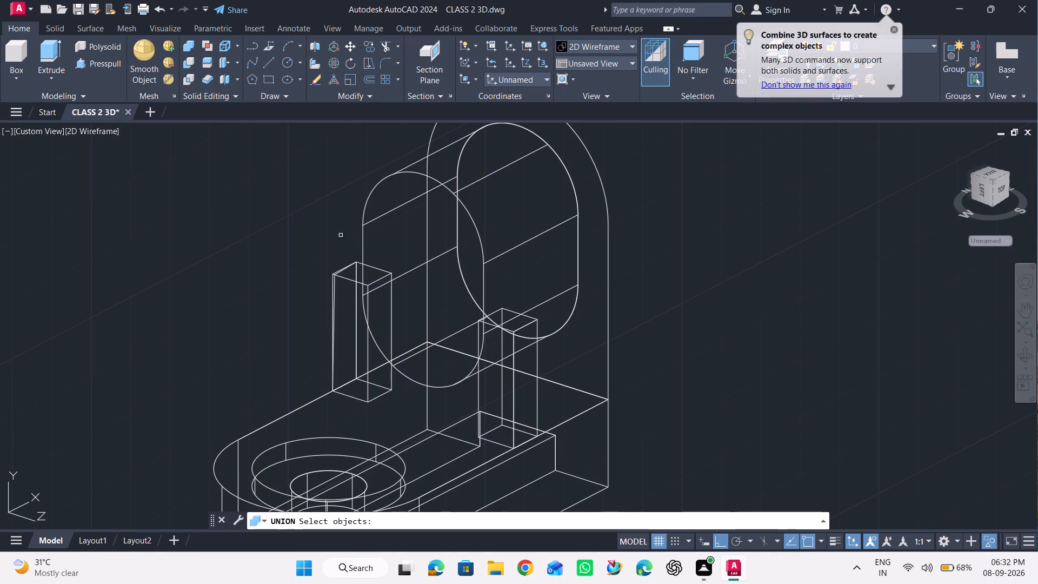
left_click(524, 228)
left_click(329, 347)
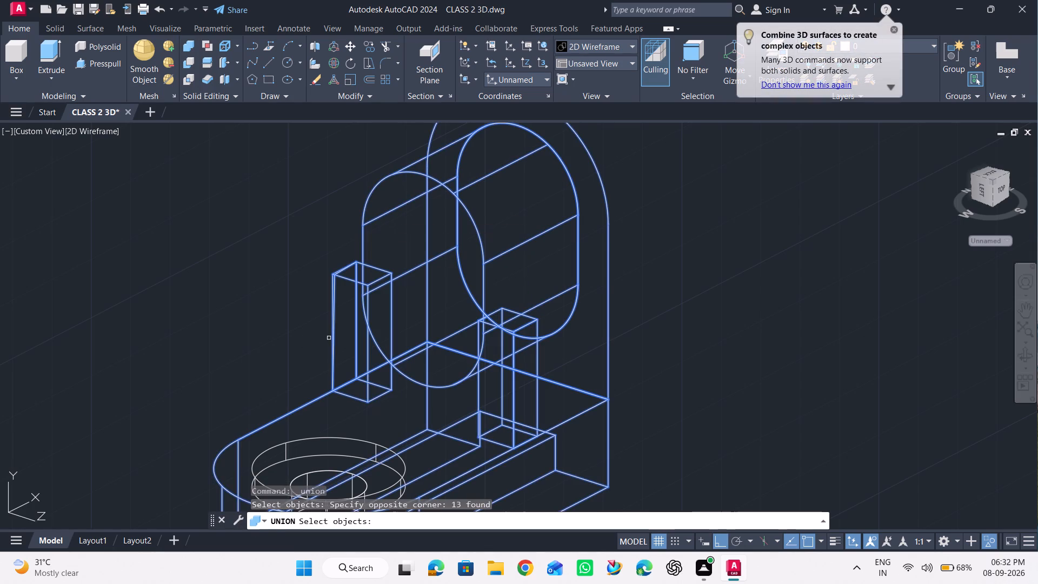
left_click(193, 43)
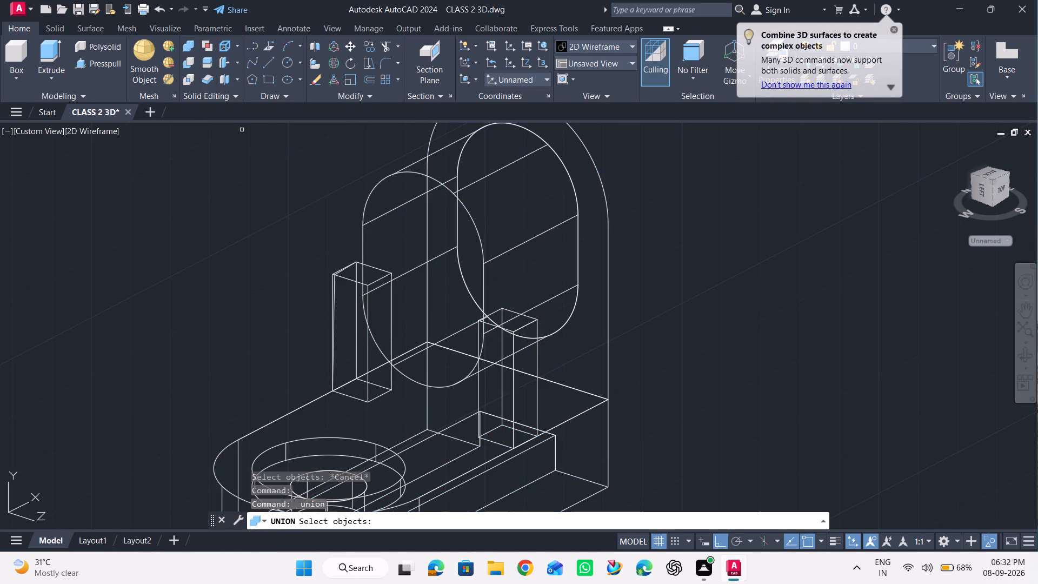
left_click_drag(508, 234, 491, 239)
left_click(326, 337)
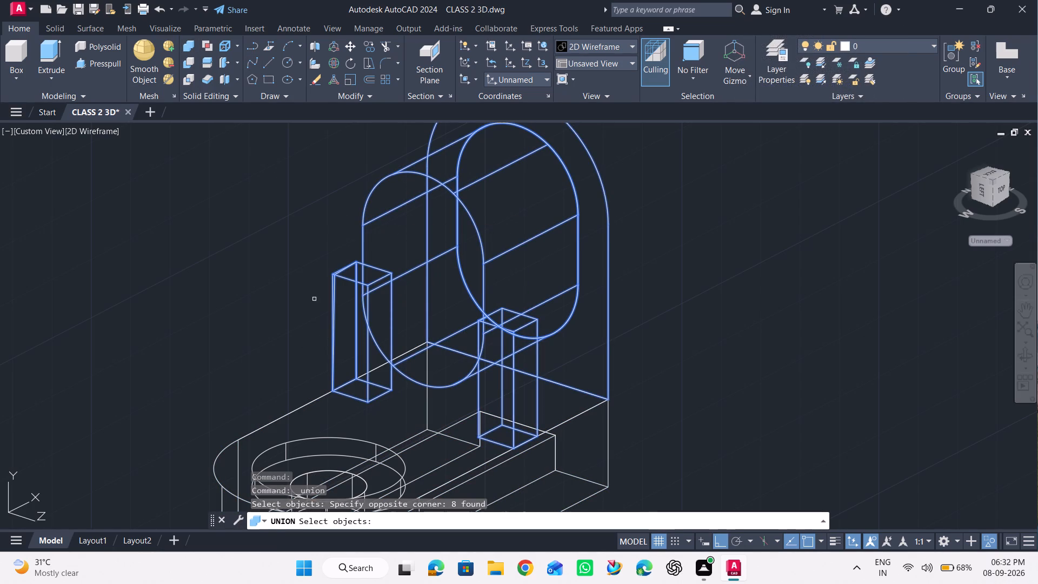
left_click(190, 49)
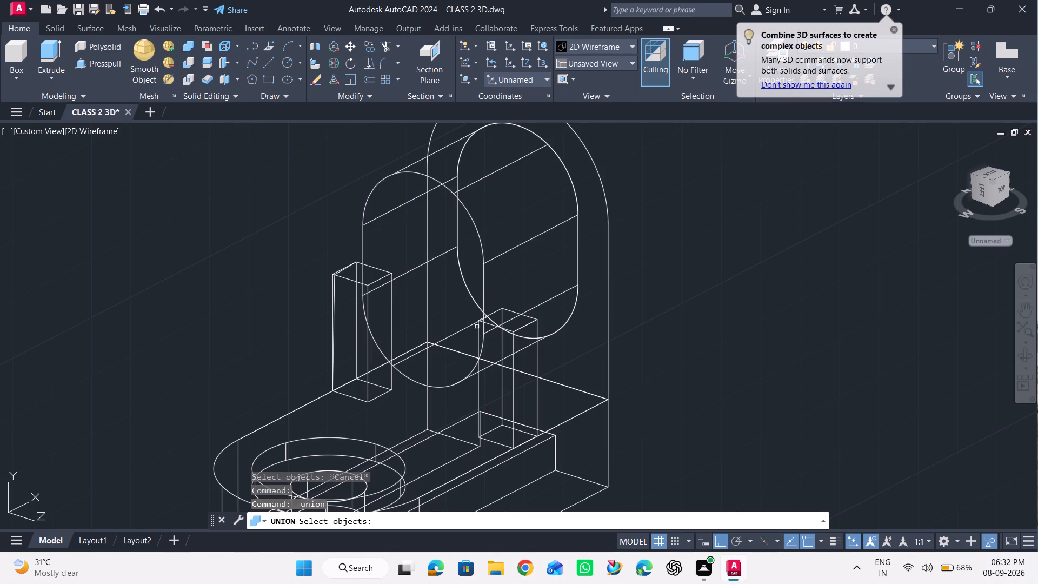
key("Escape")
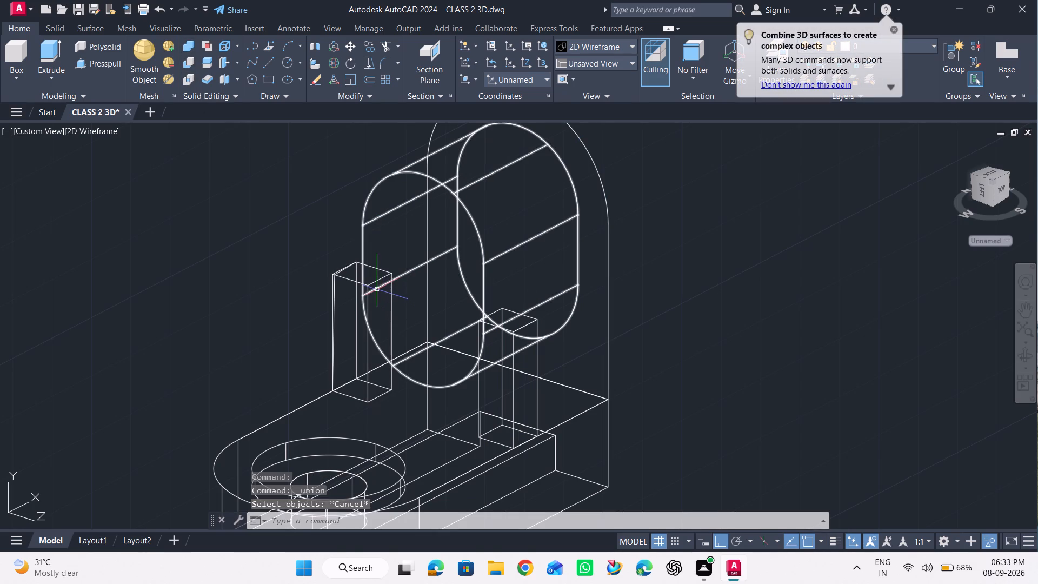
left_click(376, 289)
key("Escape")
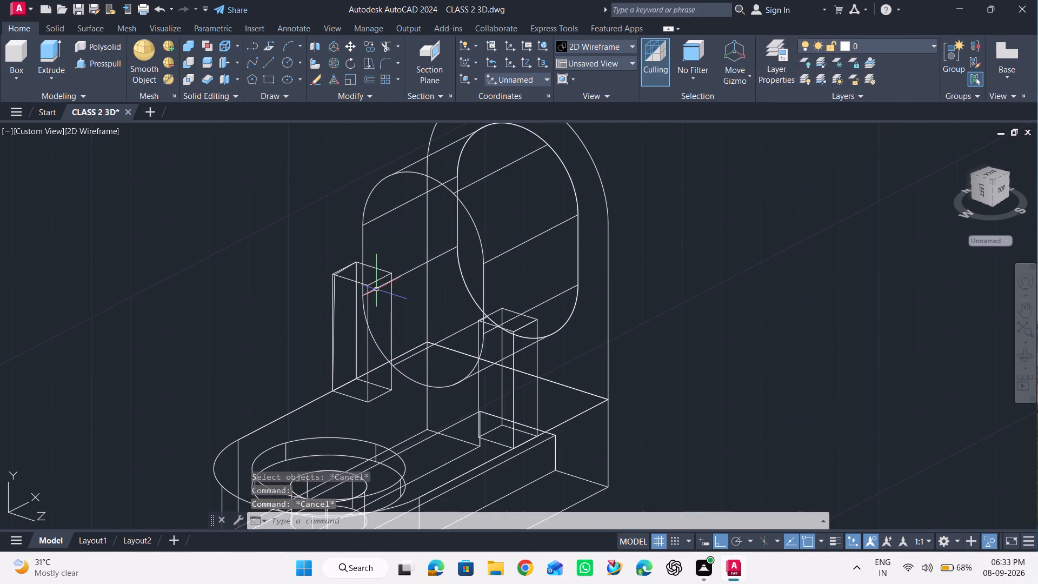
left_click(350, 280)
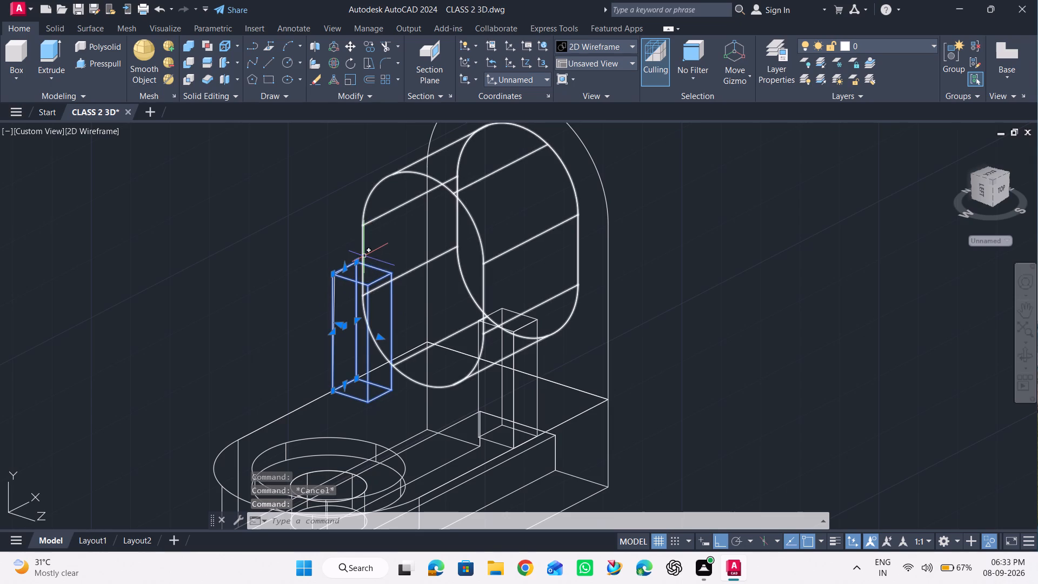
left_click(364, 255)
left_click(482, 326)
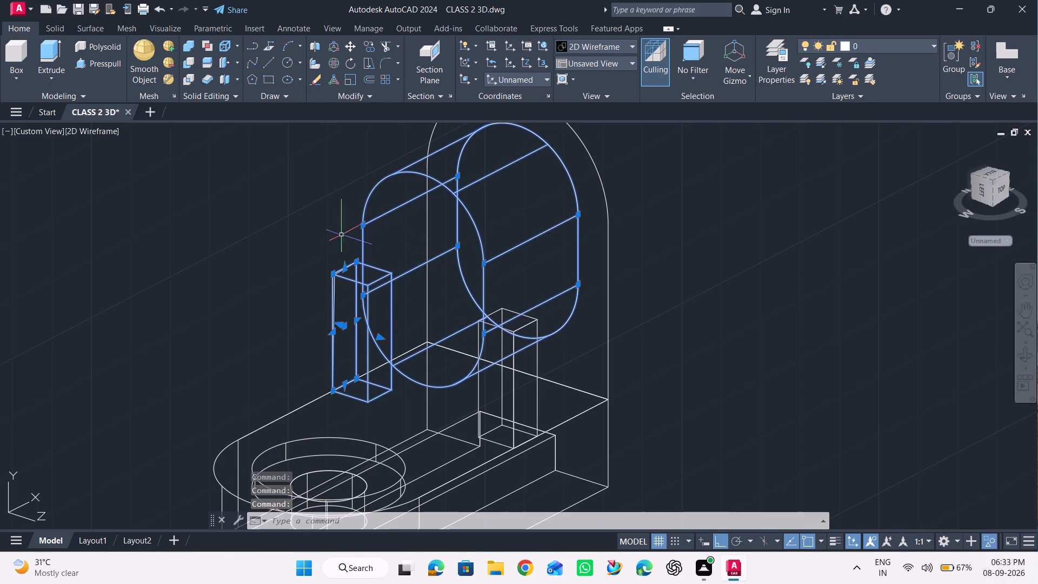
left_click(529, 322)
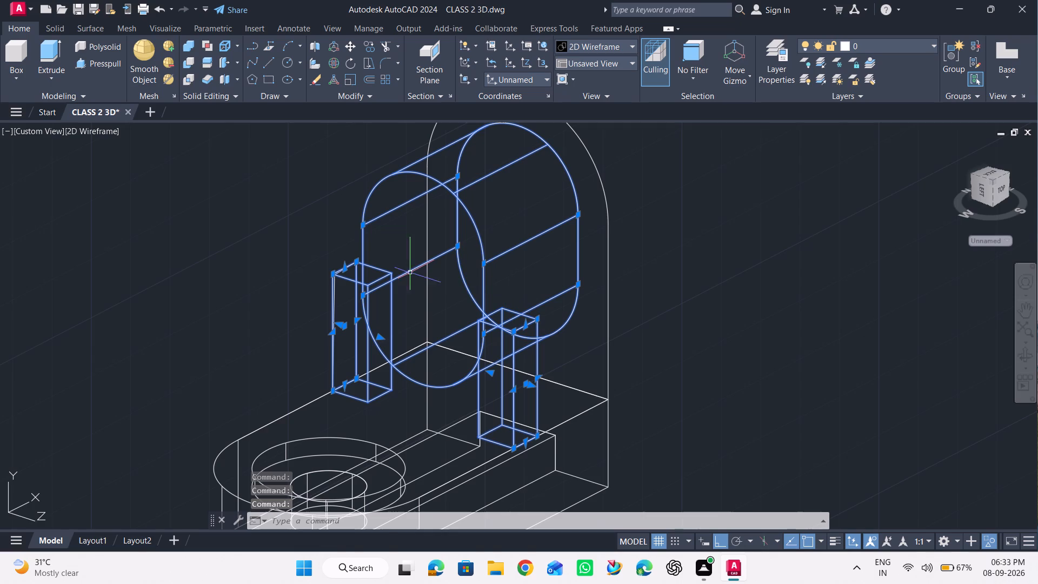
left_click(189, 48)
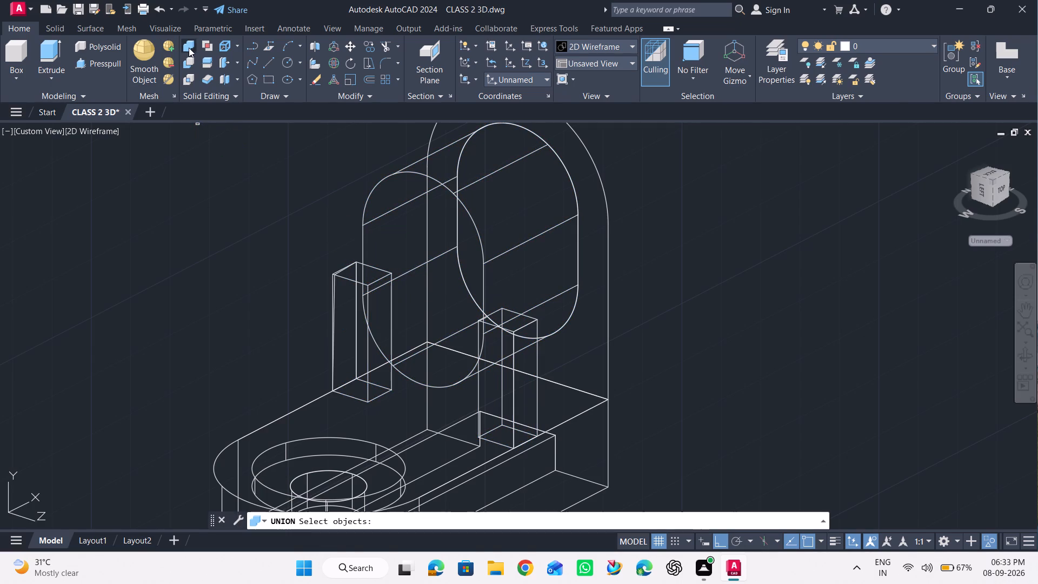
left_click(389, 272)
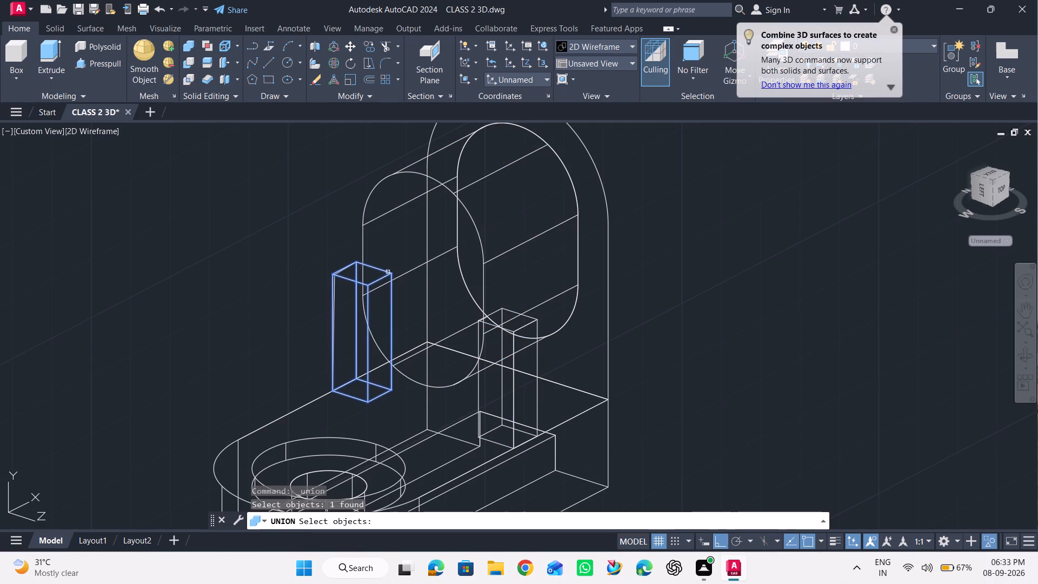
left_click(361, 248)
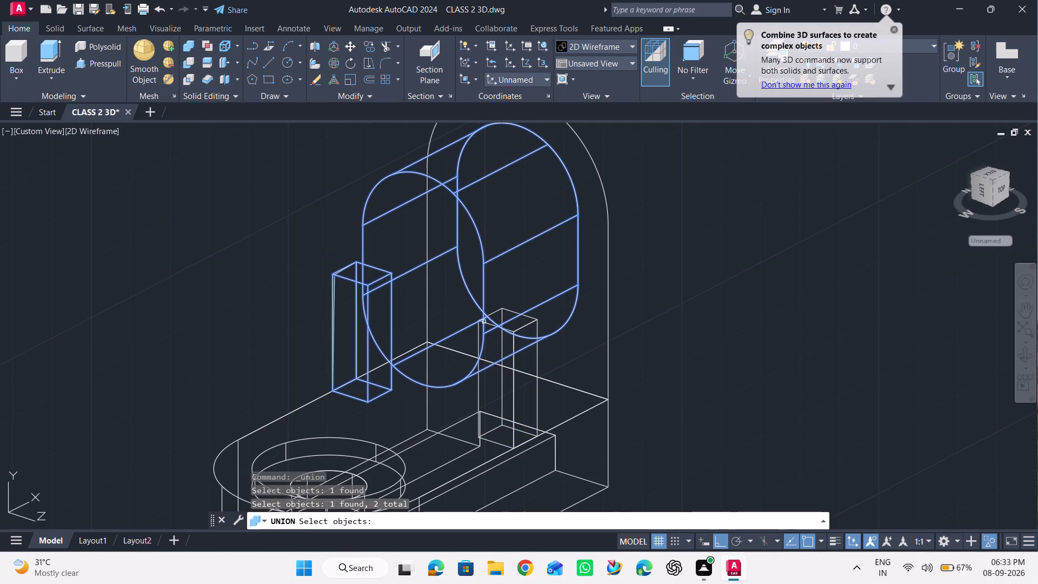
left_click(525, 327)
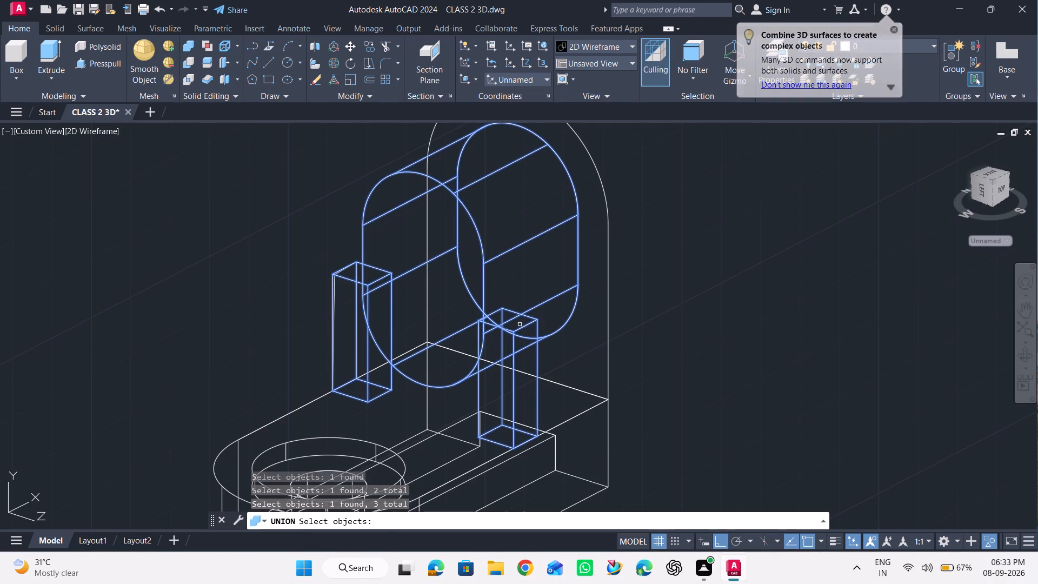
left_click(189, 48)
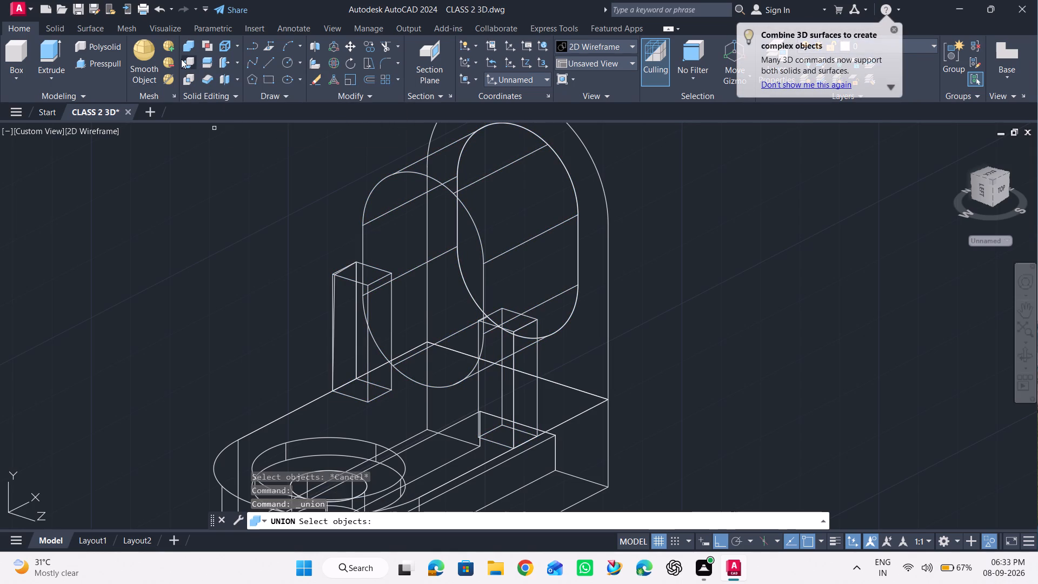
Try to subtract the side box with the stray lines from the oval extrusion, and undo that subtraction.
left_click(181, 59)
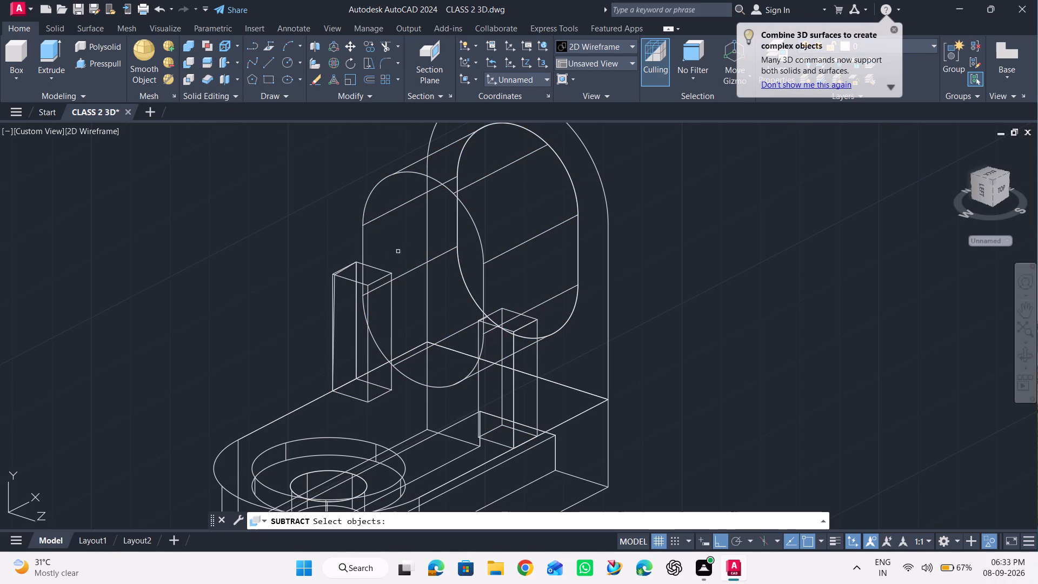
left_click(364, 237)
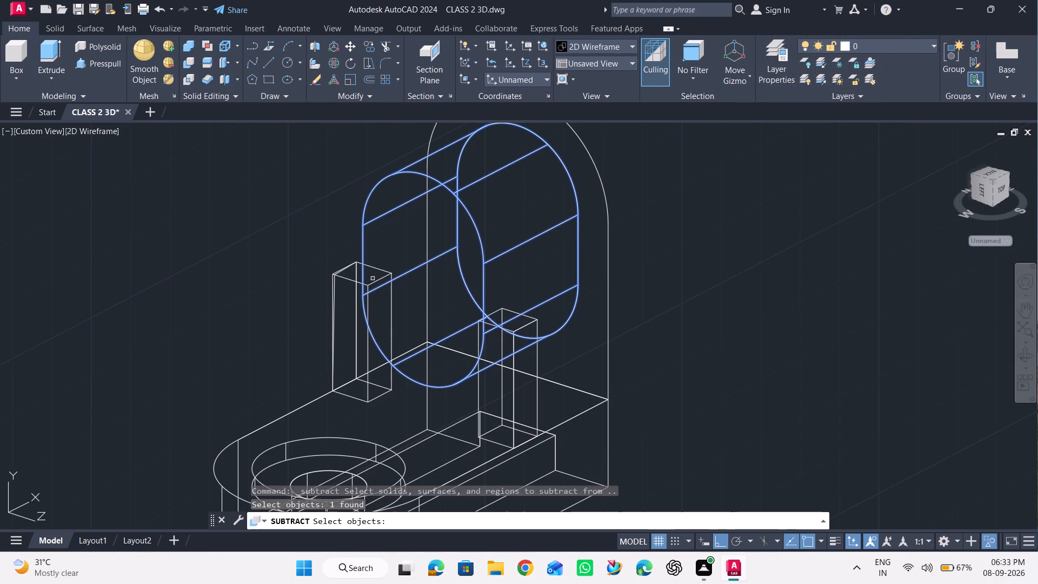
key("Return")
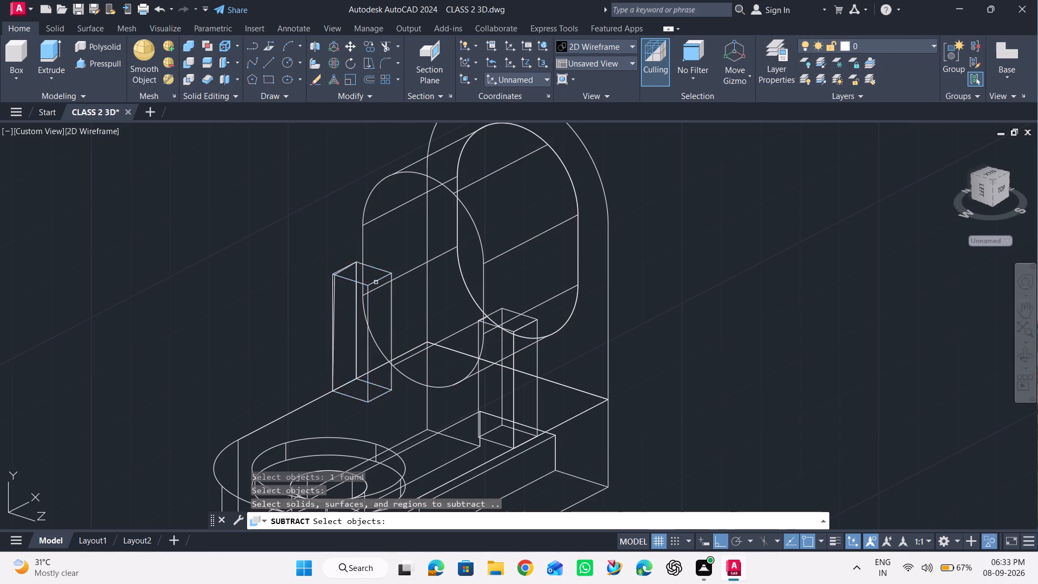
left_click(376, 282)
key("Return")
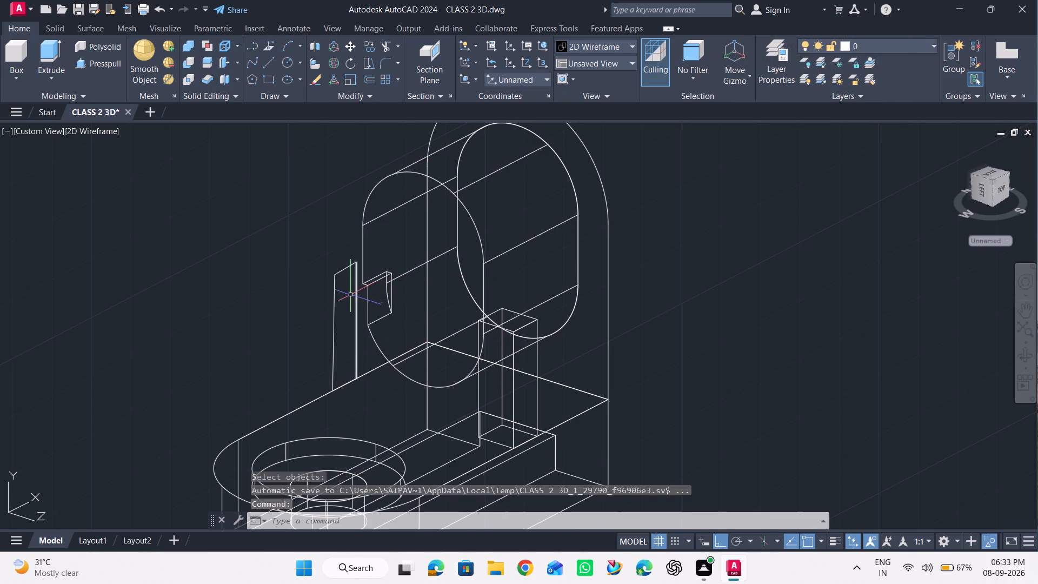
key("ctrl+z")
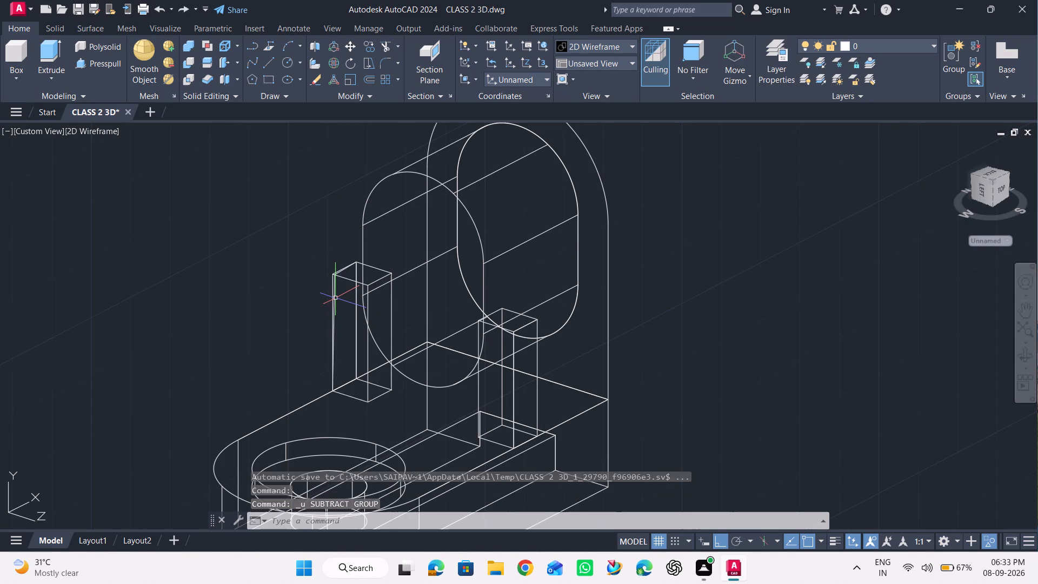
Subtract the oval extrusion from both side boxes so their inner upper edges follow the oval's curve.
left_click(190, 69)
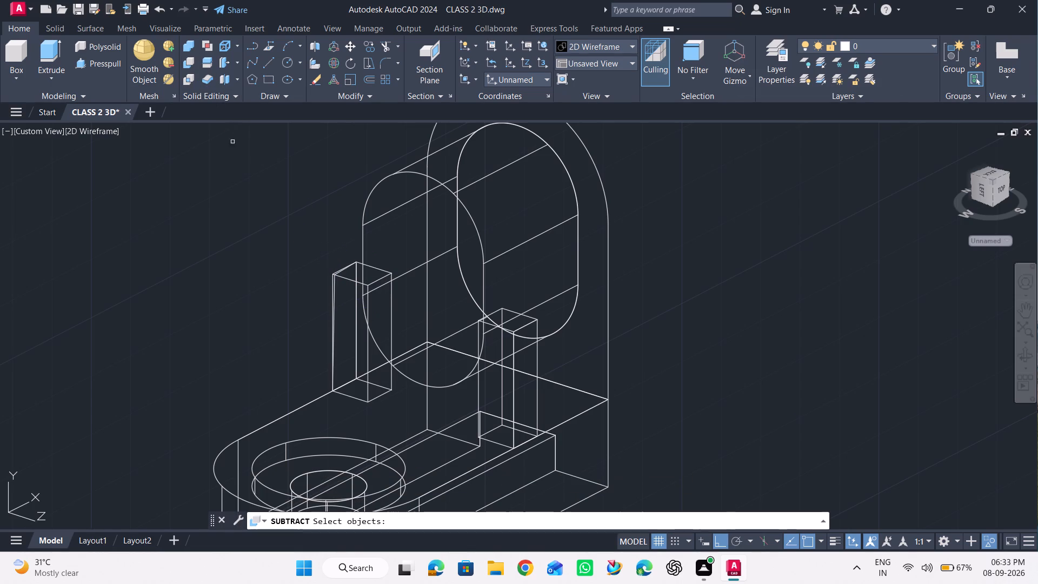
left_click(354, 280)
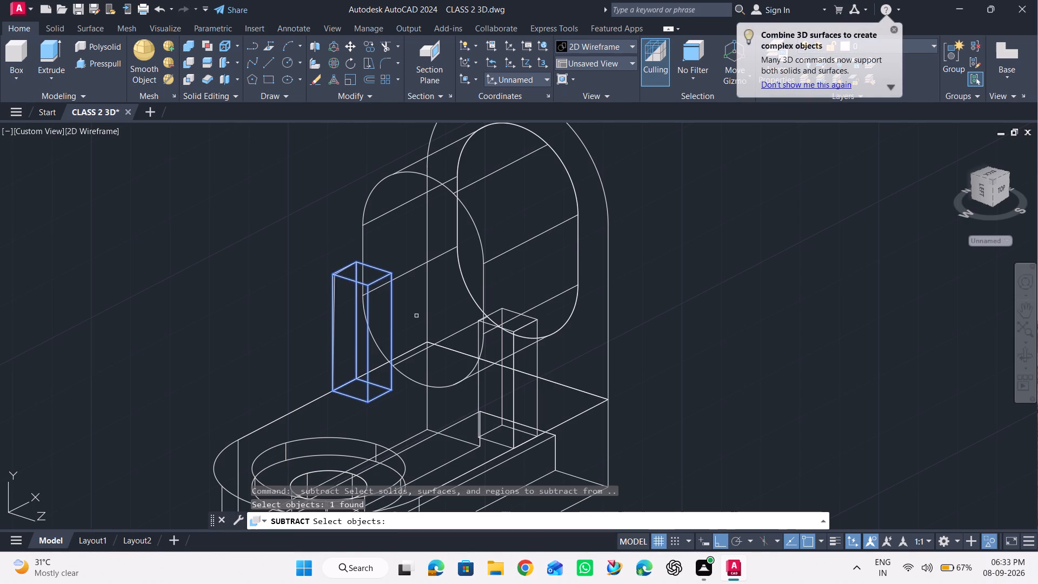
left_click(529, 322)
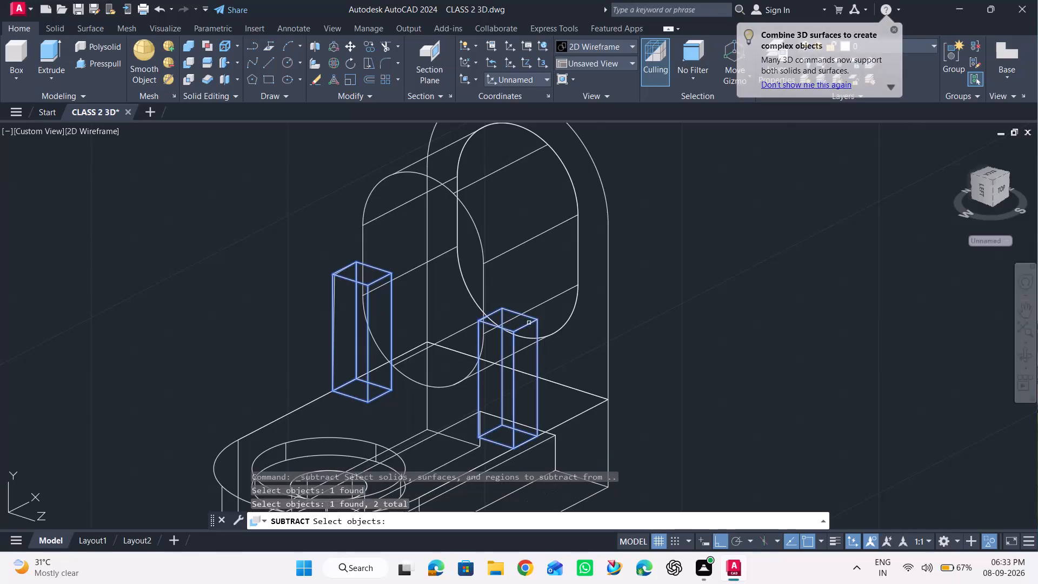
key("Return")
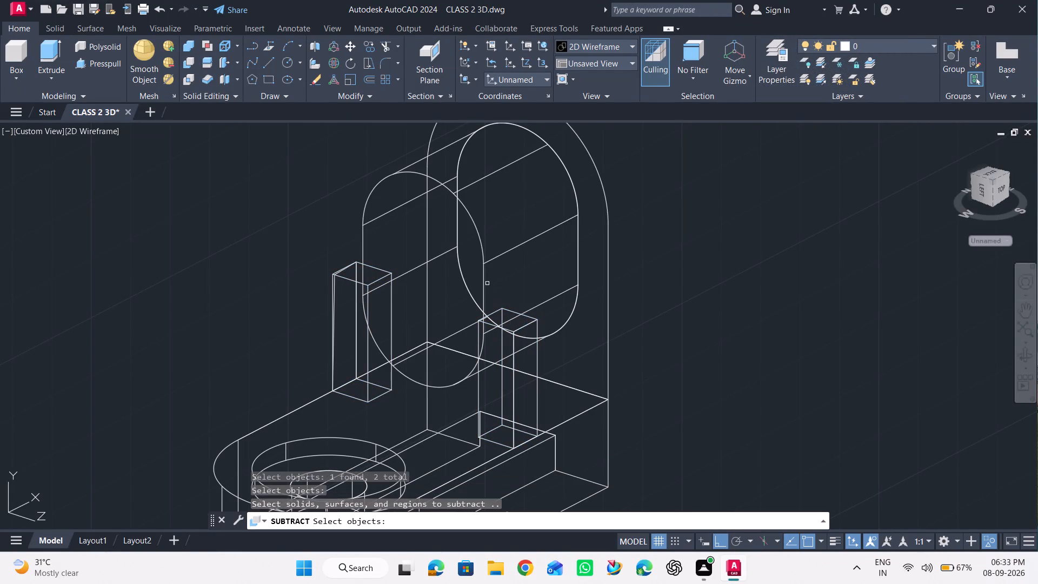
left_click(483, 260)
key("Return")
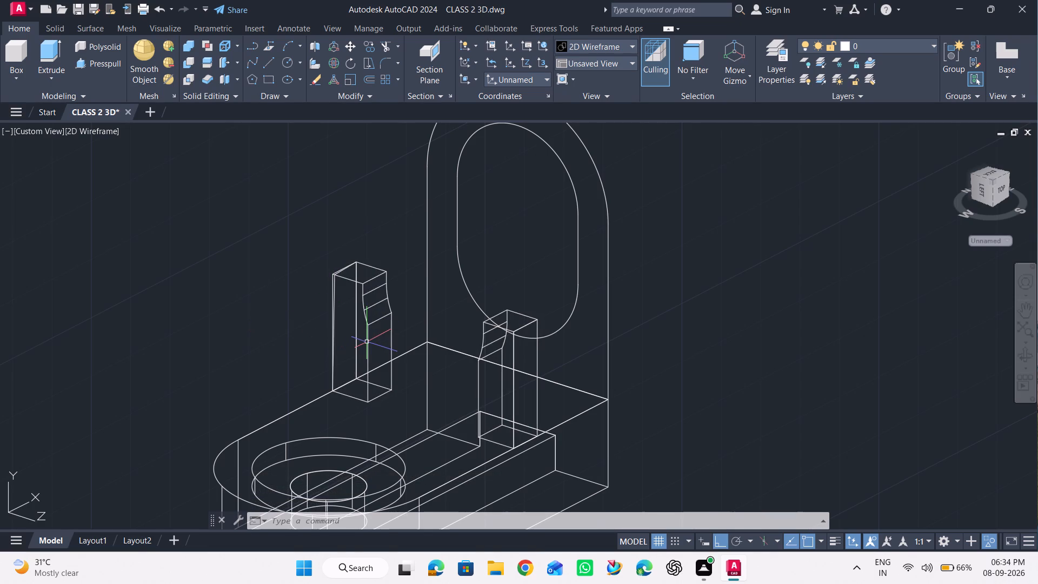
scroll(367, 342, "up", 2)
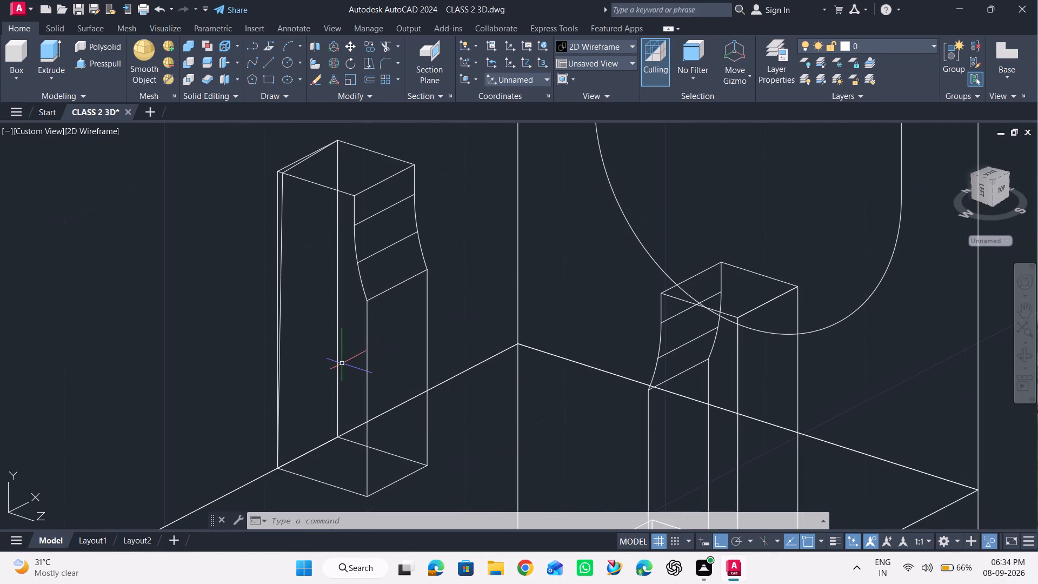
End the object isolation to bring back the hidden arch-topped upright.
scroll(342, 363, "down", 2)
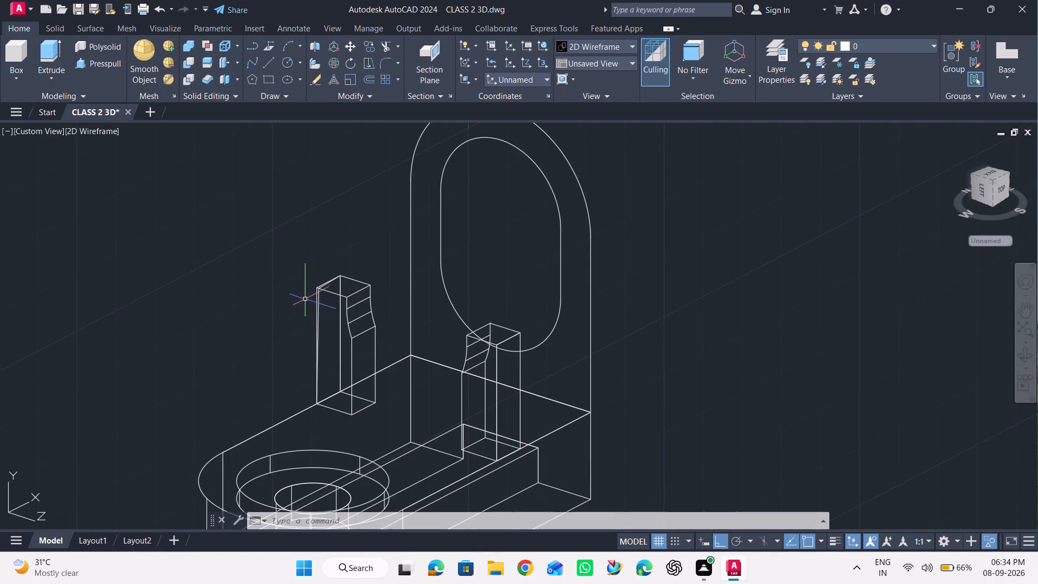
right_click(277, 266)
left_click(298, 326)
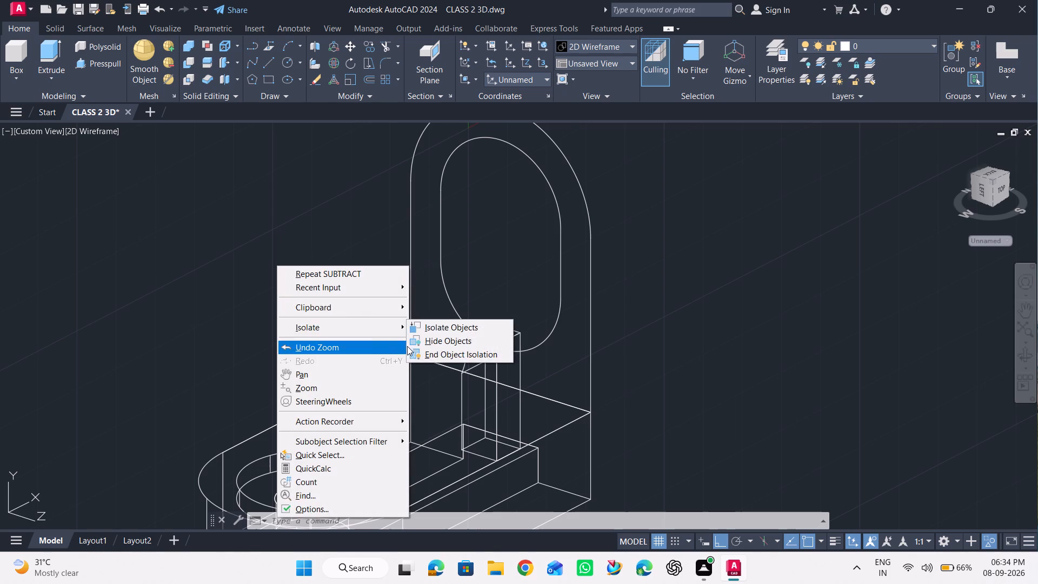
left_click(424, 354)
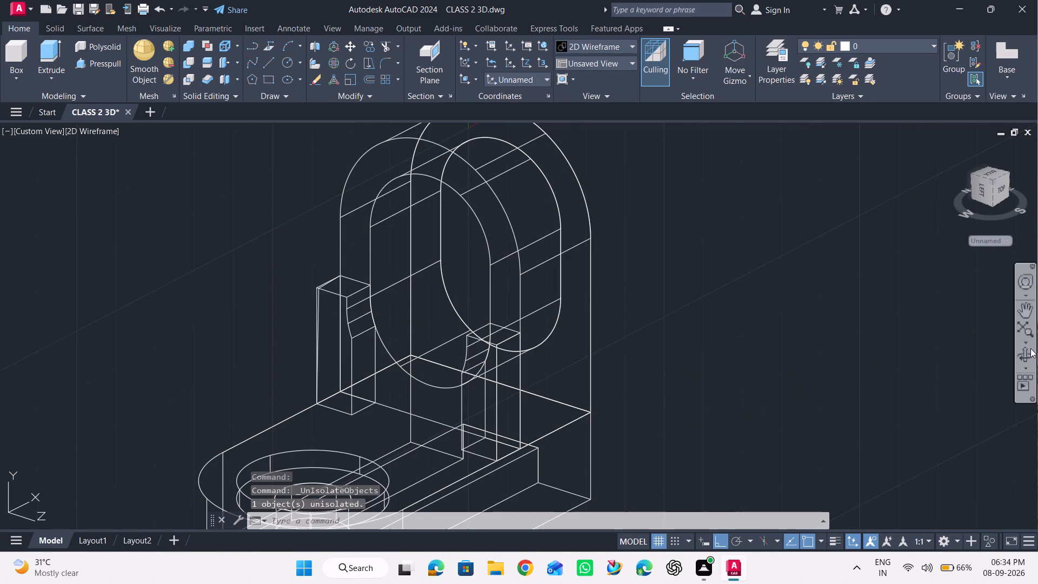
Examine the trimmed side boxes against the upright's oval opening from several angles in the Shaded with edges visual style.
left_click(1025, 357)
left_click_drag(837, 344, 765, 320)
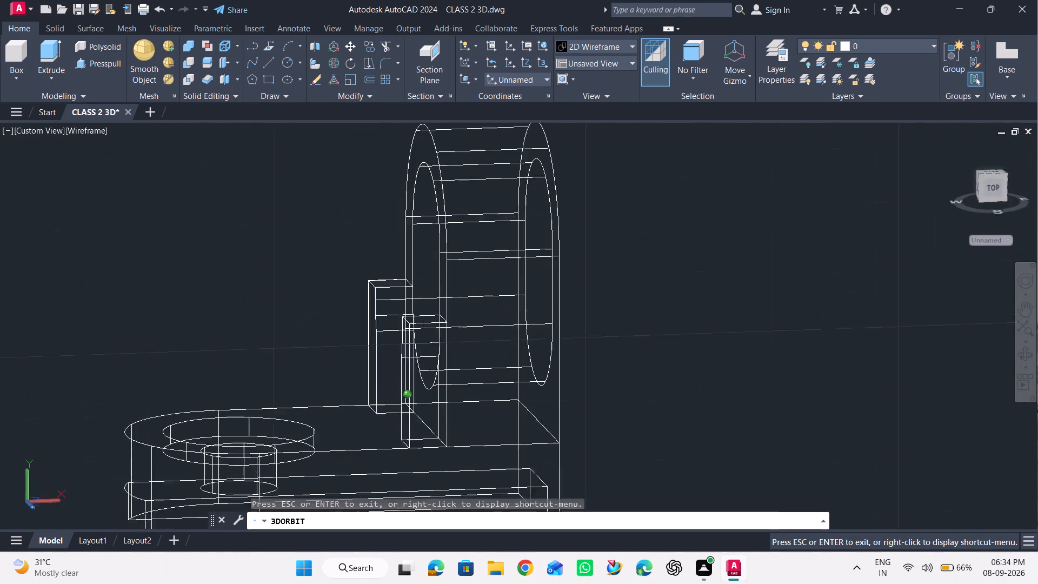
left_click_drag(765, 320, 876, 351)
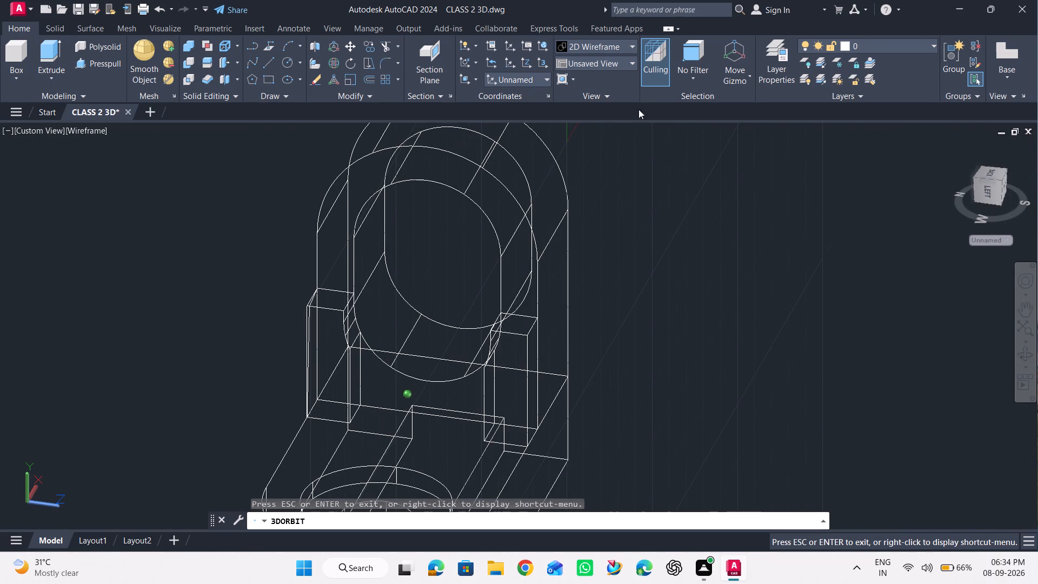
left_click(603, 48)
left_click(646, 124)
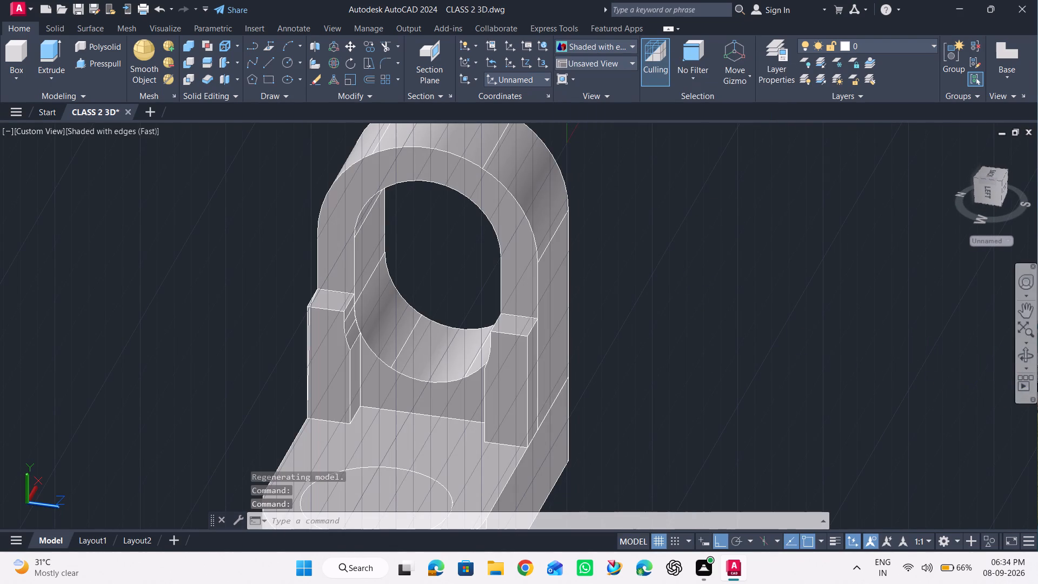
left_click(1027, 358)
left_click_drag(694, 314, 615, 295)
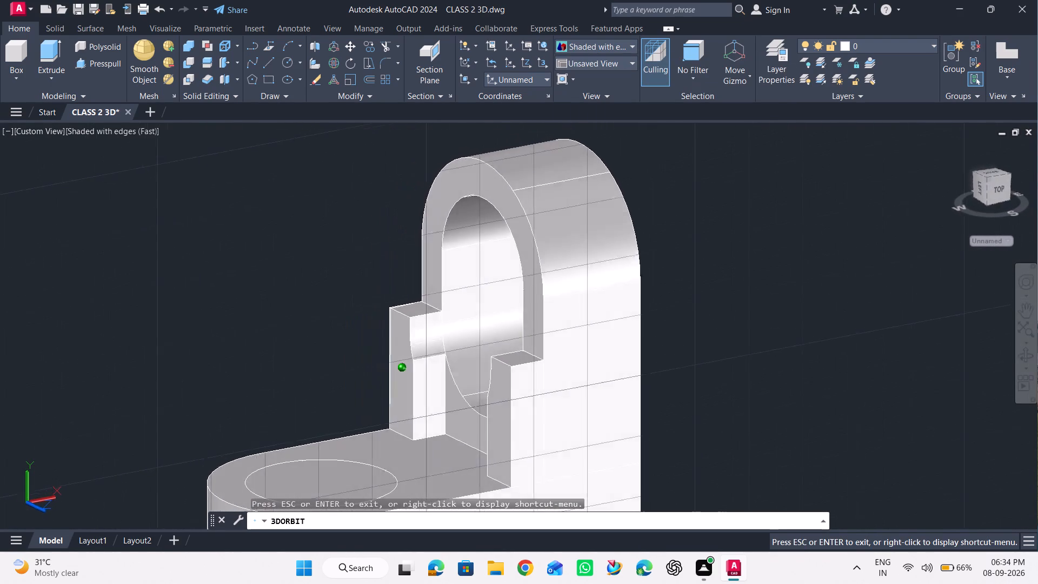
left_click_drag(615, 295, 609, 298)
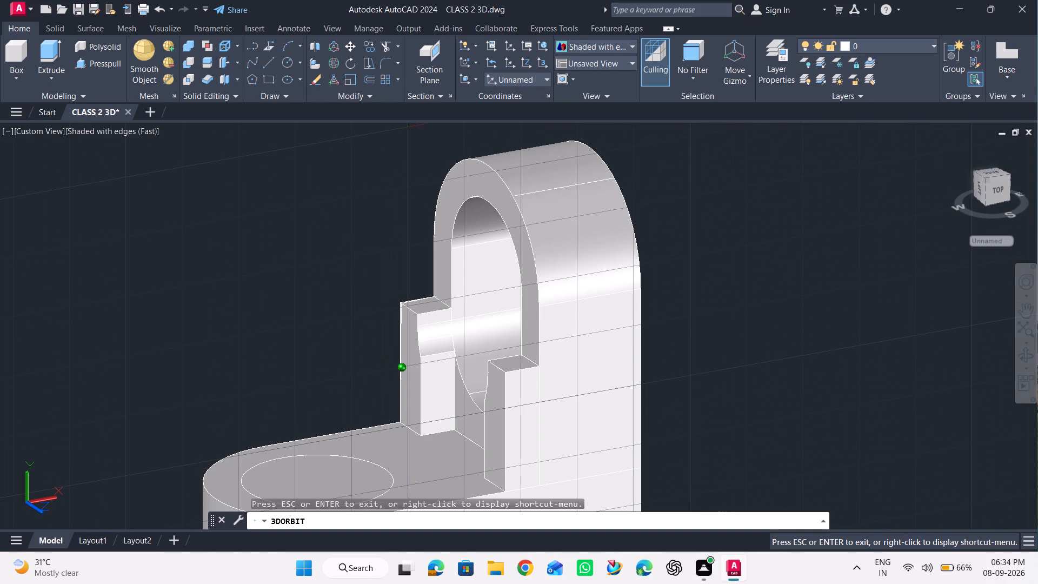
left_click_drag(609, 298, 655, 294)
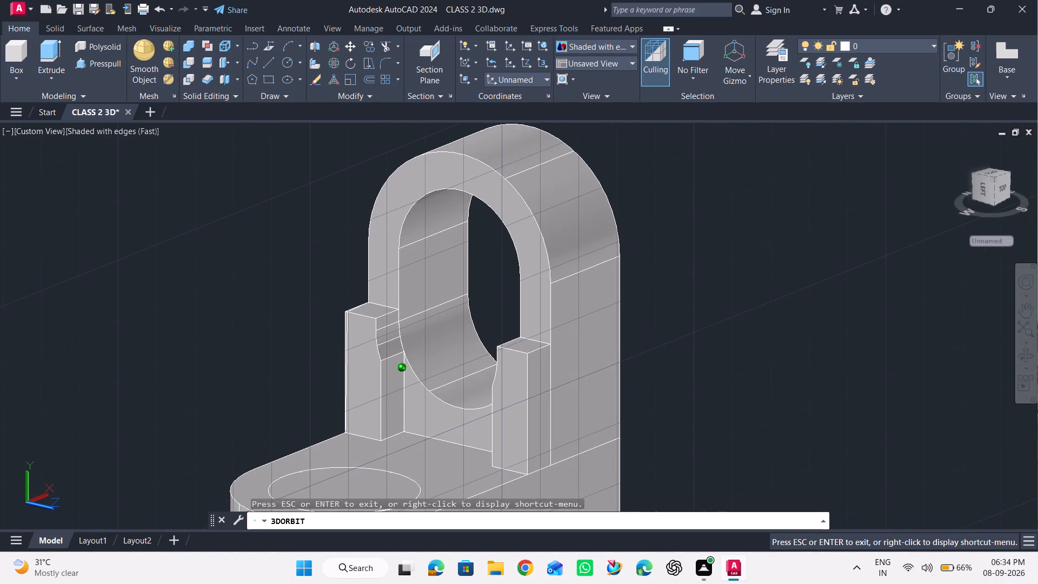
left_click_drag(655, 294, 683, 302)
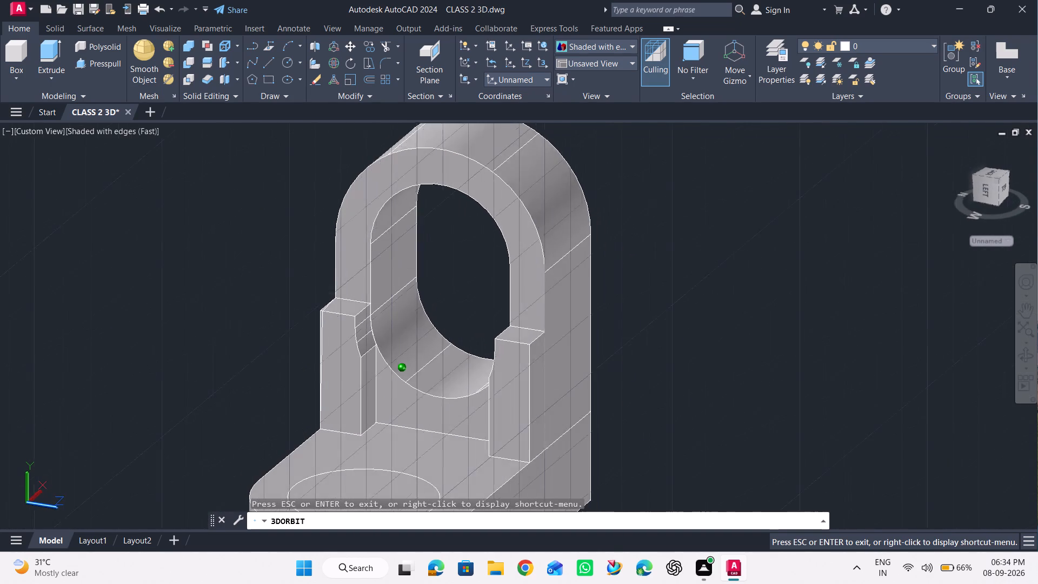
left_click_drag(683, 302, 675, 315)
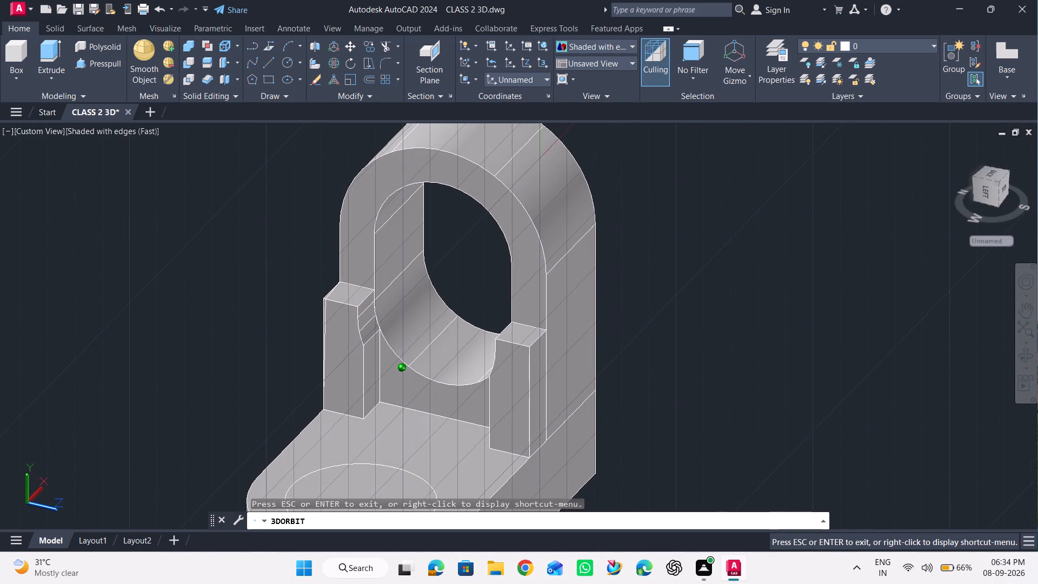
left_click_drag(675, 315, 688, 313)
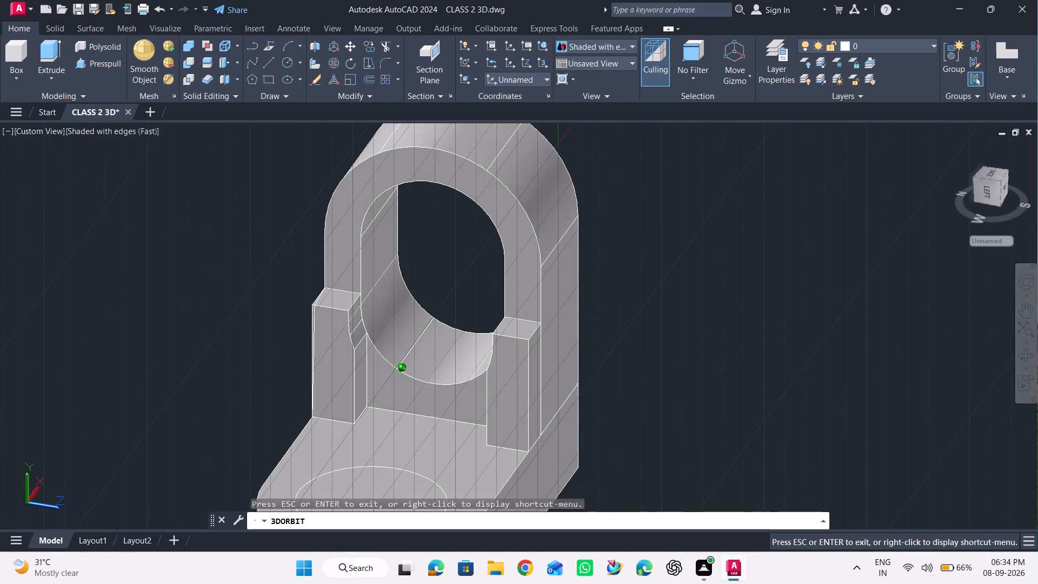
left_click_drag(688, 313, 697, 307)
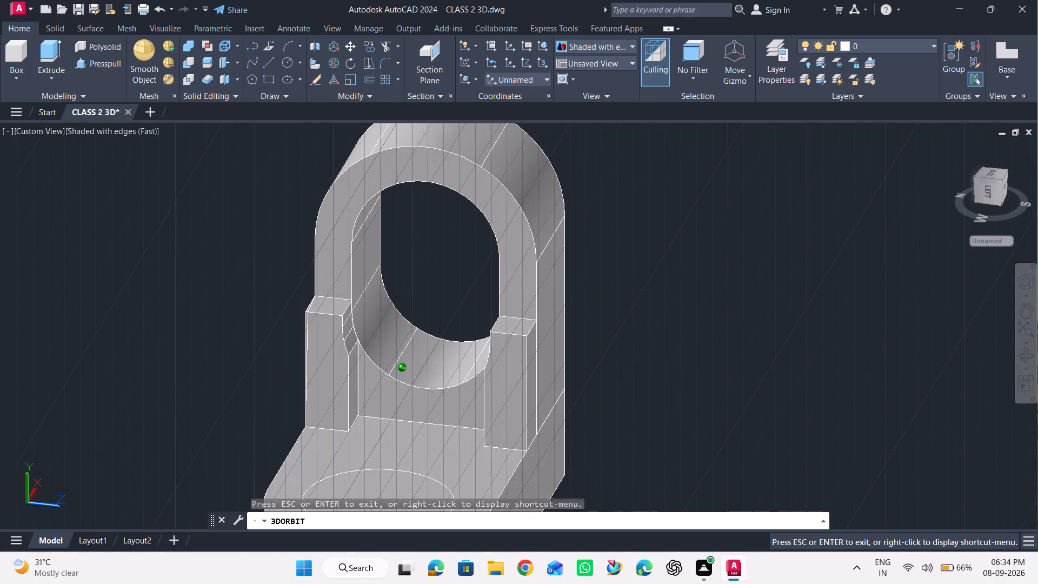
left_click_drag(697, 307, 697, 304)
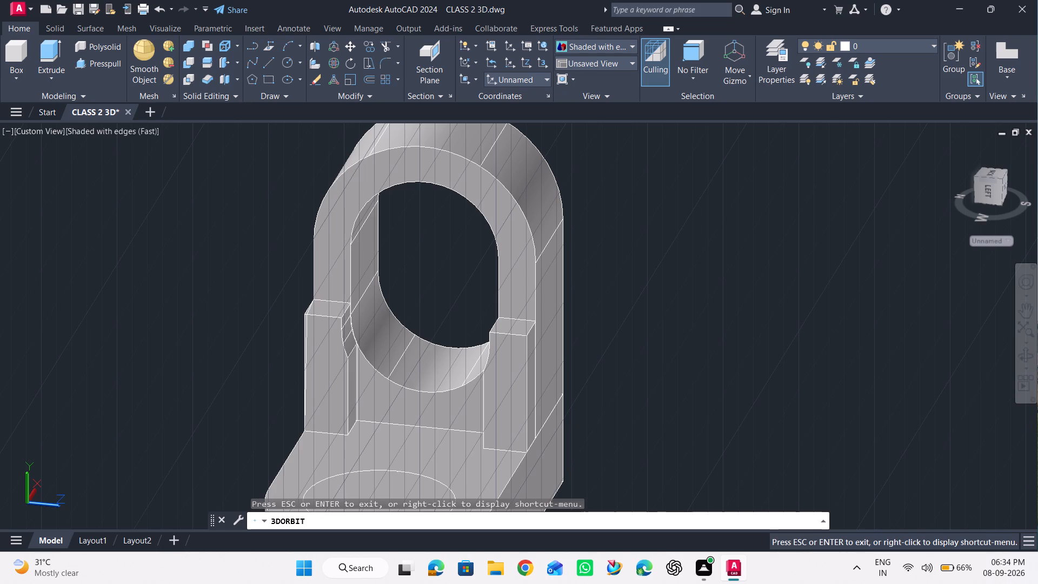
key("Escape")
Undo the view changes, the end of isolation and the subtraction of the oval extrusion from the side boxes.
key("ctrl+z")
key("ctrl+z")
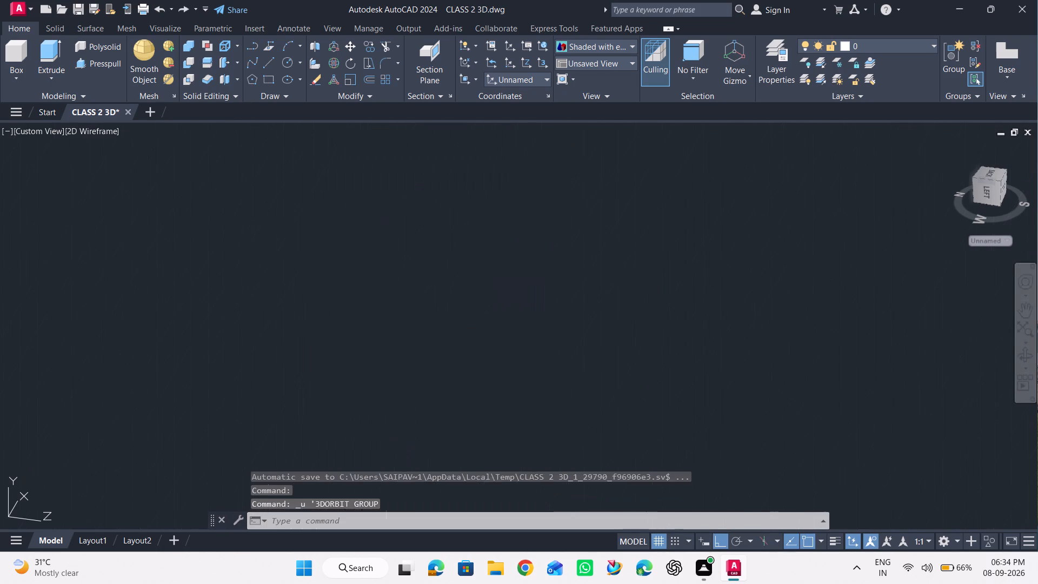
key("ctrl+z")
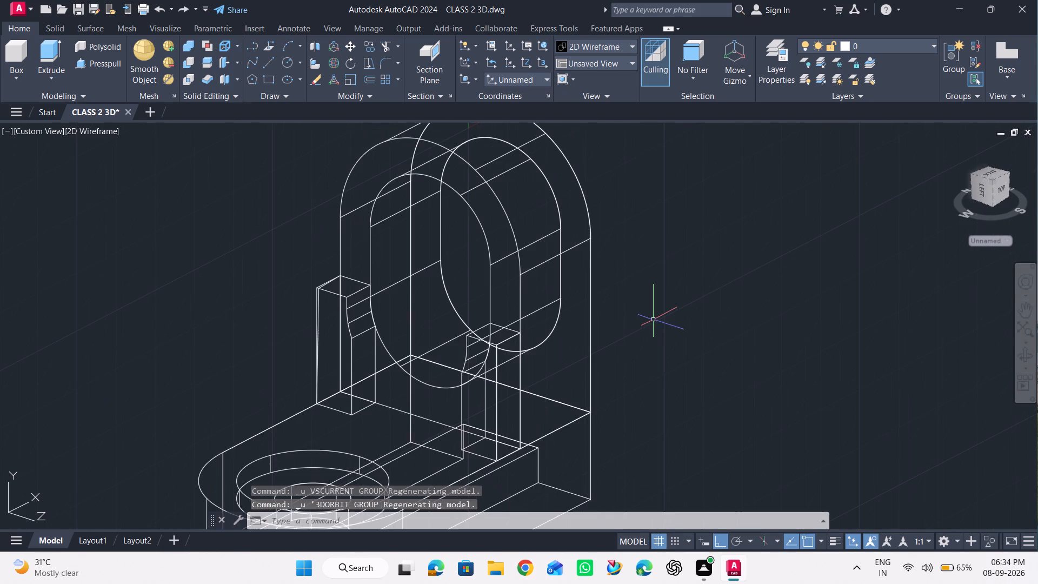
key("ctrl+z")
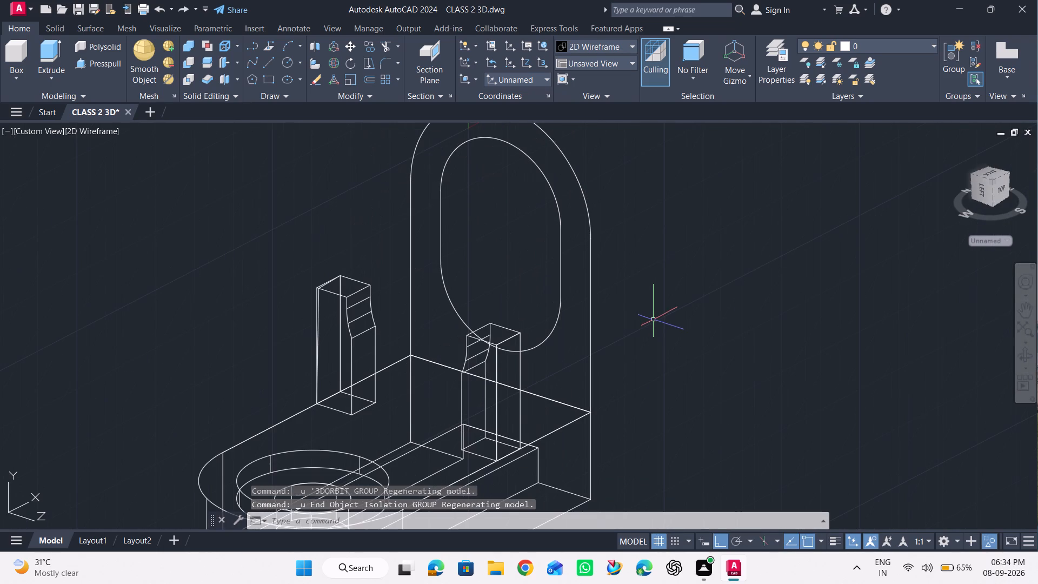
key("ctrl+z")
key("ctrl+z")
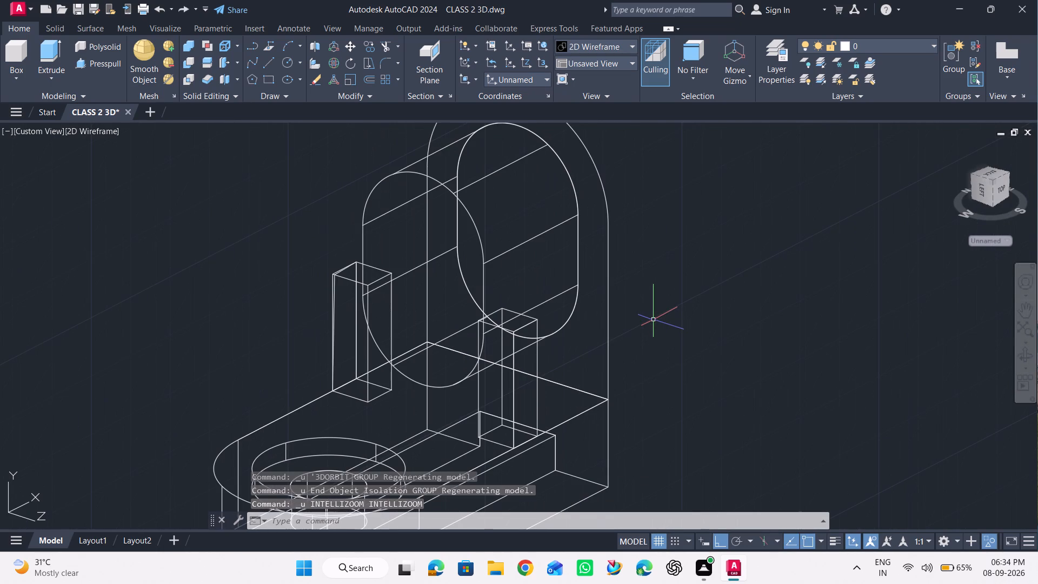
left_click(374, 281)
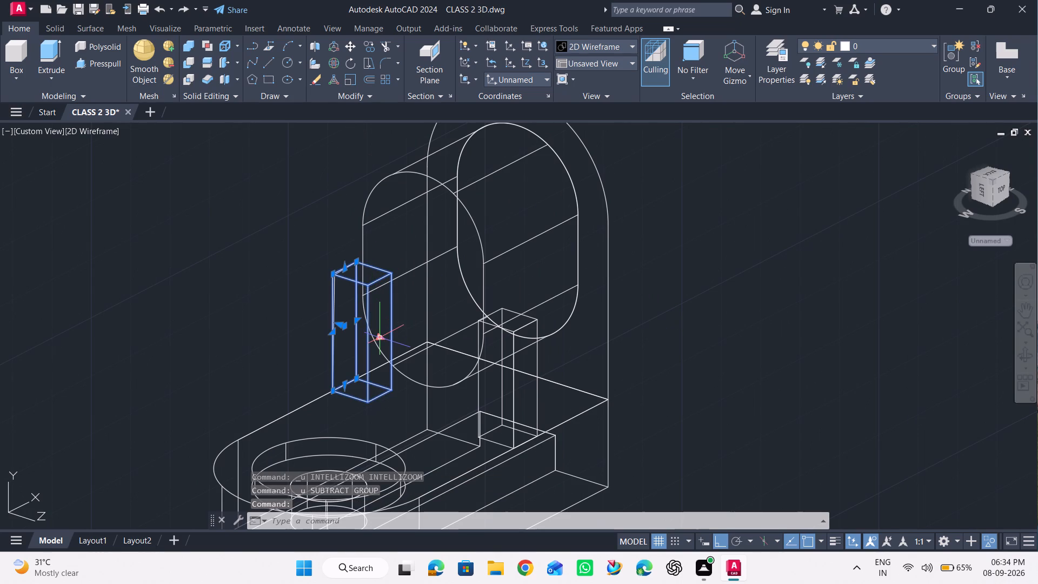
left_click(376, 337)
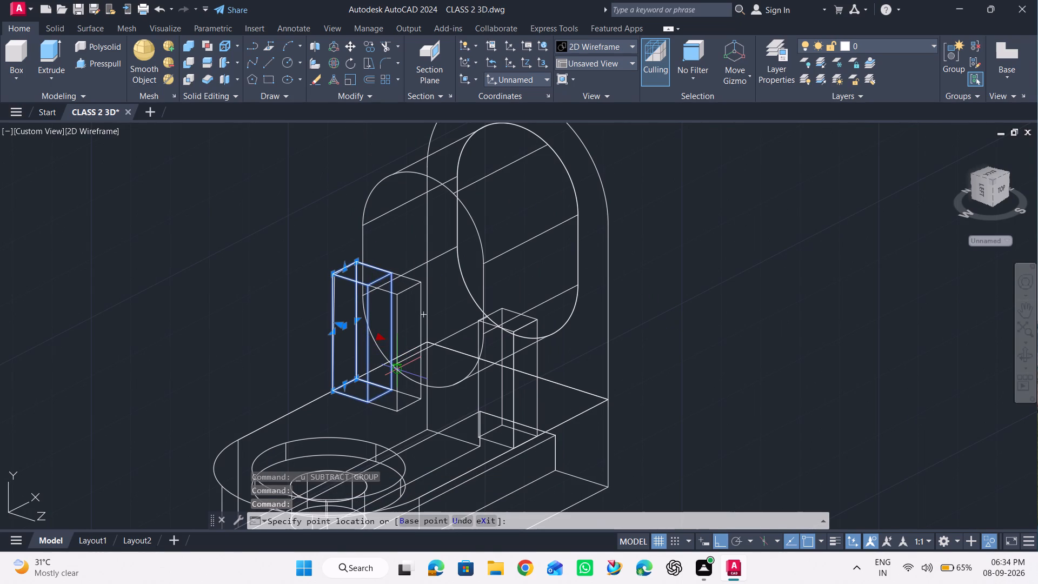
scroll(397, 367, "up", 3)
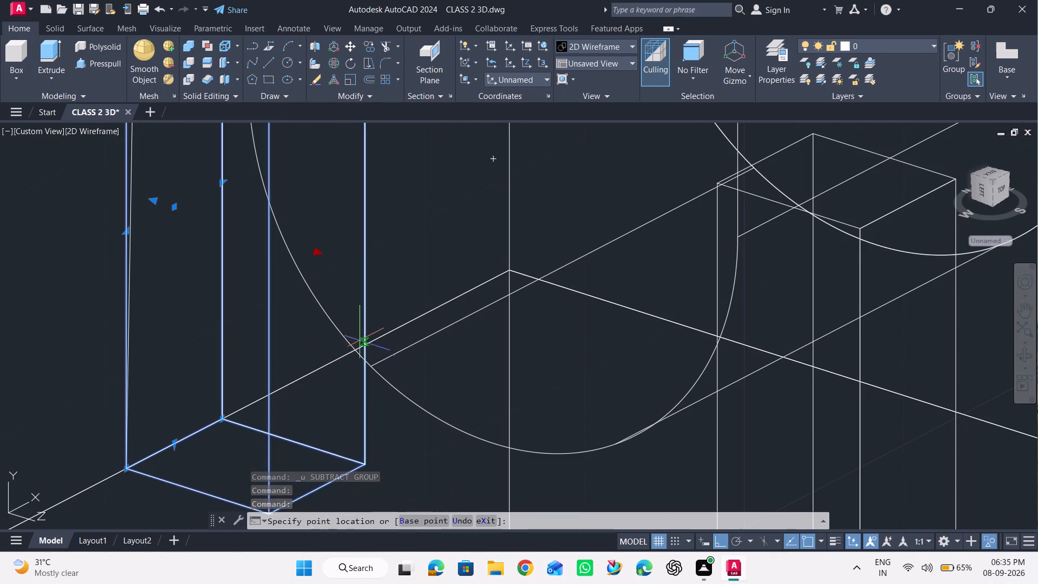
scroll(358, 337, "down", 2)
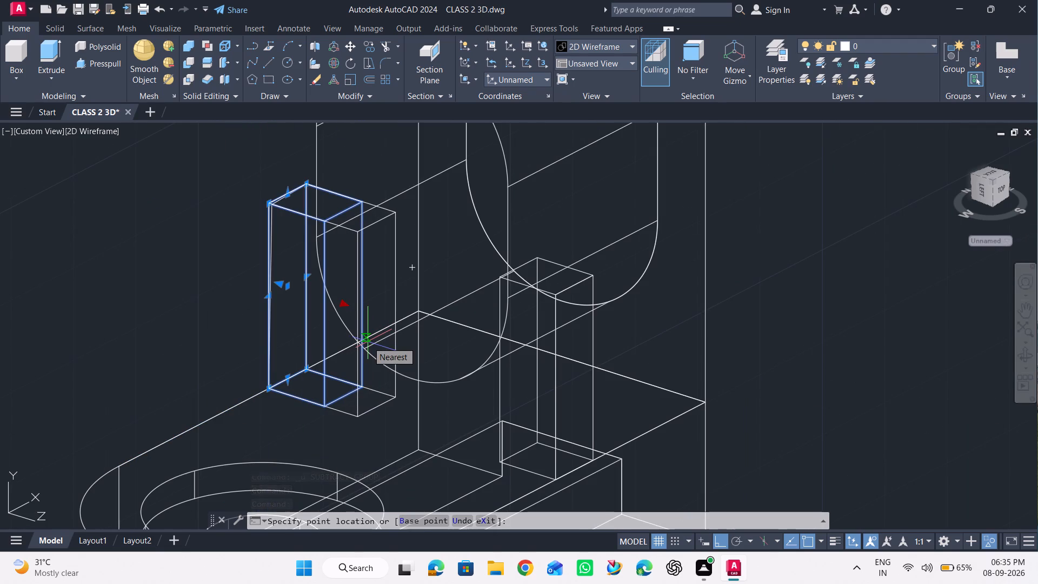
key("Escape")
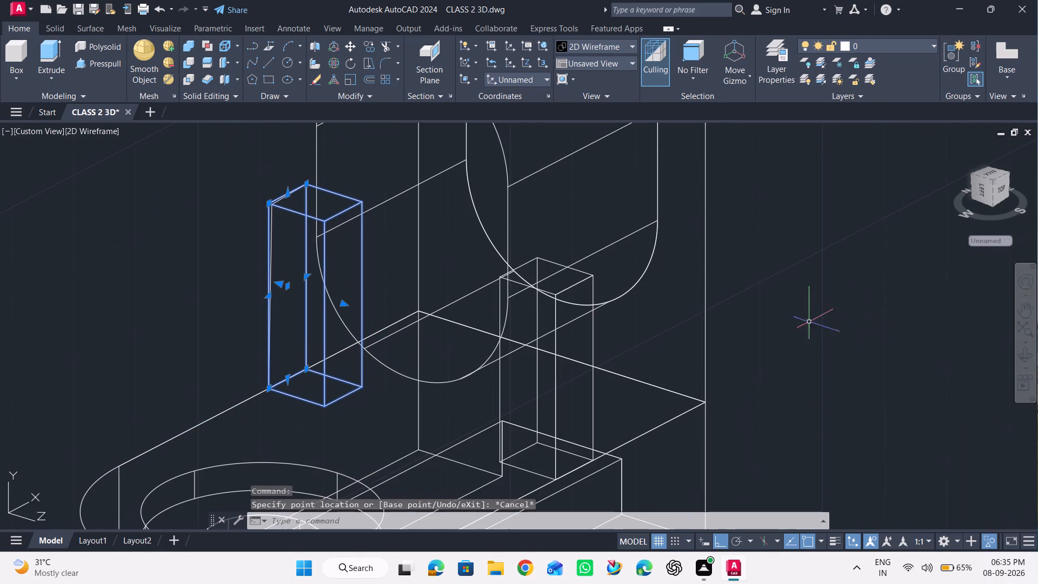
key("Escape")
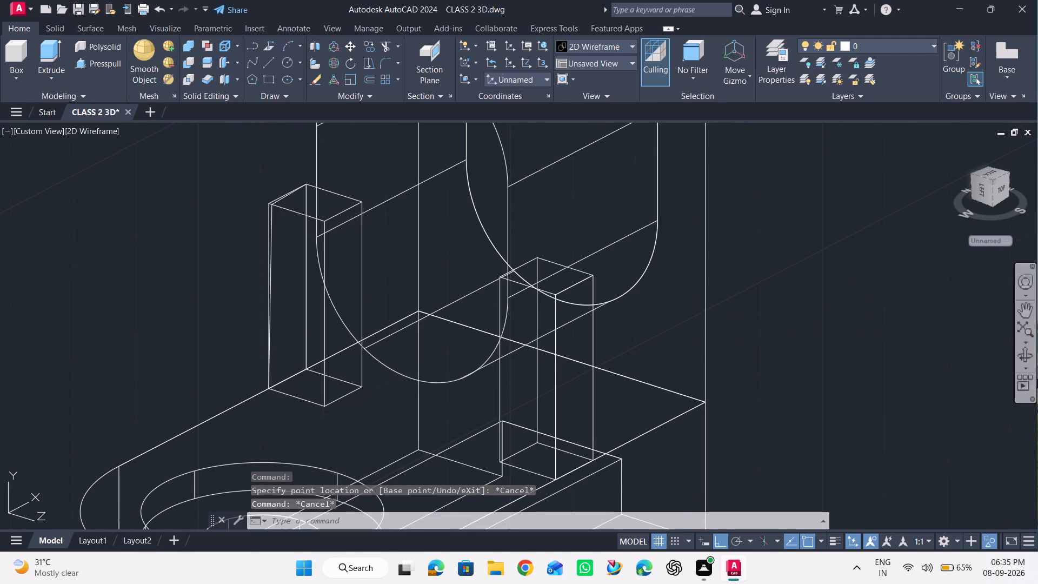
Draw a straight guide line from the edge point on the oval extrusion's lower front curve, outward over the base along the extrusion direction.
left_click(1021, 356)
left_click_drag(907, 355, 905, 349)
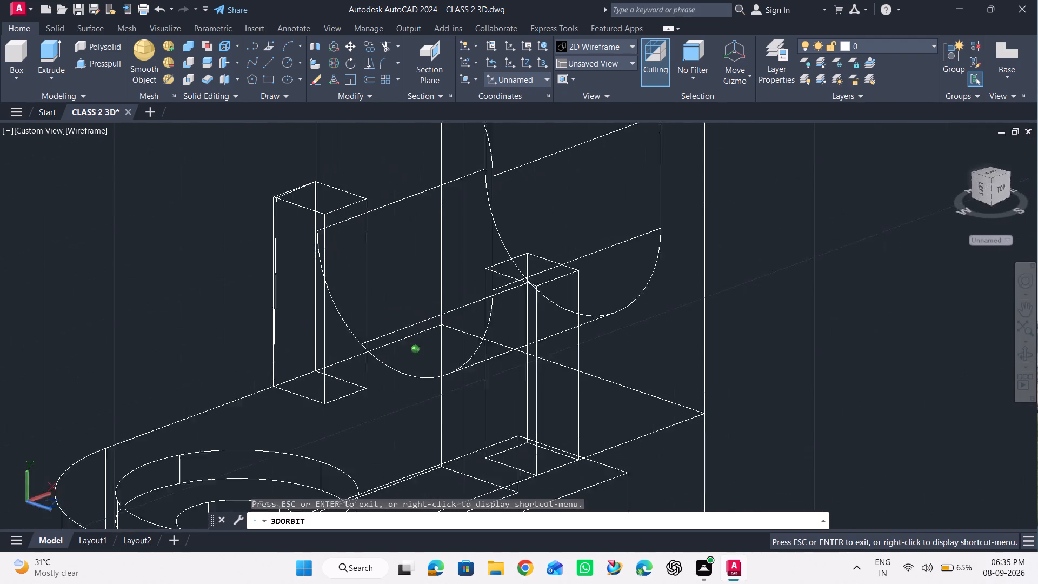
left_click_drag(905, 349, 1009, 357)
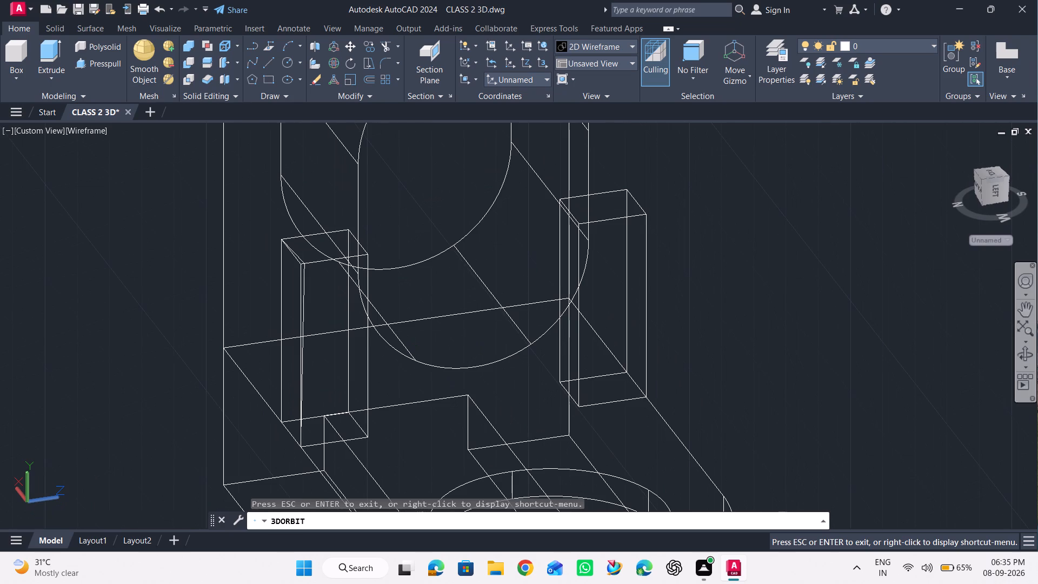
key("Escape")
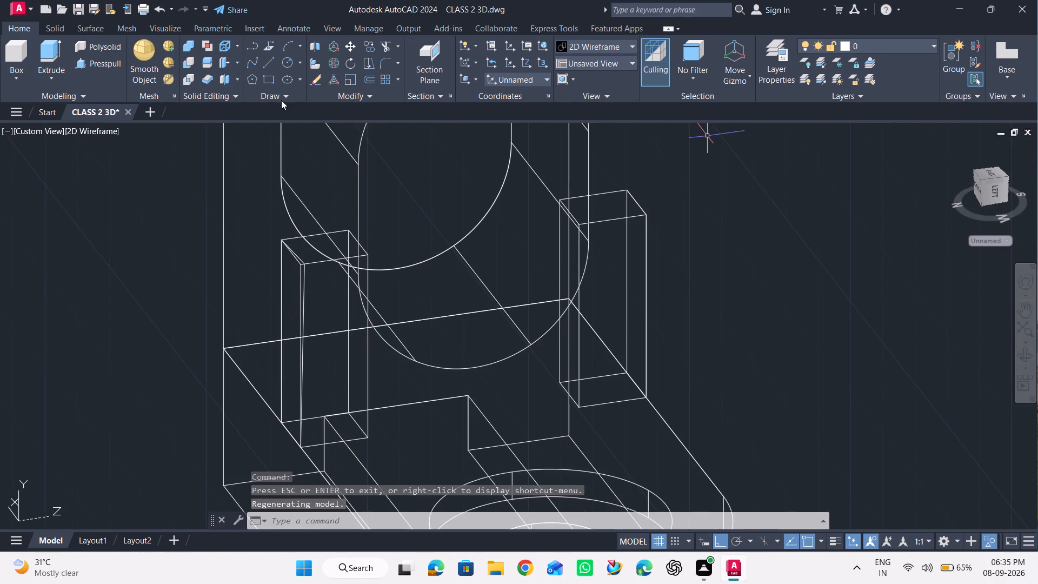
left_click(273, 67)
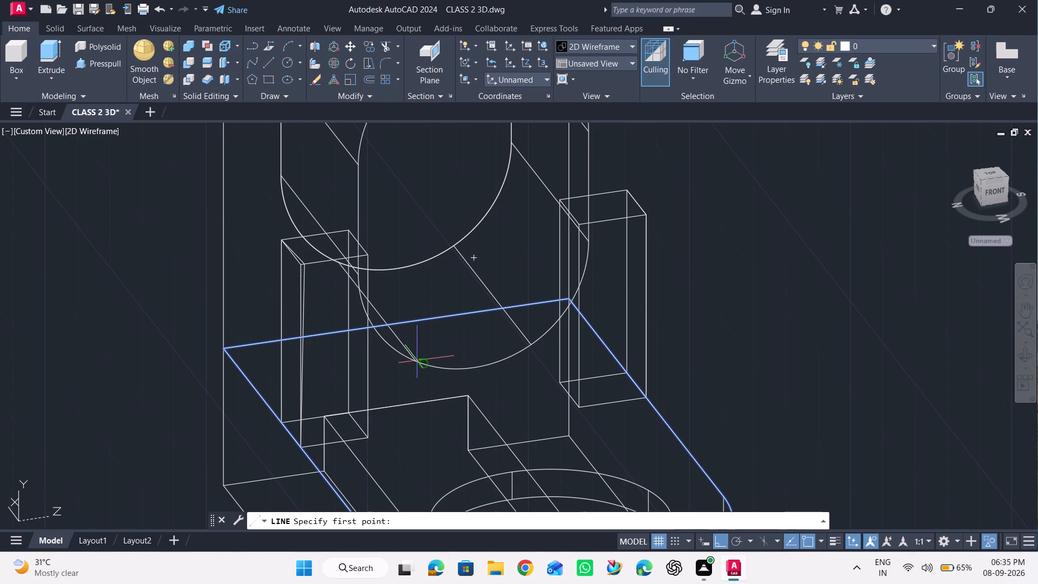
scroll(410, 366, "up", 1)
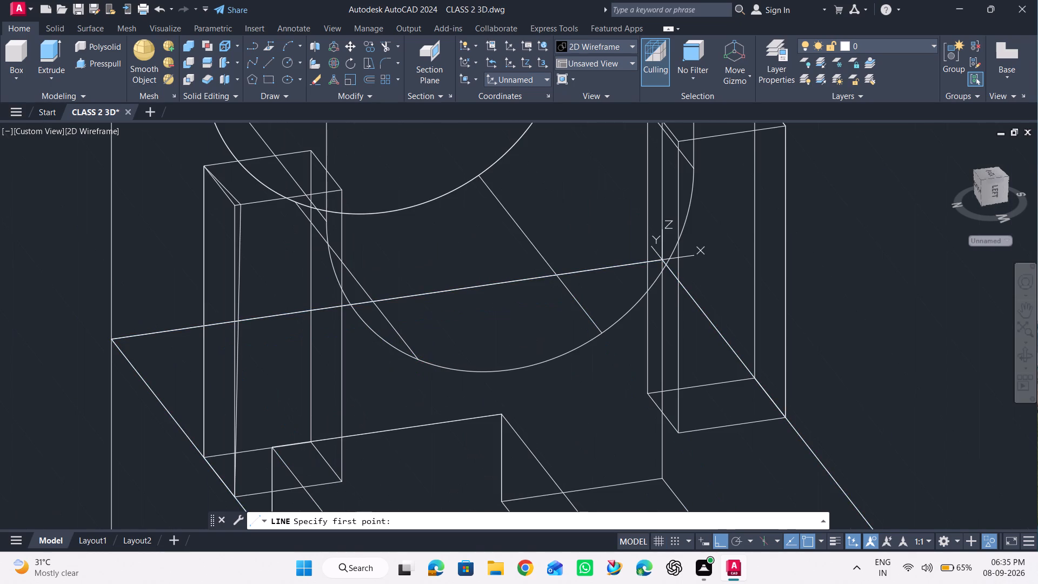
left_click(417, 359)
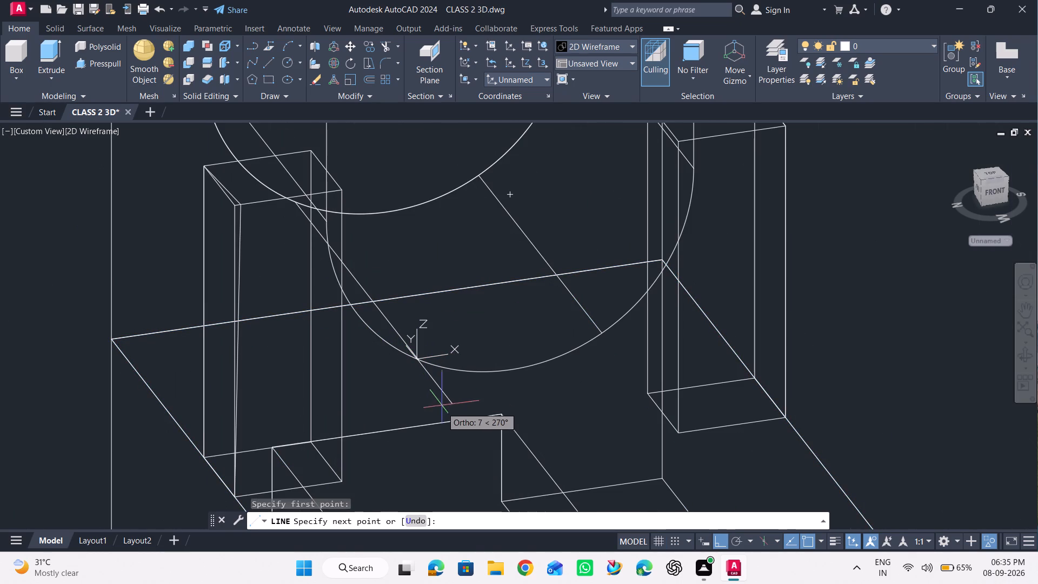
left_click(464, 459)
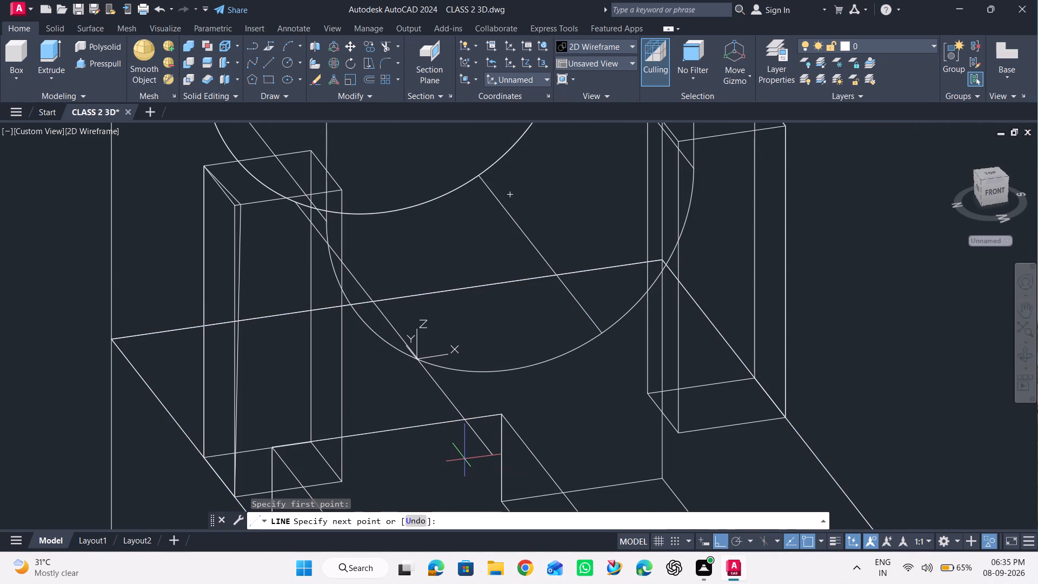
key("space")
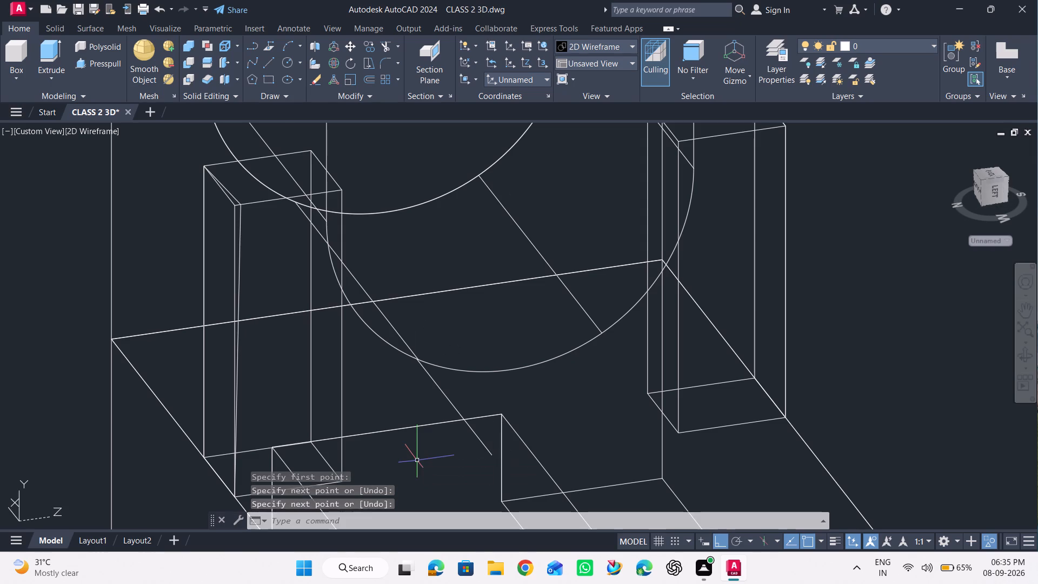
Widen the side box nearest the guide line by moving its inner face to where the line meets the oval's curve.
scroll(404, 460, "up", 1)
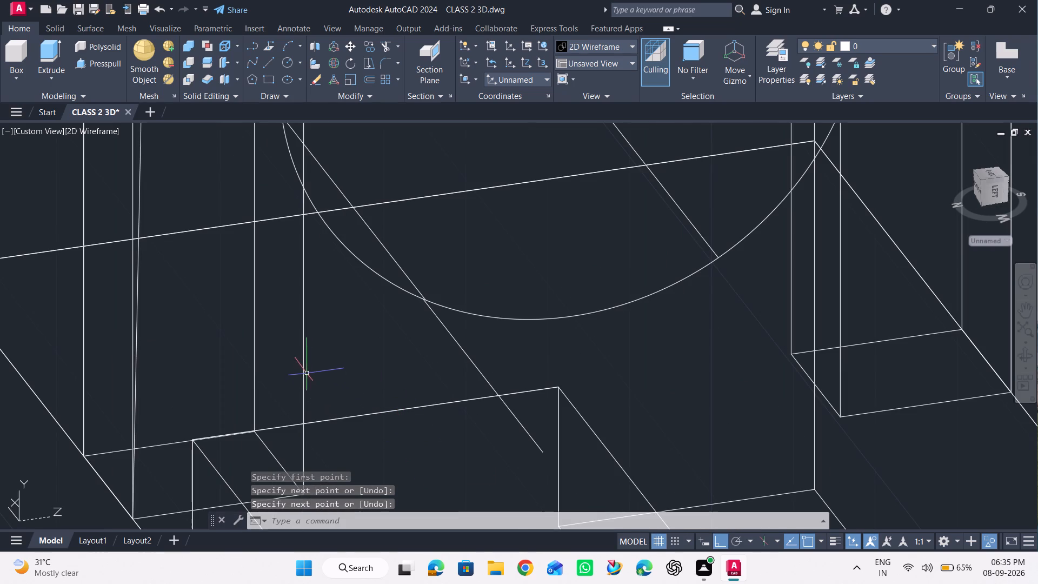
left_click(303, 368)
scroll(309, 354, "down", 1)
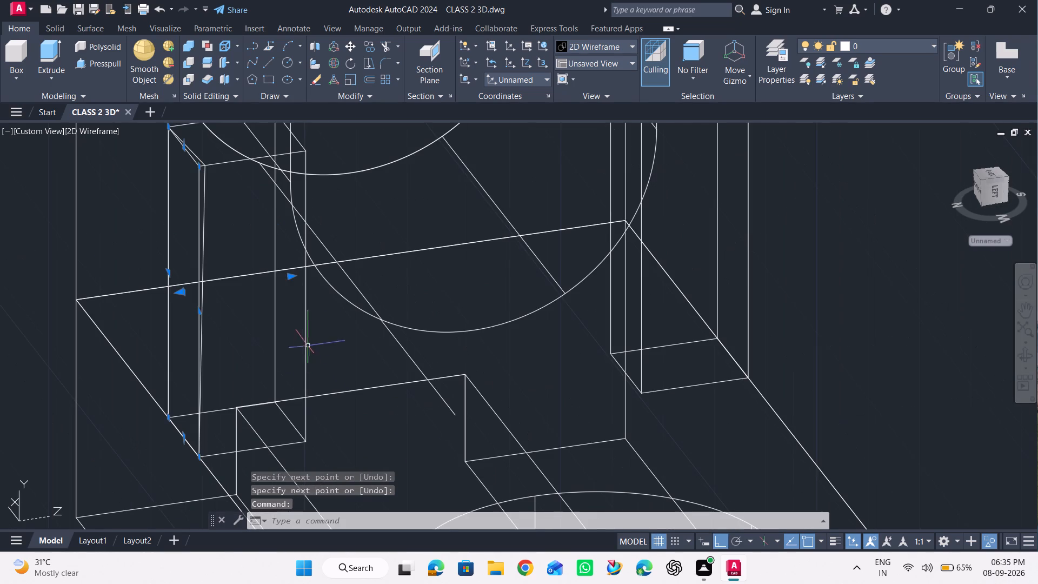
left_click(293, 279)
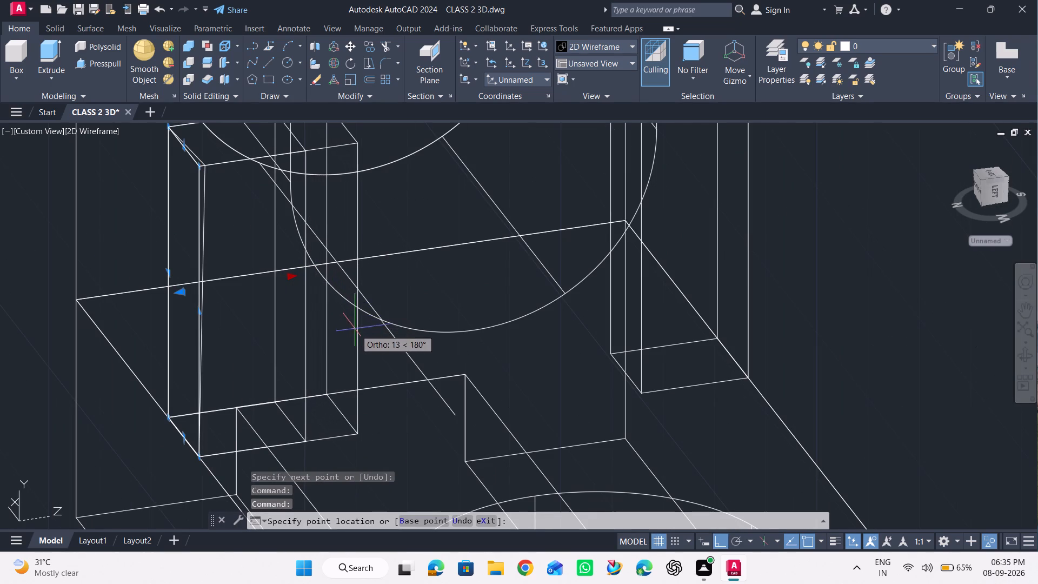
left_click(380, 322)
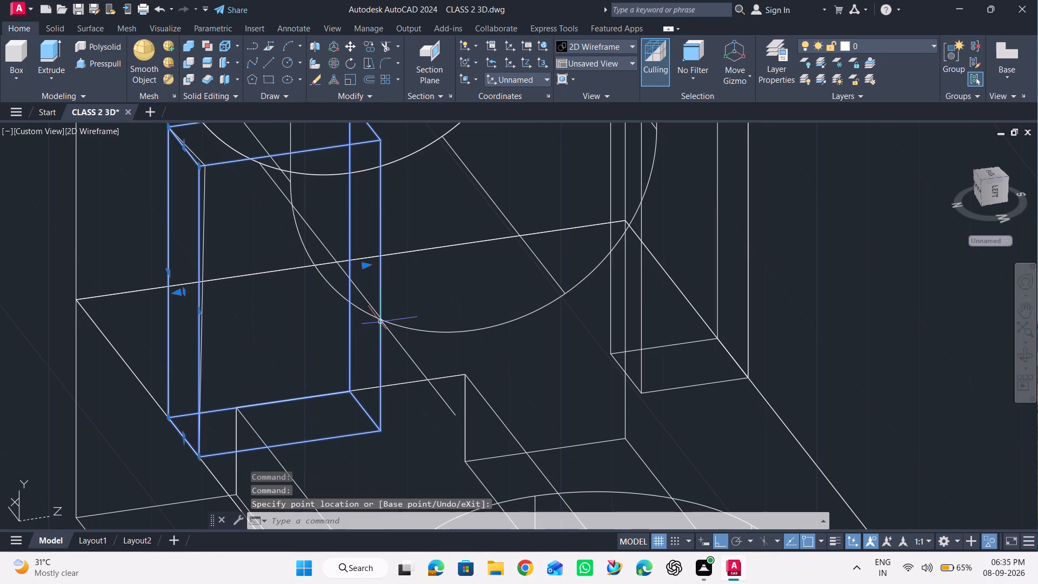
Examine the widened side box against the oval extrusion's lower curve and the guide line from several angles.
left_click(1024, 356)
left_click_drag(937, 365, 915, 365)
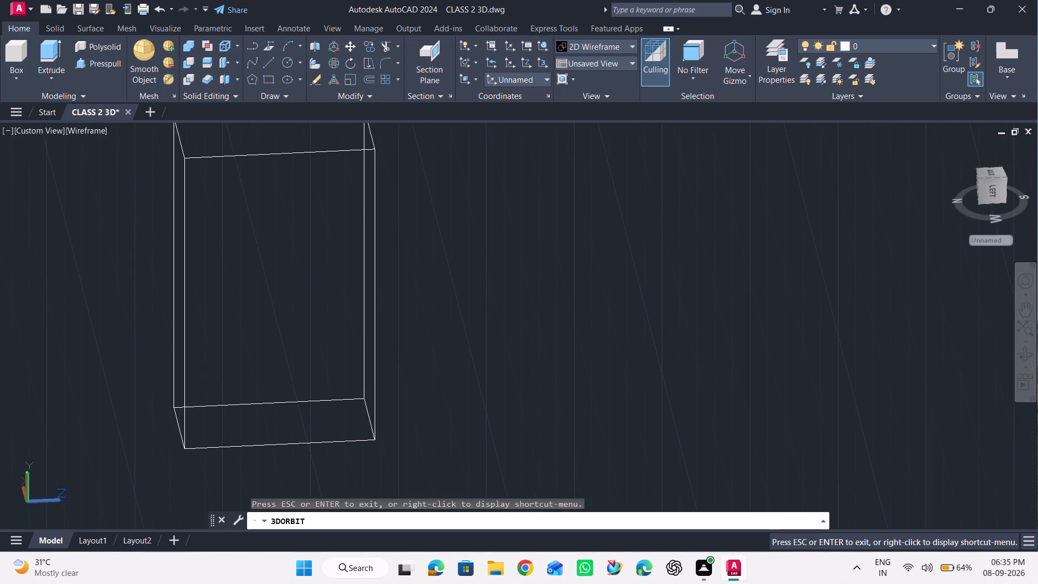
key("Escape")
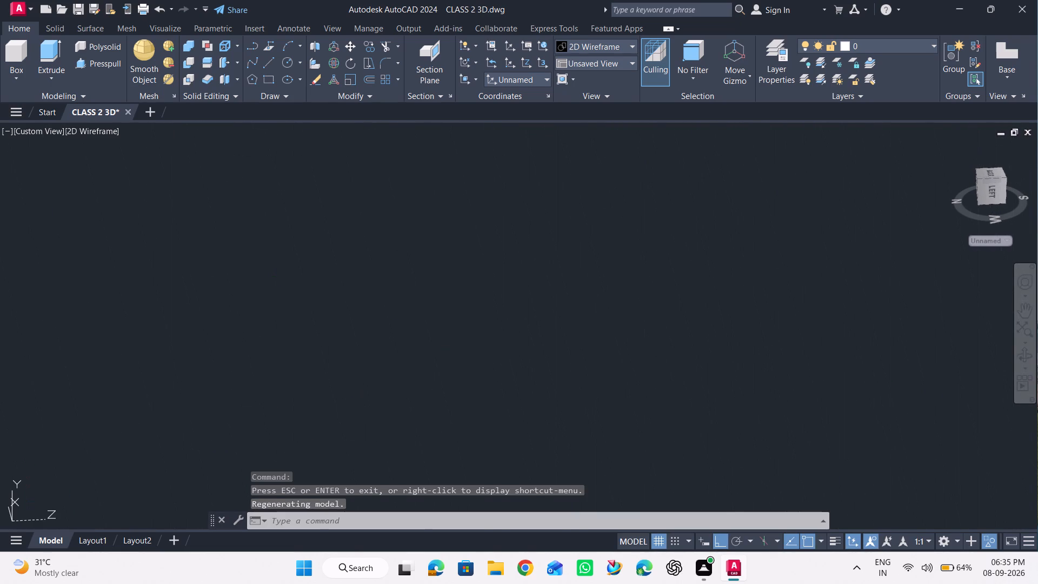
key("Escape")
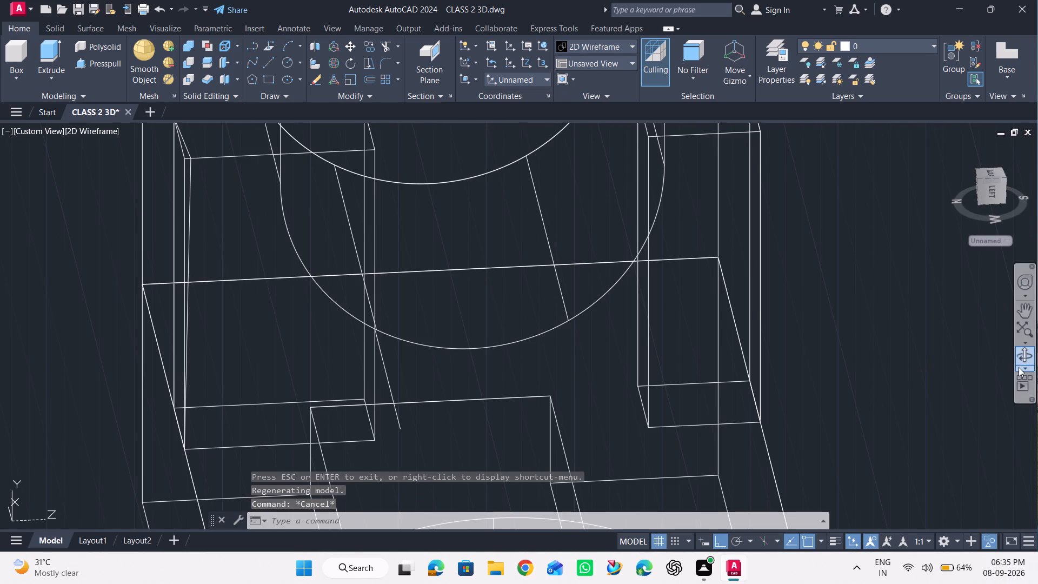
left_click(1027, 357)
left_click_drag(906, 336, 813, 331)
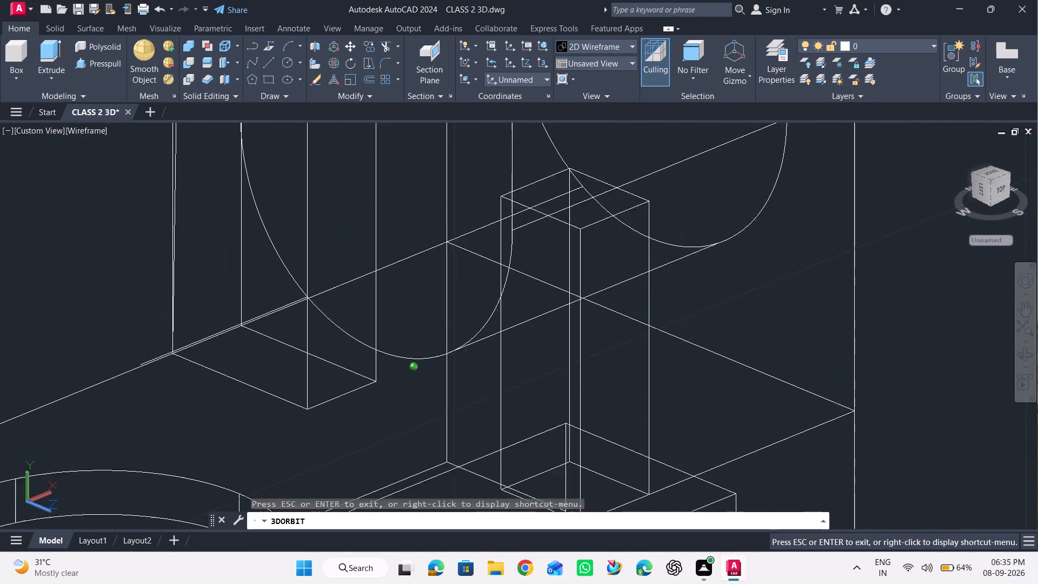
left_click_drag(813, 331, 748, 364)
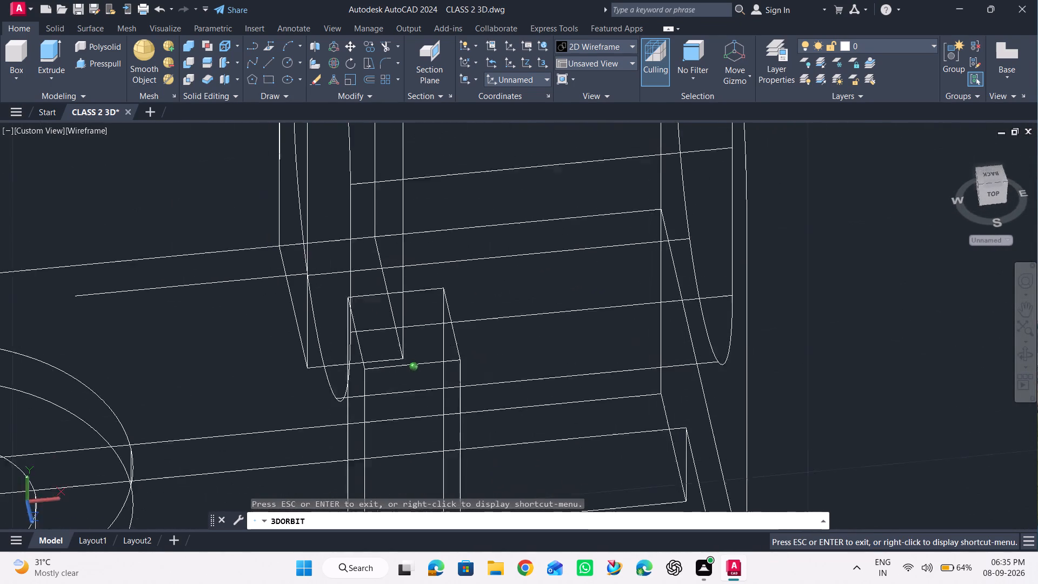
left_click_drag(748, 364, 873, 353)
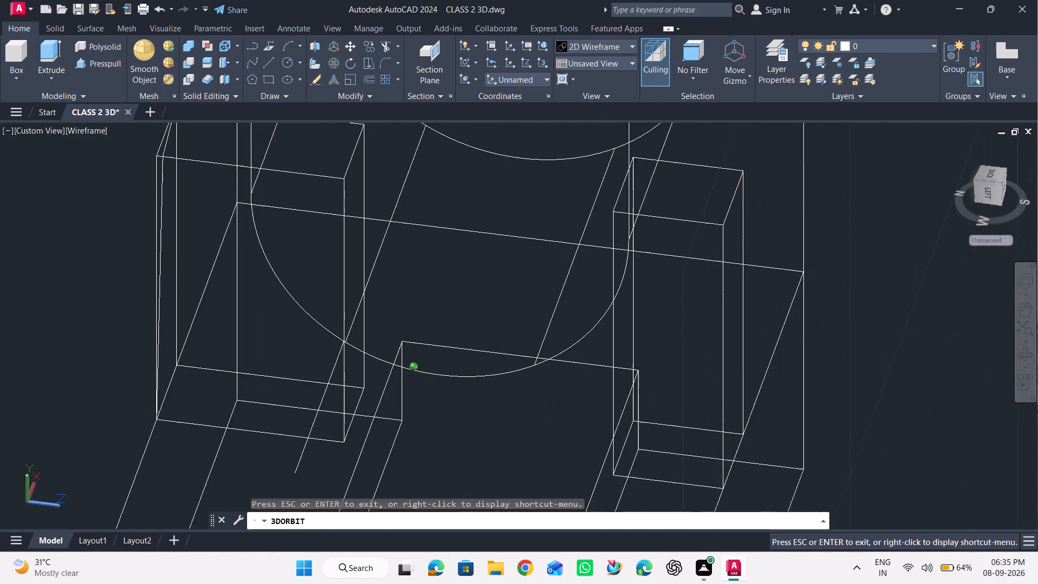
left_click_drag(873, 353, 834, 344)
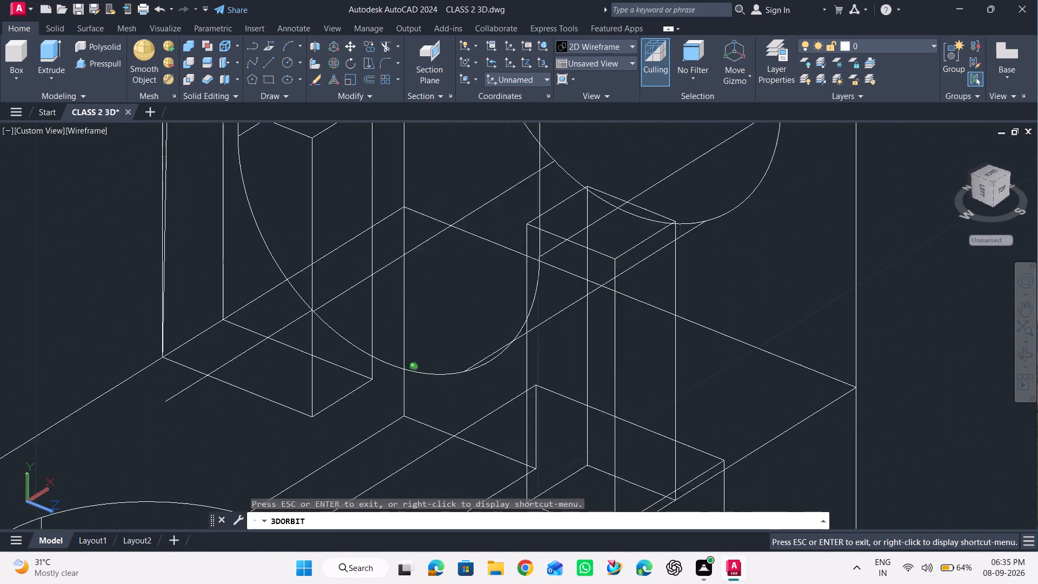
left_click_drag(834, 344, 874, 342)
key("Escape")
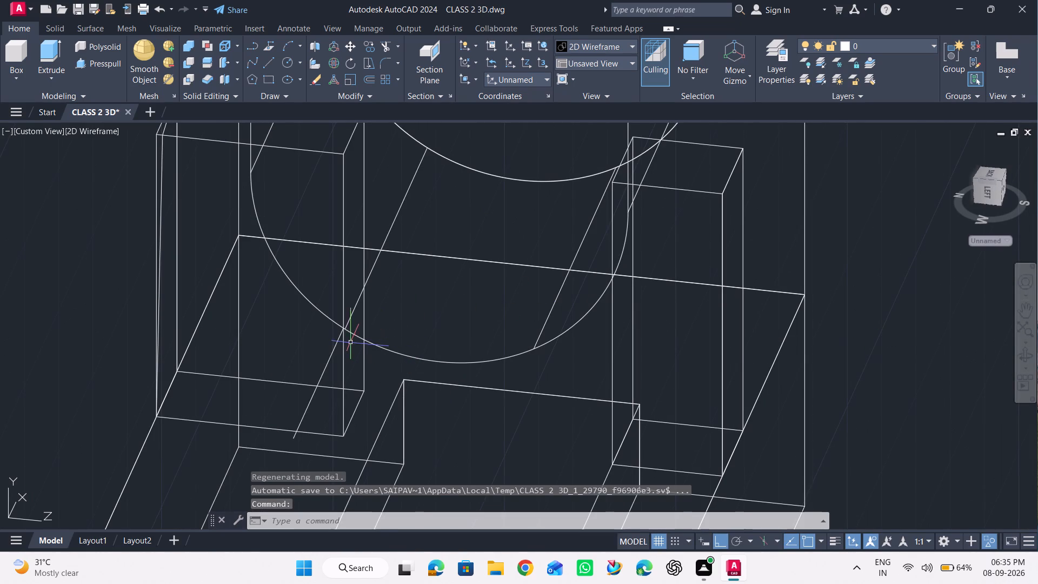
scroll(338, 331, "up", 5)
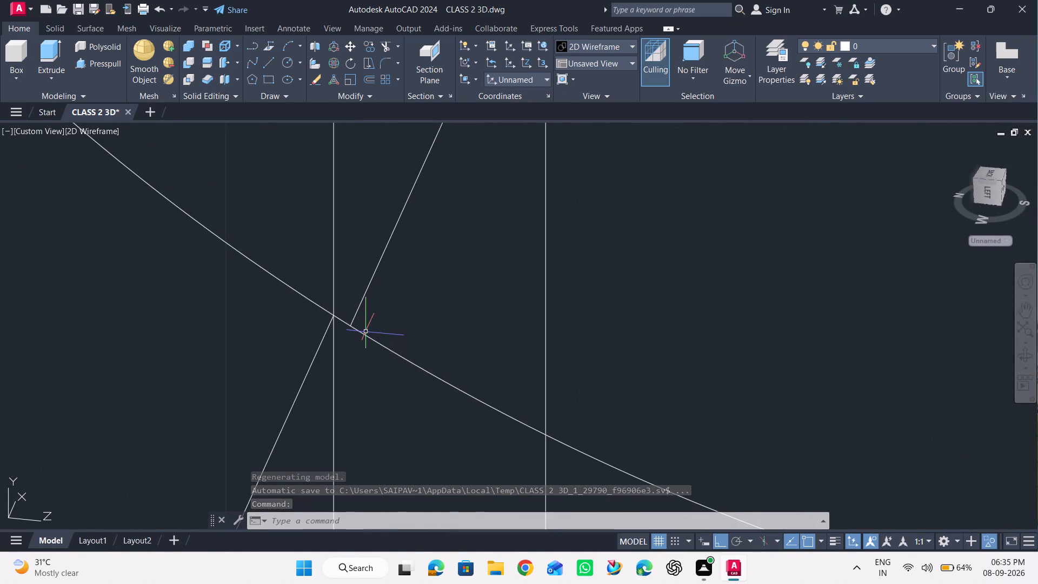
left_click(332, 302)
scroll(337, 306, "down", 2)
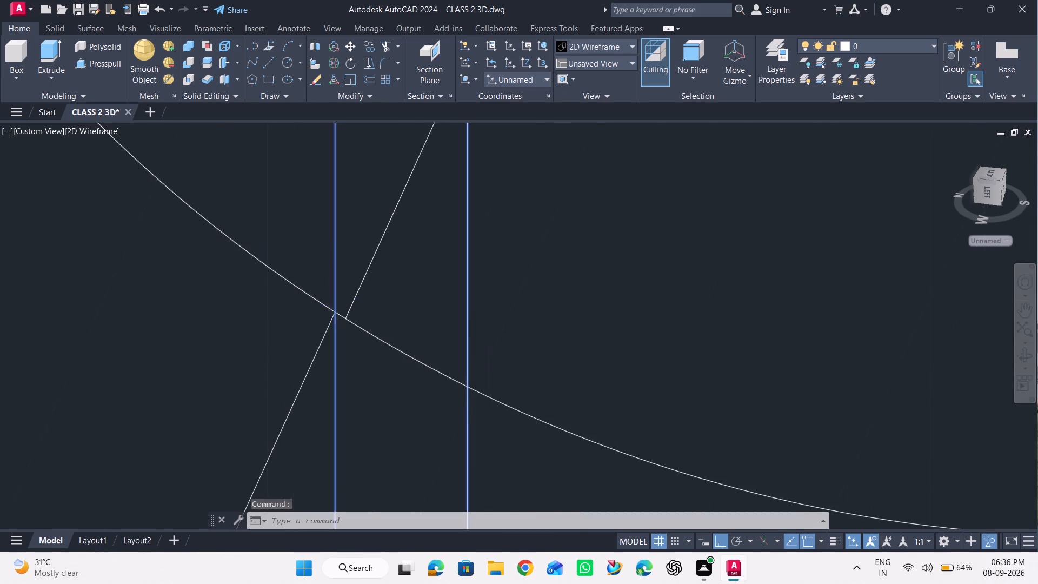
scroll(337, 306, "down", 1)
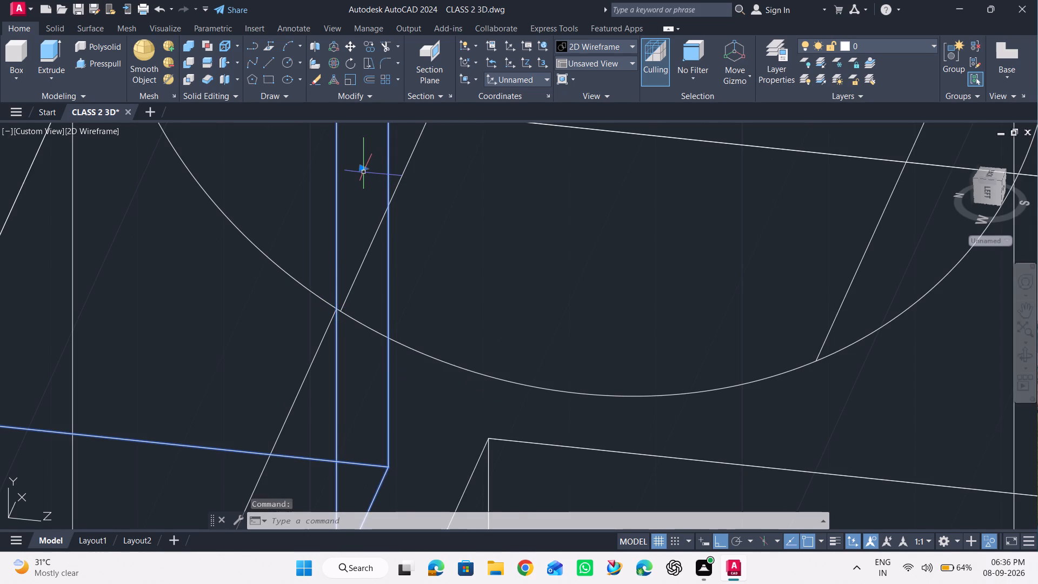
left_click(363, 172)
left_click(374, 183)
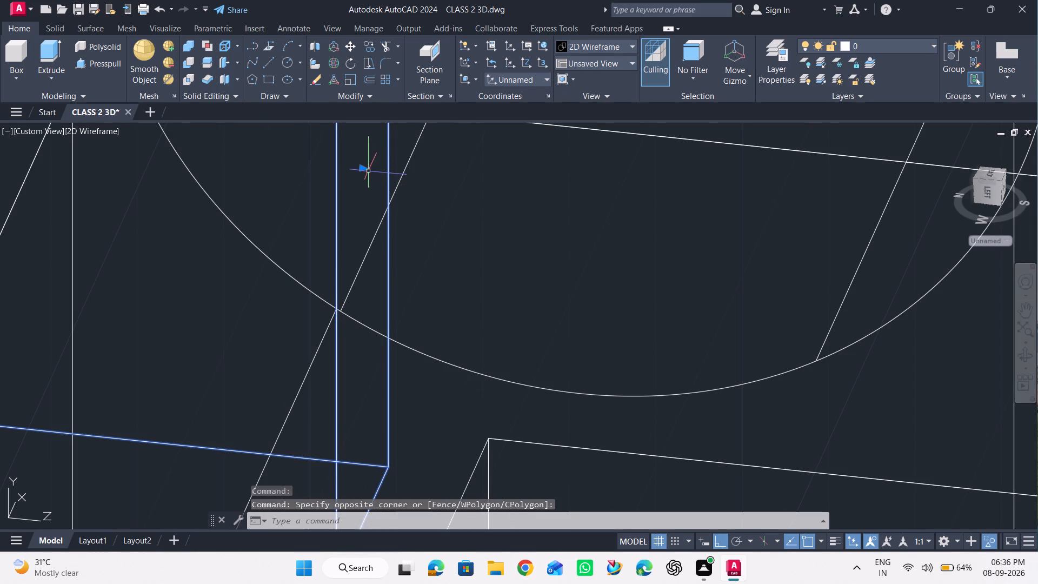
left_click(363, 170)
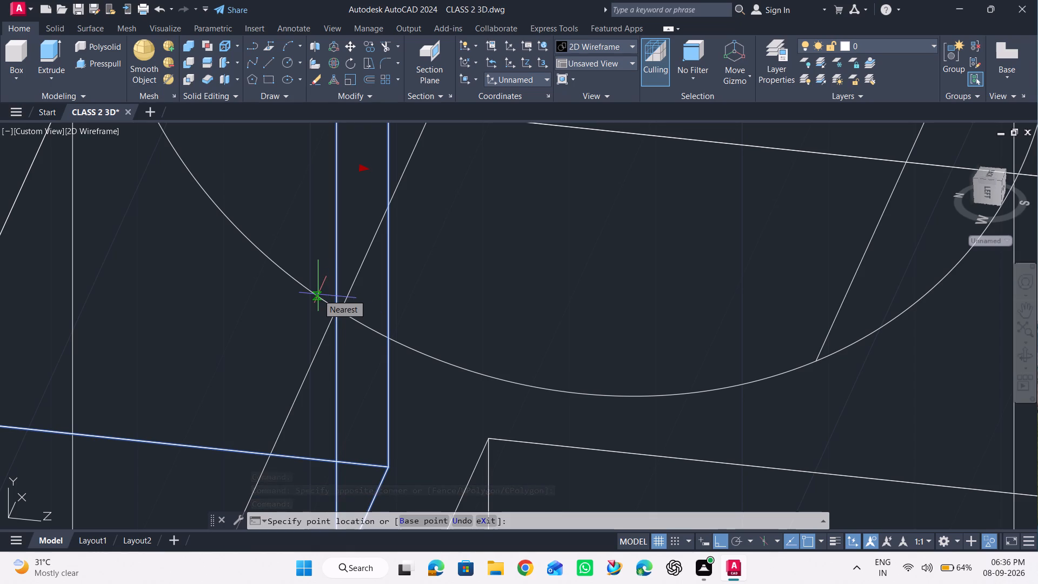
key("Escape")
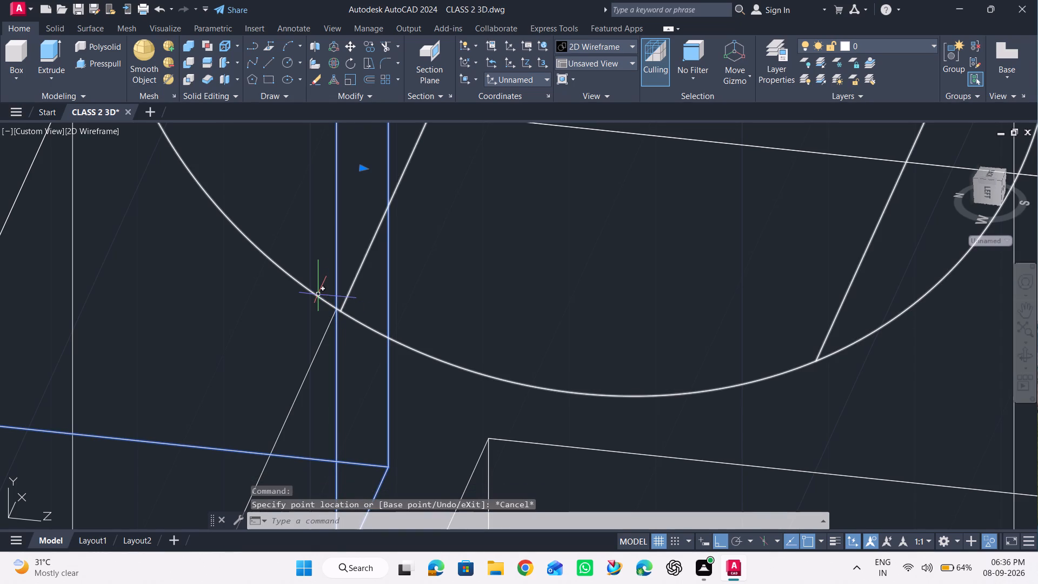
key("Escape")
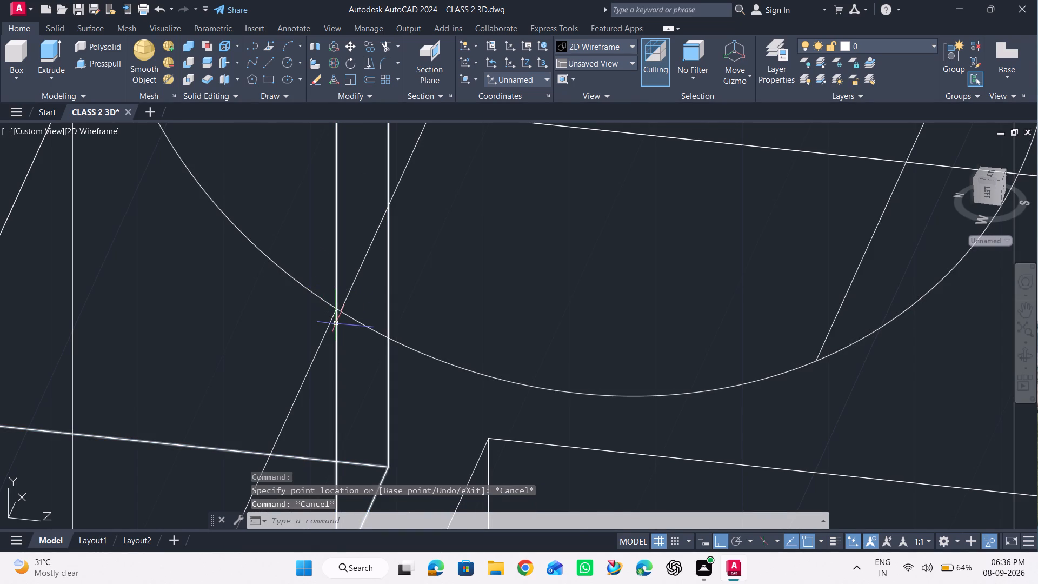
Replace the guide line with a shorter one from the edge point on the oval extrusion's lower curve, outward along the extrusion direction.
scroll(335, 324, "up", 1)
left_click(329, 317)
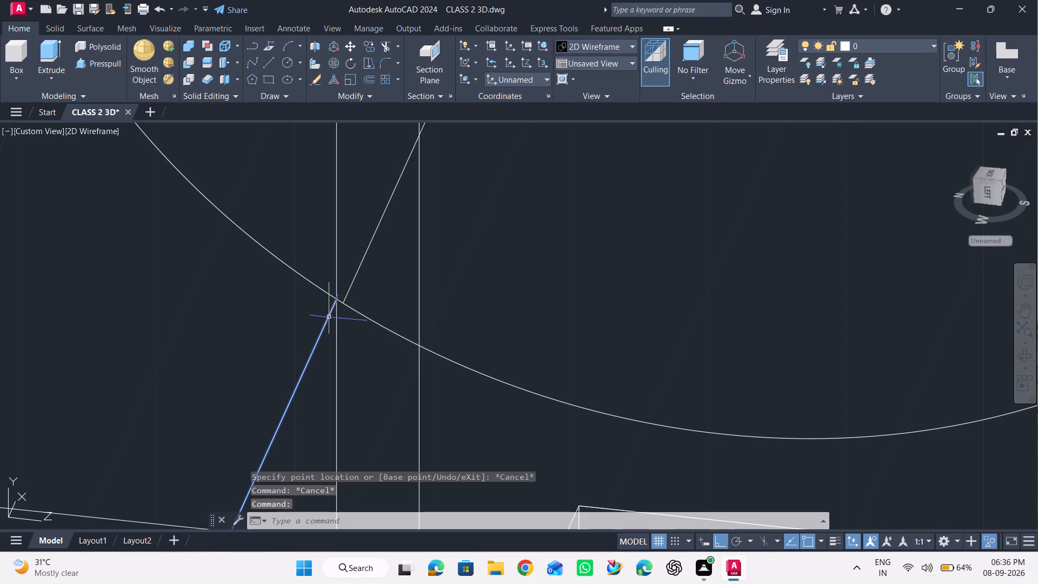
key("Delete")
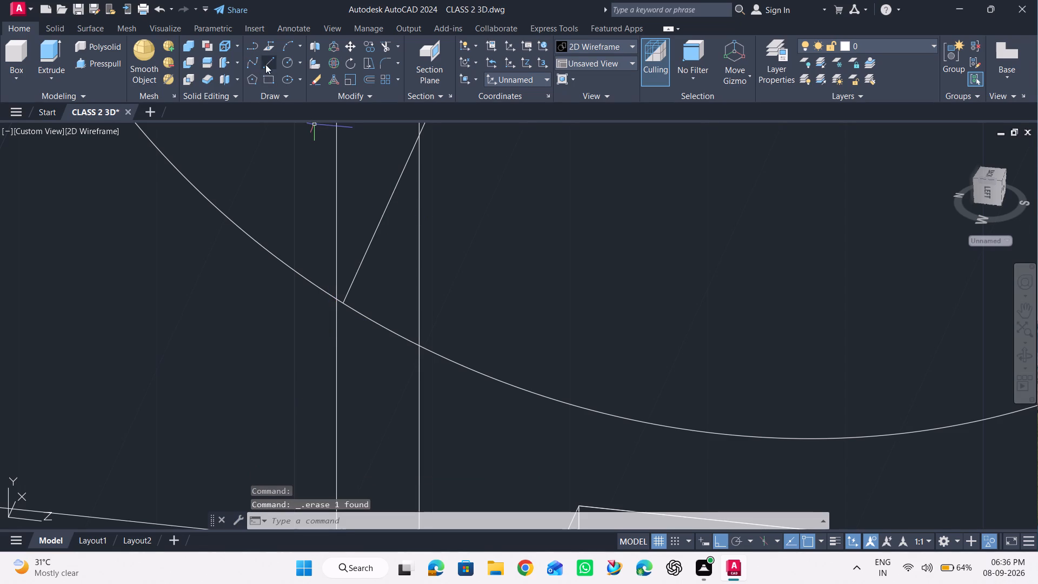
left_click(265, 64)
left_click(344, 300)
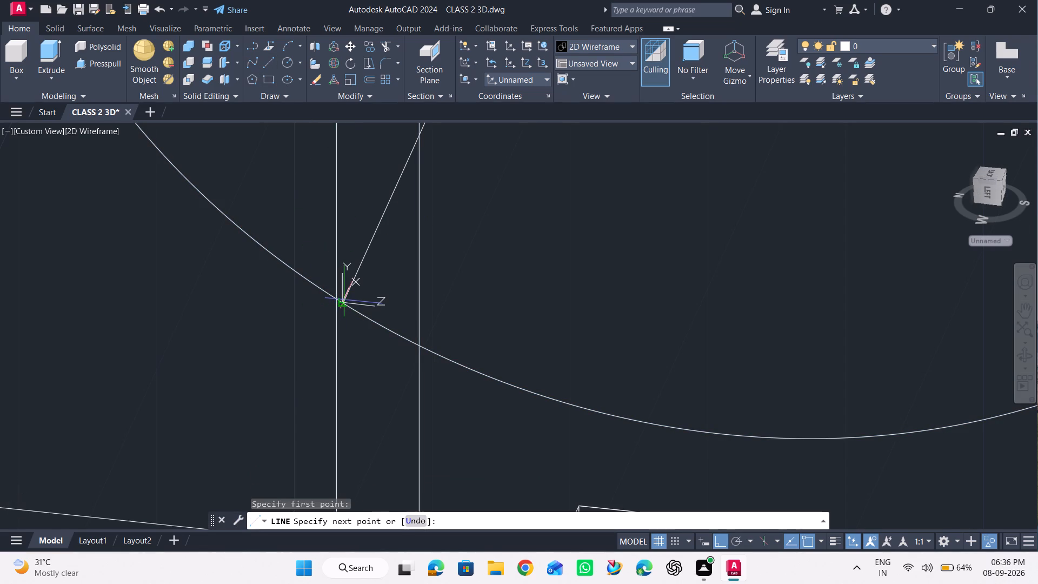
left_click(274, 435)
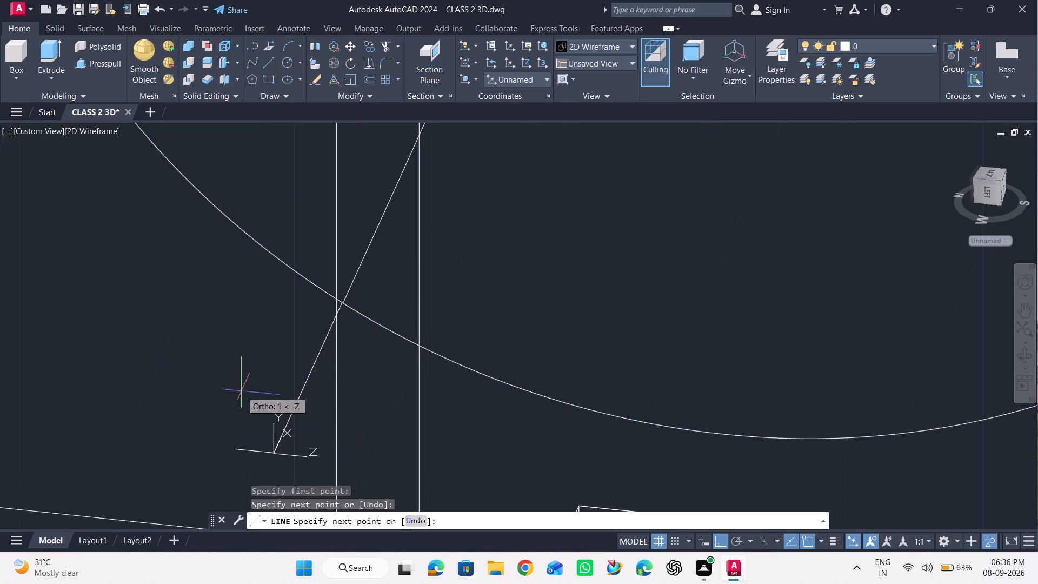
key("Escape")
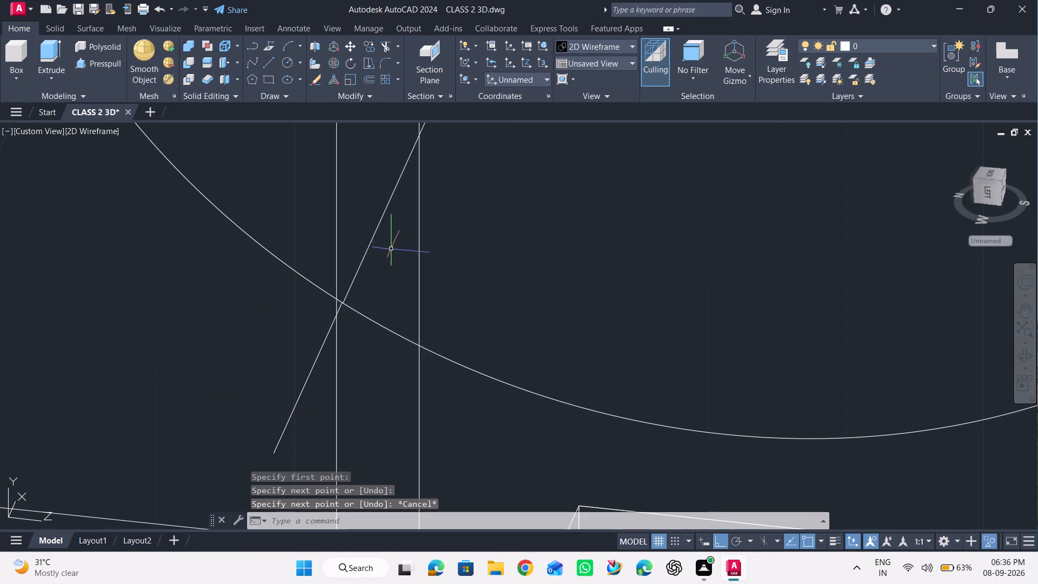
Adjust the widened side box's inner face to align with the edge point on the oval extrusion's lower curve.
left_click(338, 260)
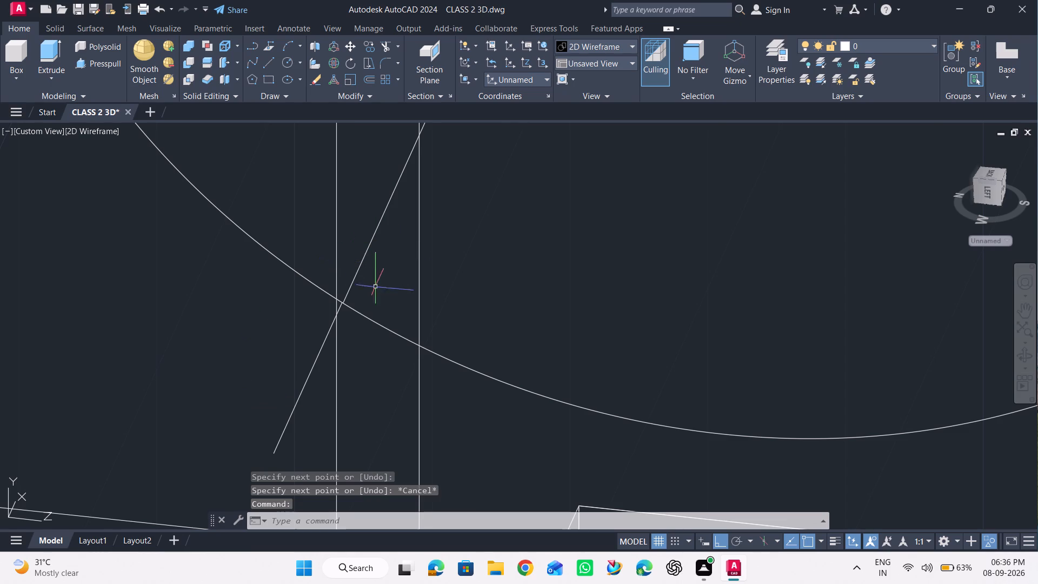
scroll(378, 295, "down", 1)
left_click(381, 156)
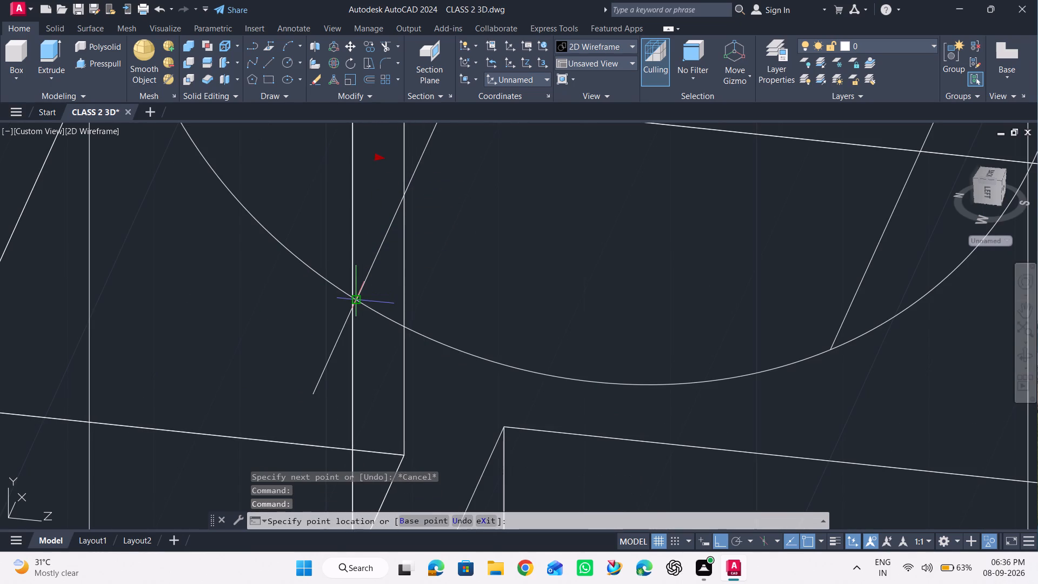
scroll(357, 304, "up", 3)
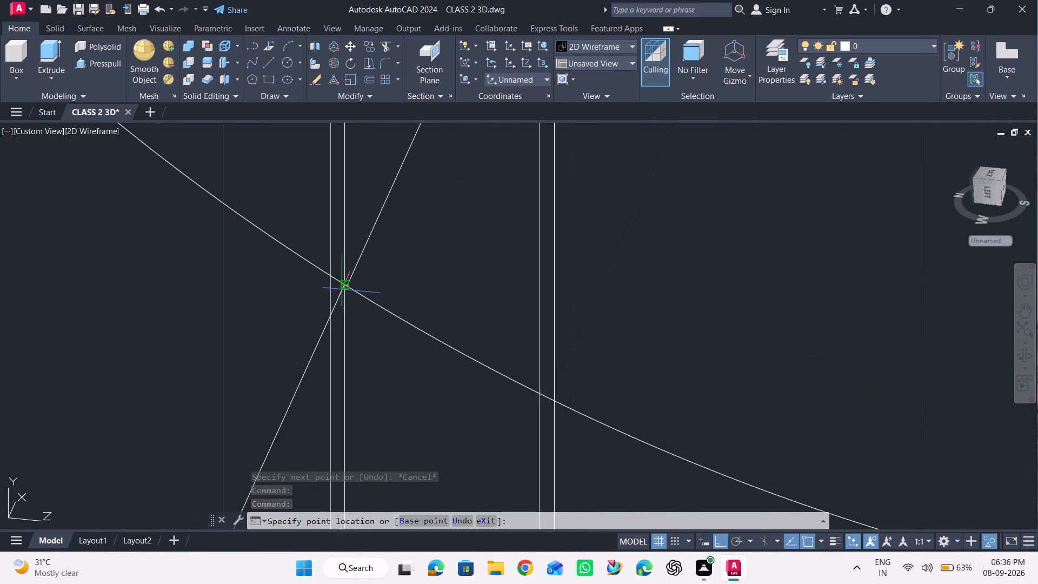
scroll(342, 289, "up", 3)
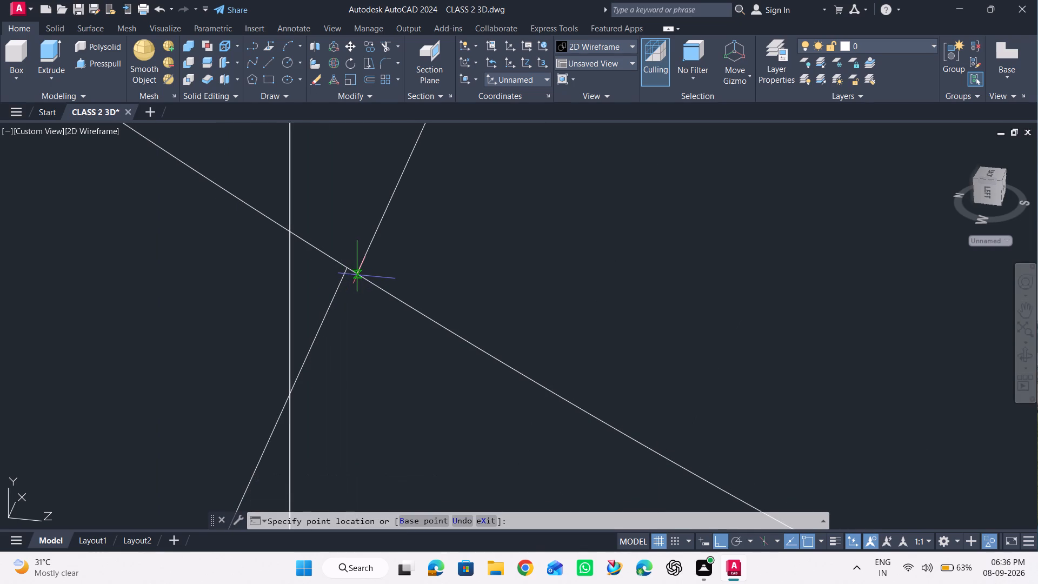
left_click(357, 275)
scroll(308, 317, "down", 6)
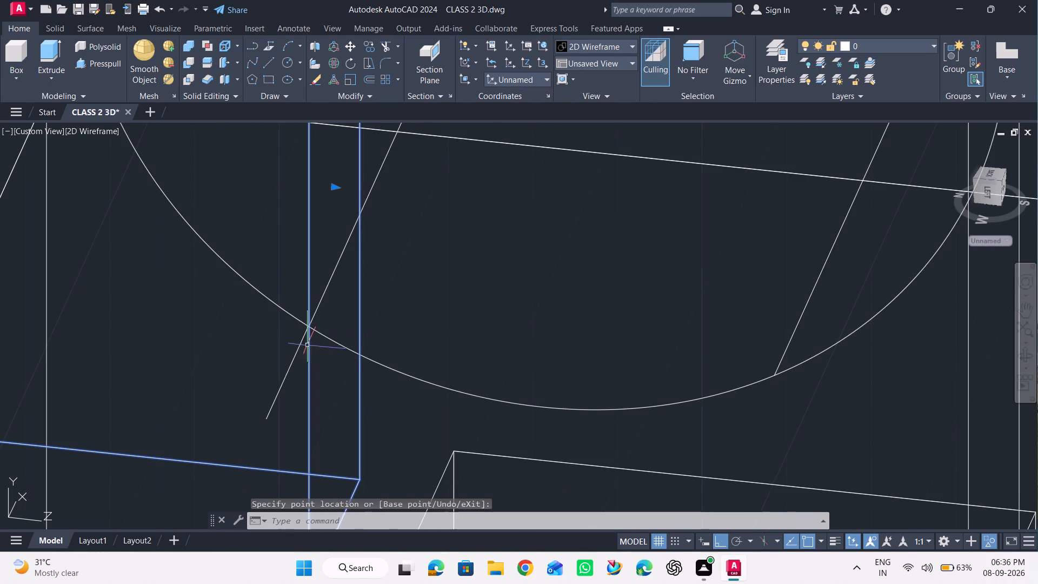
key("Escape")
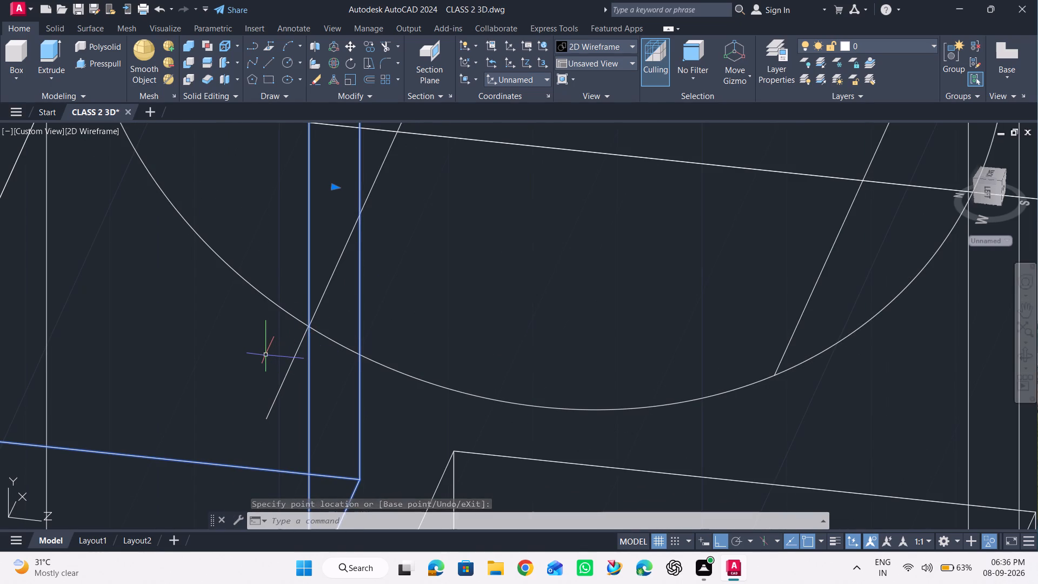
Erase the short guide line at the oval extrusion's lower curve.
left_click(283, 385)
key("Delete")
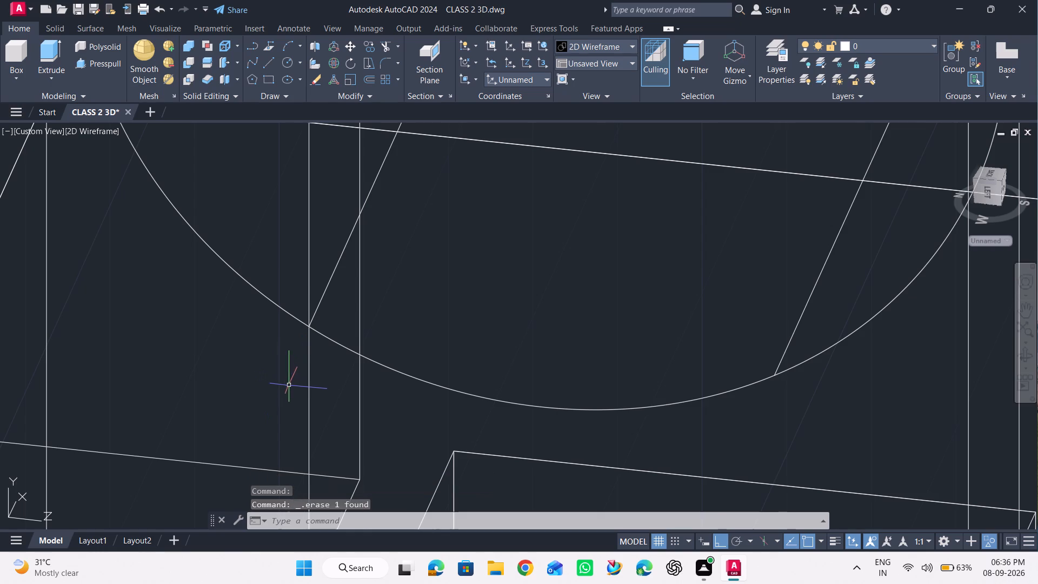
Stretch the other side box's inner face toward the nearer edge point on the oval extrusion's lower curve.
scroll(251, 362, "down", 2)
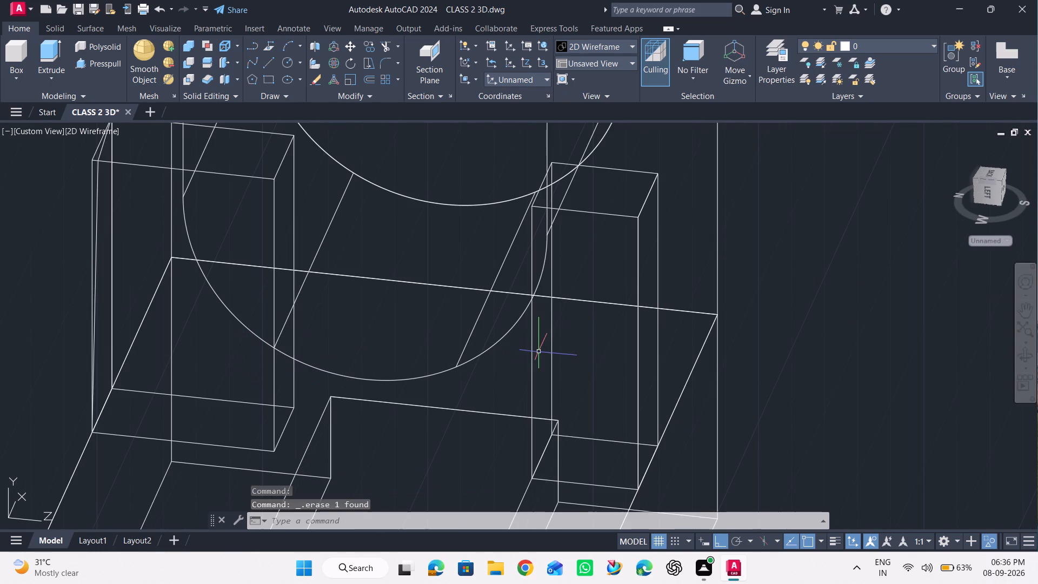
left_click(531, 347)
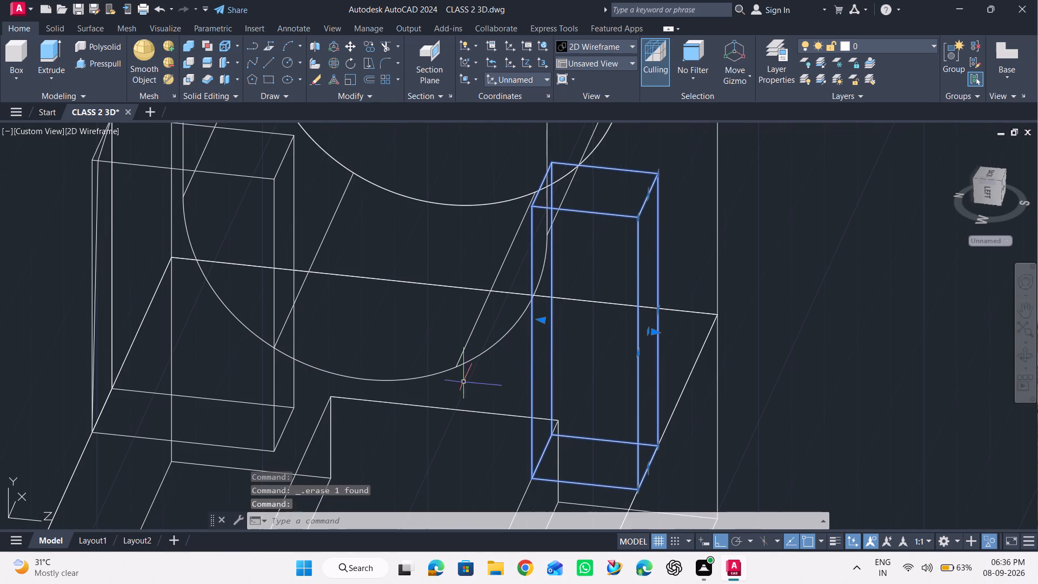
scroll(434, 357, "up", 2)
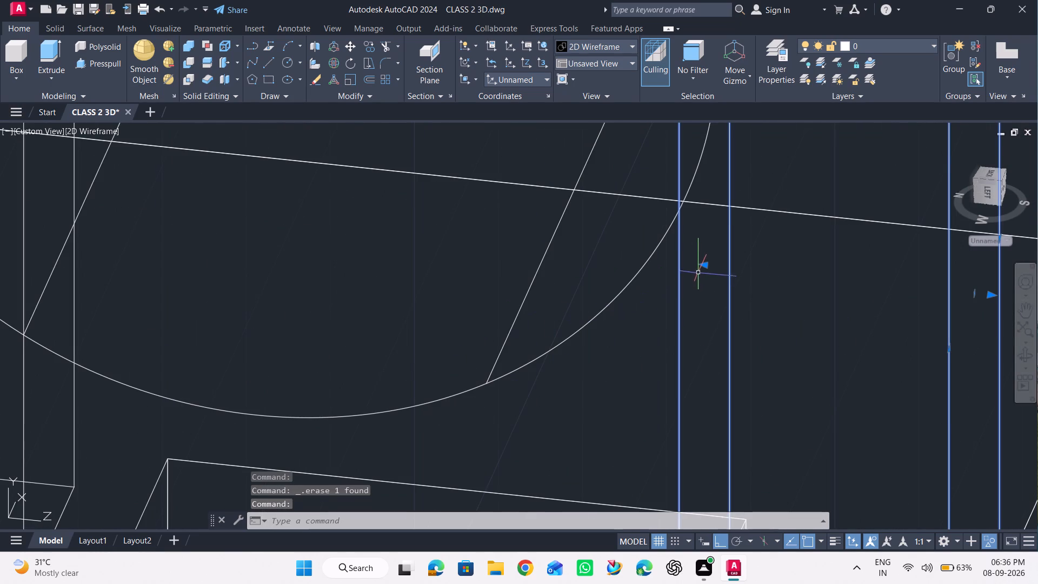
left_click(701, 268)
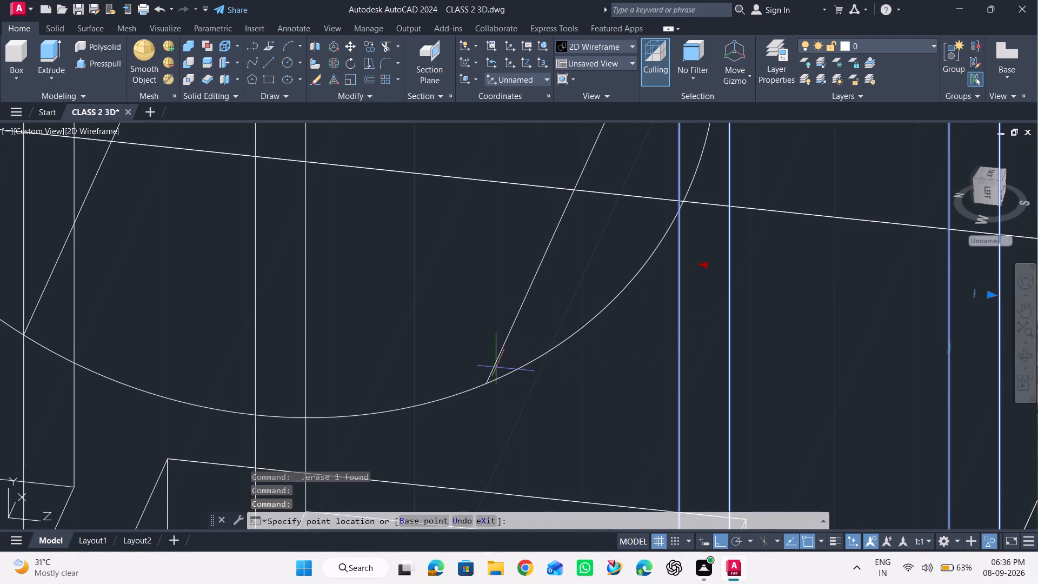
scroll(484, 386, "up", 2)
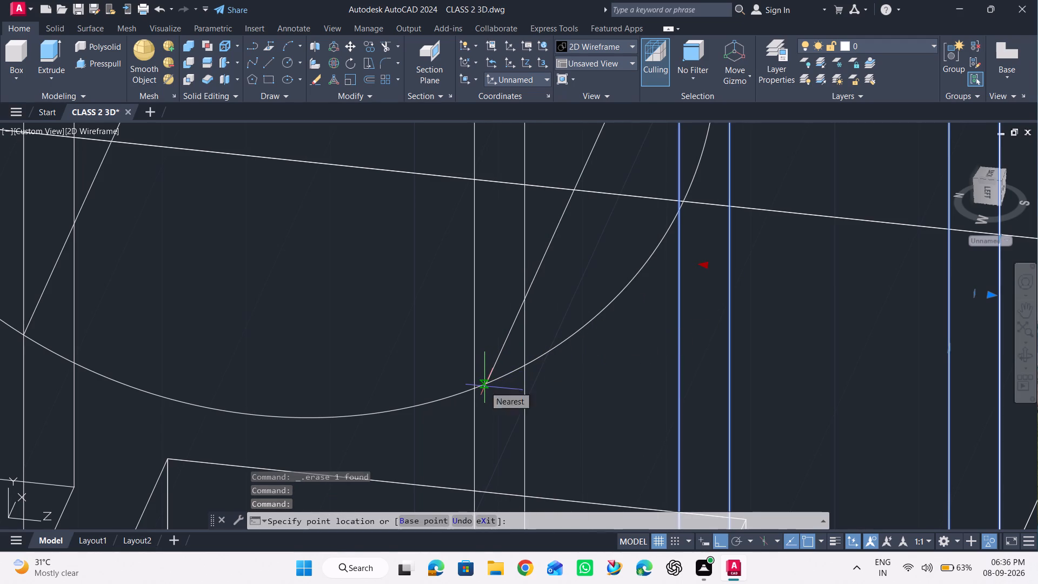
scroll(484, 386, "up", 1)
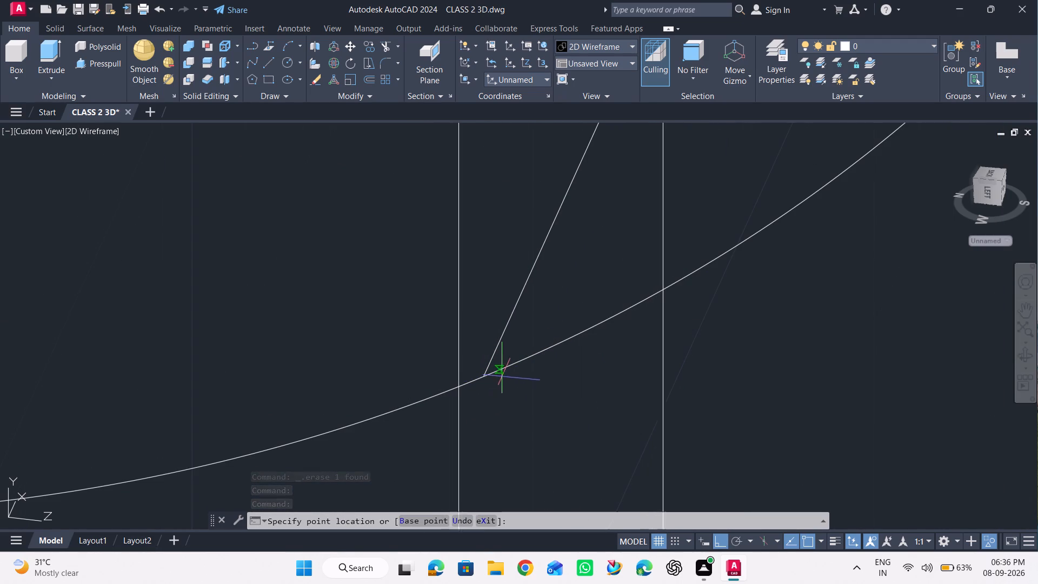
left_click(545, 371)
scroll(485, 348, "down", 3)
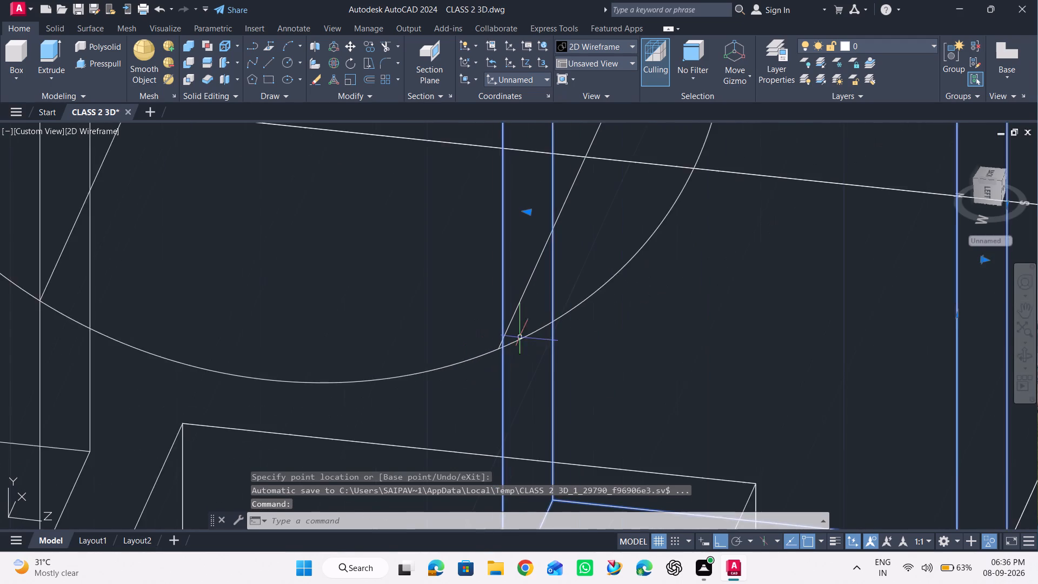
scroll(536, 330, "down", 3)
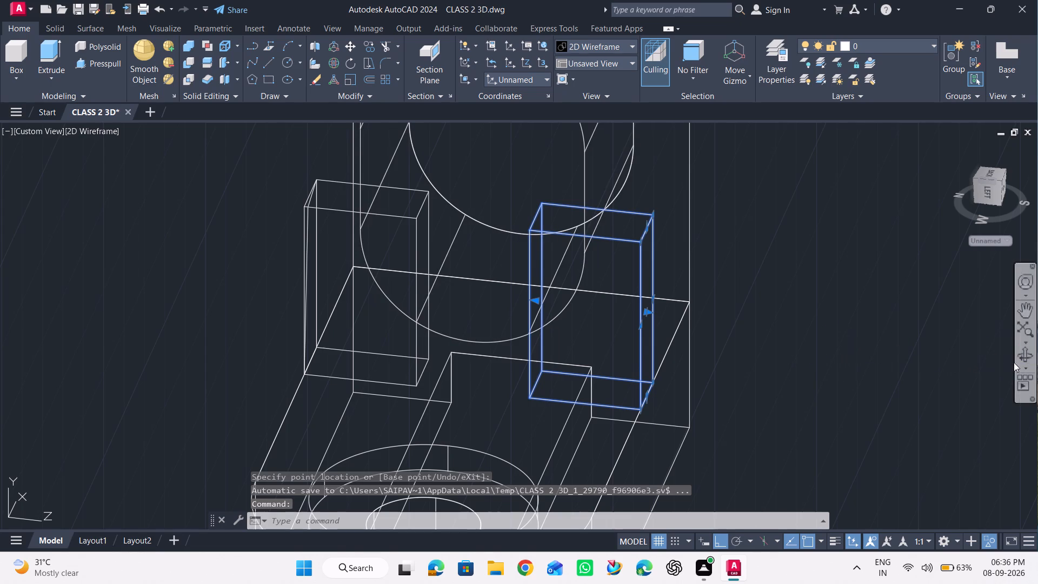
Move that side box's inner face back outward by about 7 units from the edge point on the oval's lower curve.
left_click(1027, 362)
left_click_drag(734, 361, 800, 350)
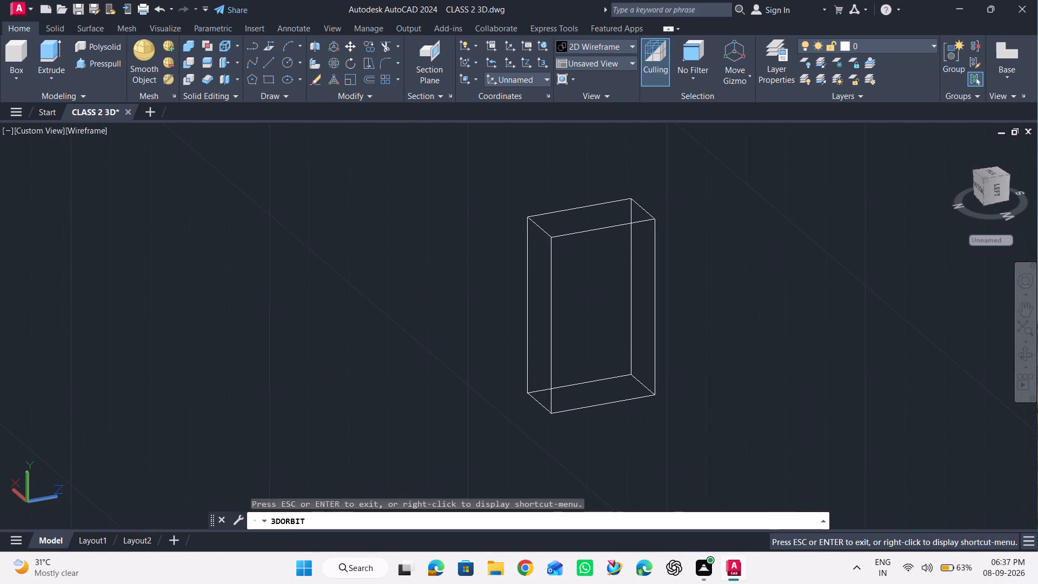
key("Escape")
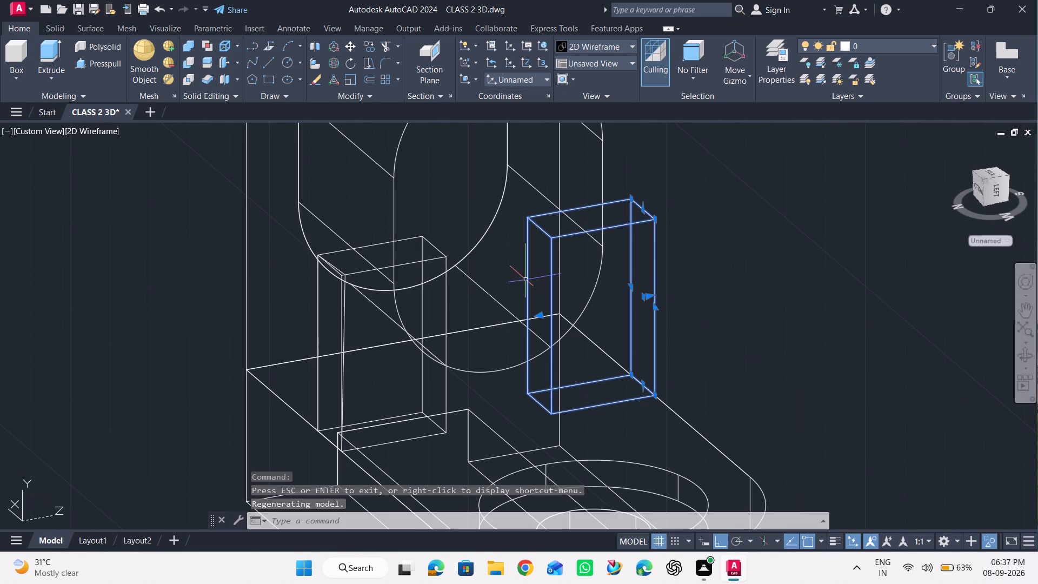
scroll(567, 347, "up", 3)
scroll(551, 351, "down", 1)
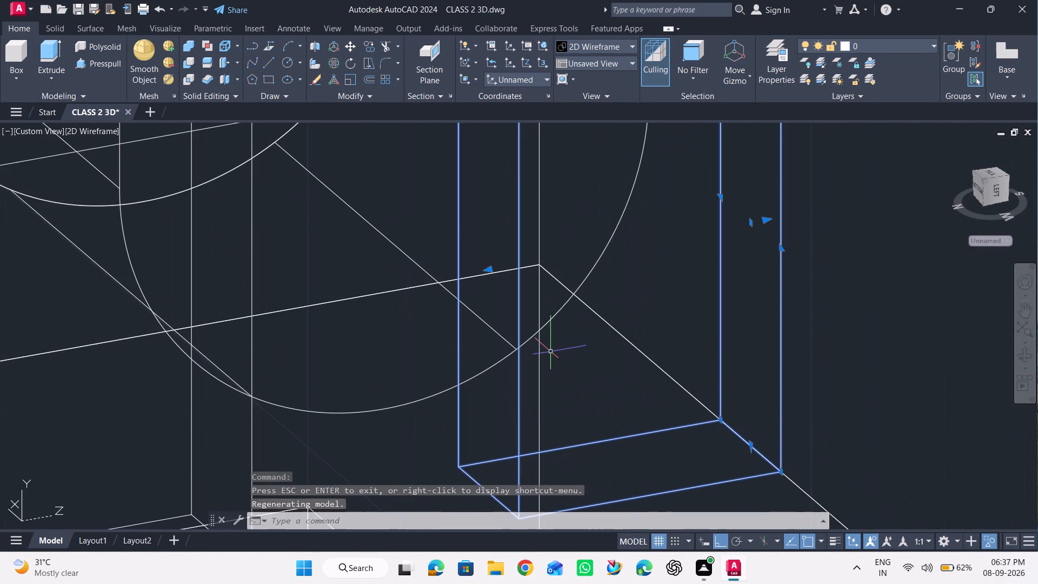
left_click(488, 272)
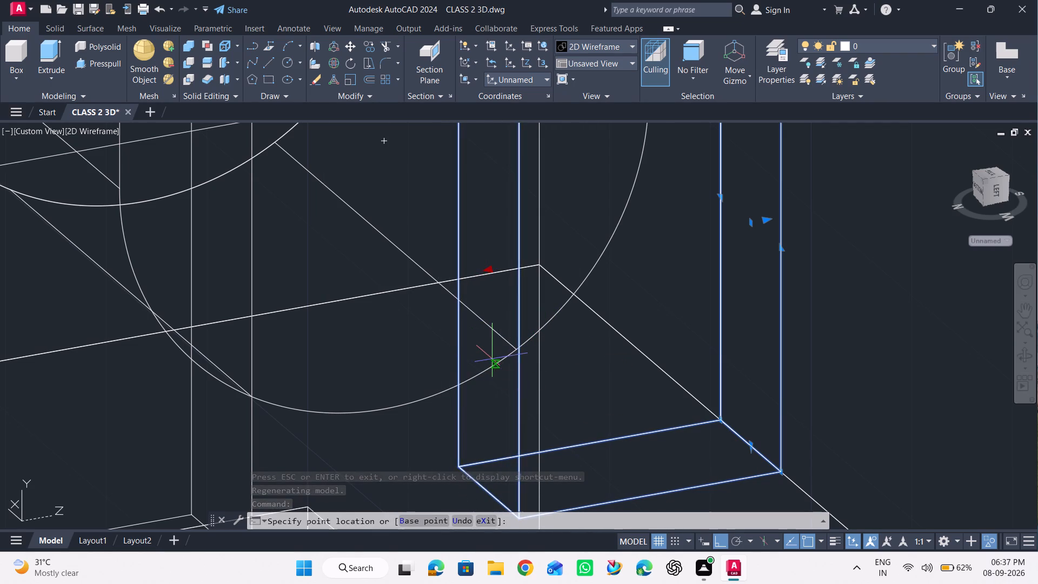
scroll(519, 355, "up", 6)
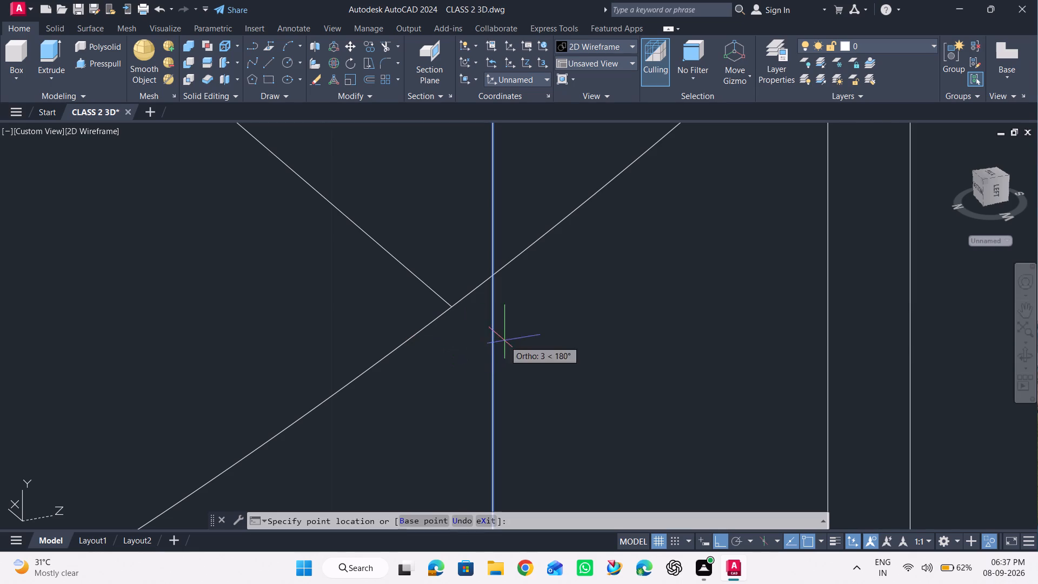
scroll(449, 311, "down", 3)
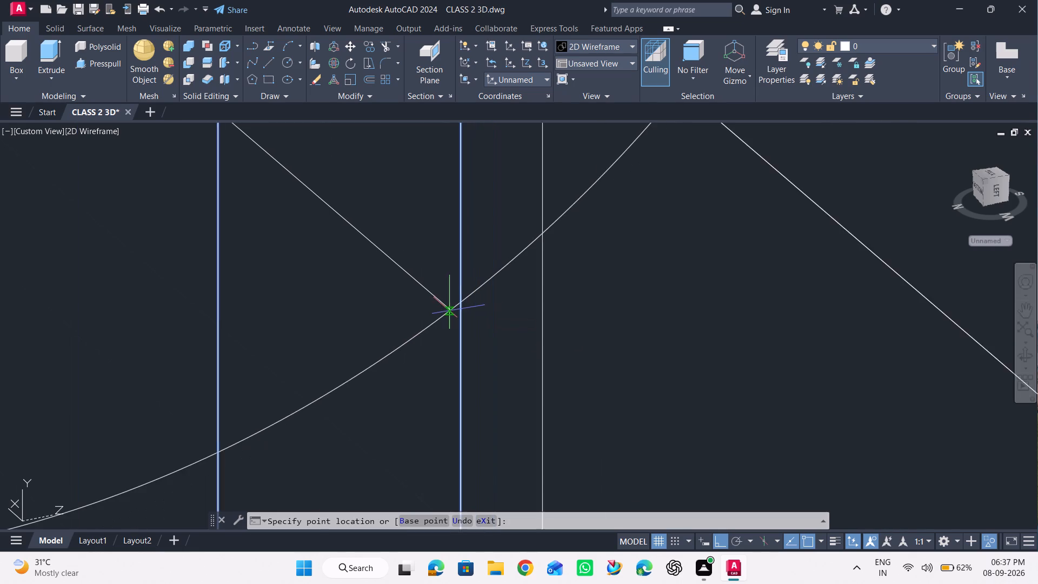
scroll(449, 311, "down", 3)
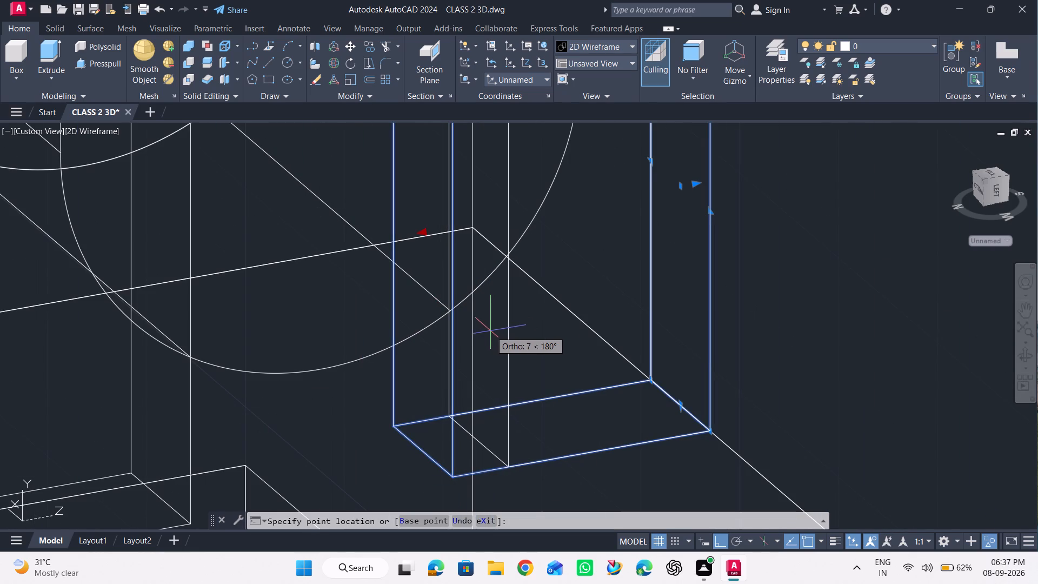
scroll(494, 330, "up", 1)
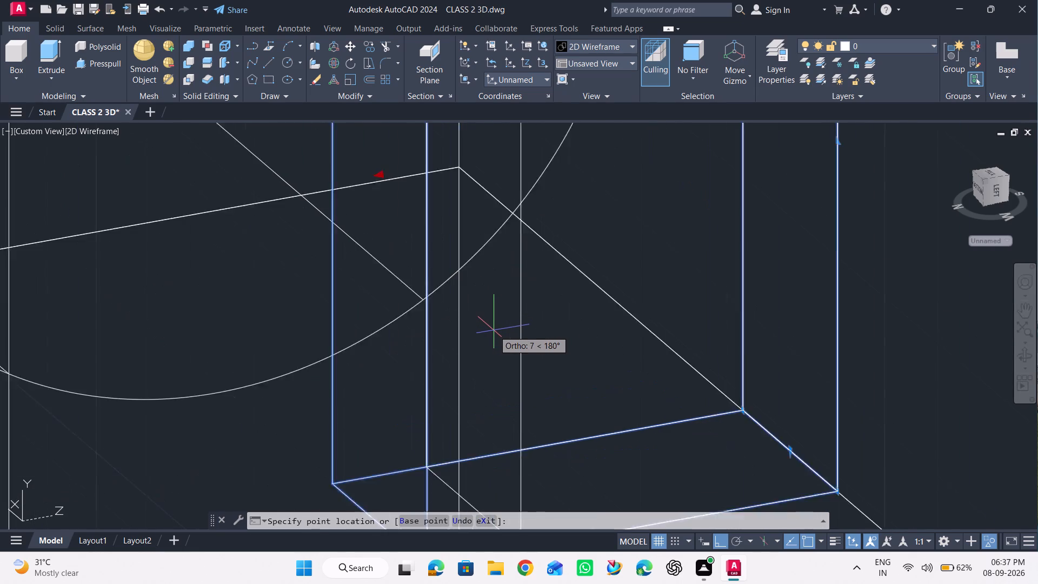
scroll(494, 330, "up", 1)
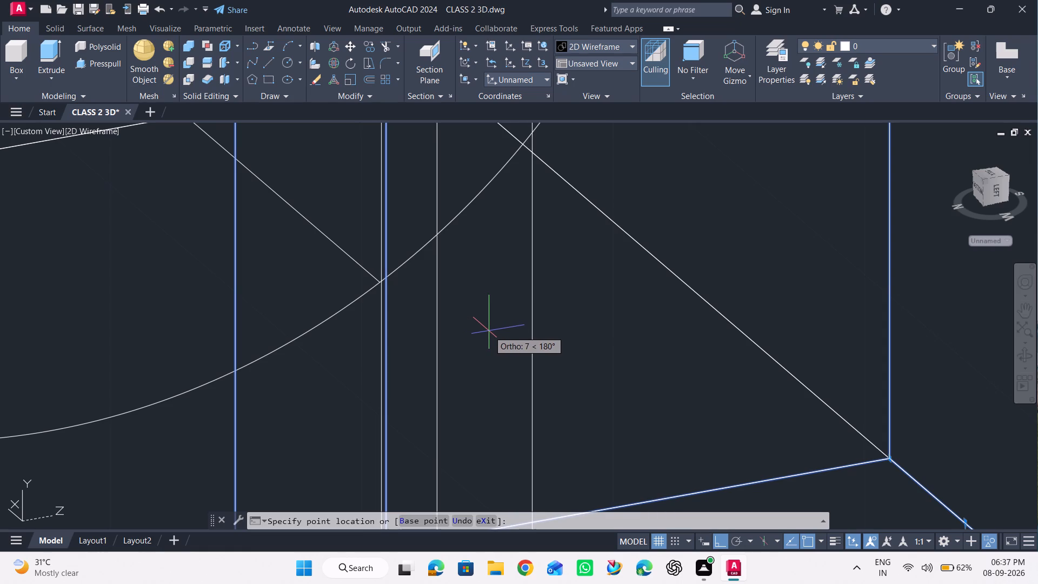
left_click(489, 331)
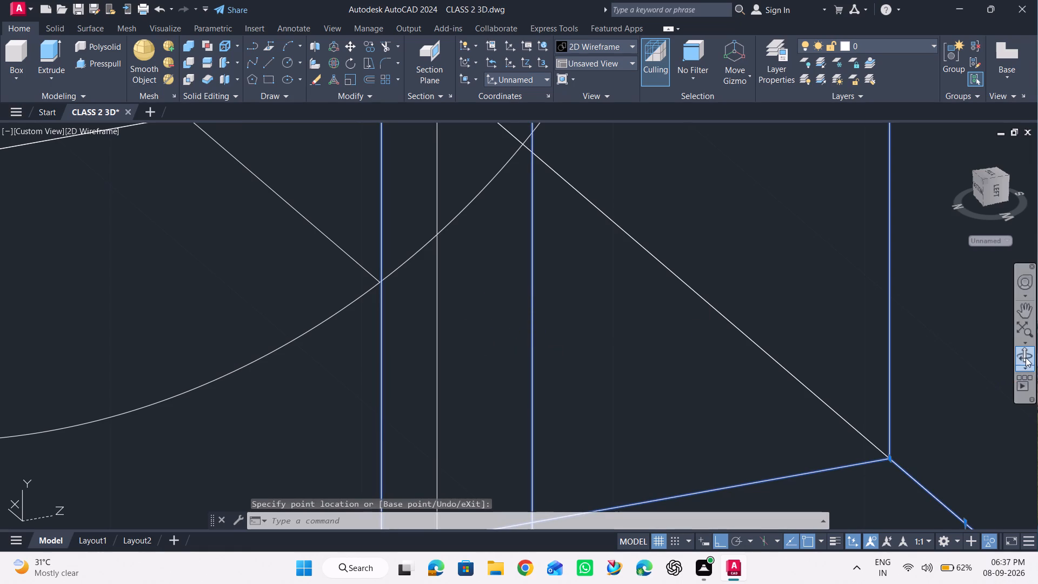
Examine both side boxes against the oval extrusion's lower curve and edge lines from several angles.
left_click(1026, 357)
left_click_drag(756, 335, 858, 345)
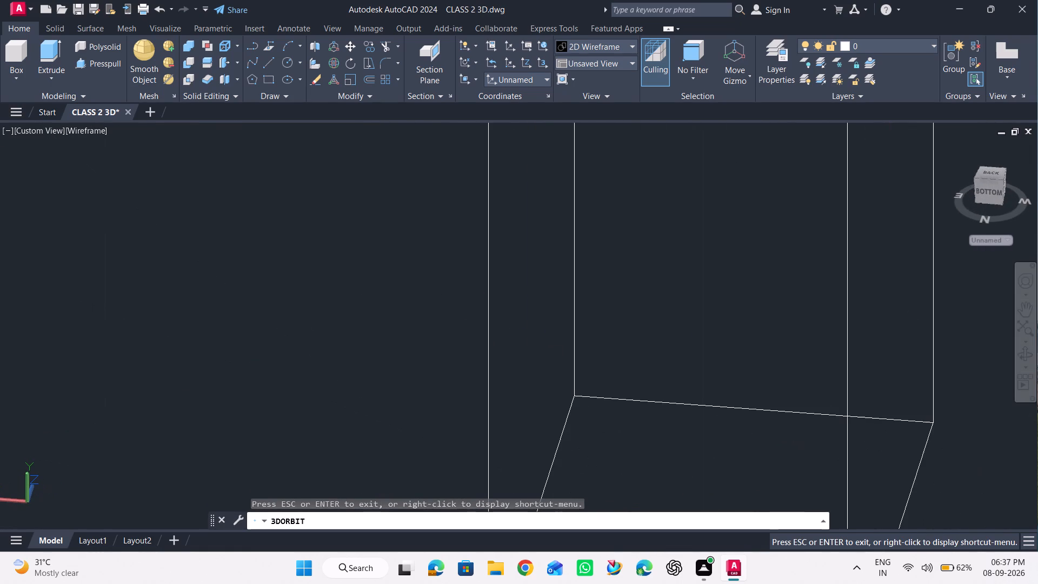
key("Escape")
key("Escape")
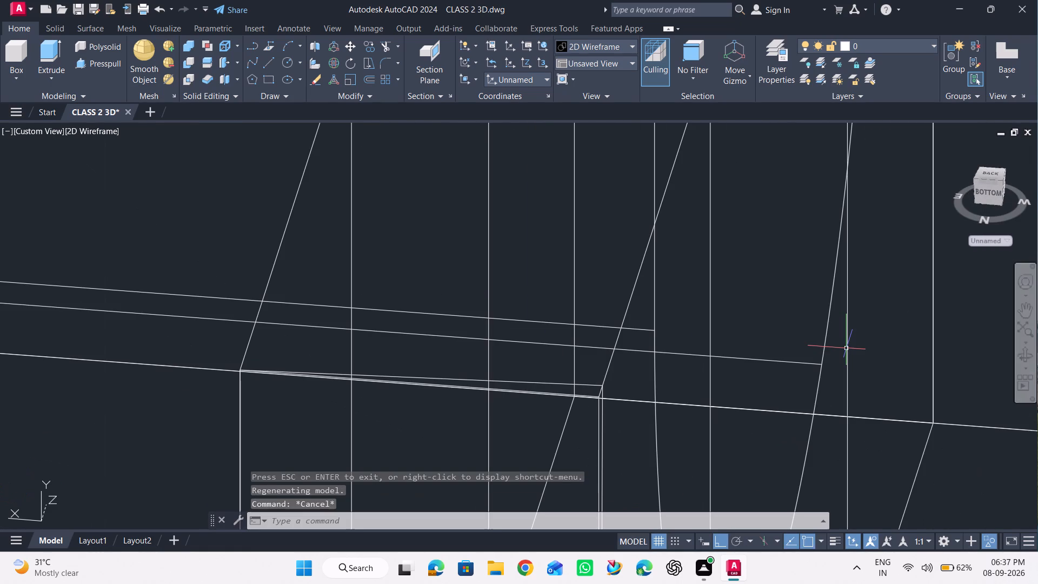
left_click(1023, 357)
left_click_drag(789, 340, 783, 339)
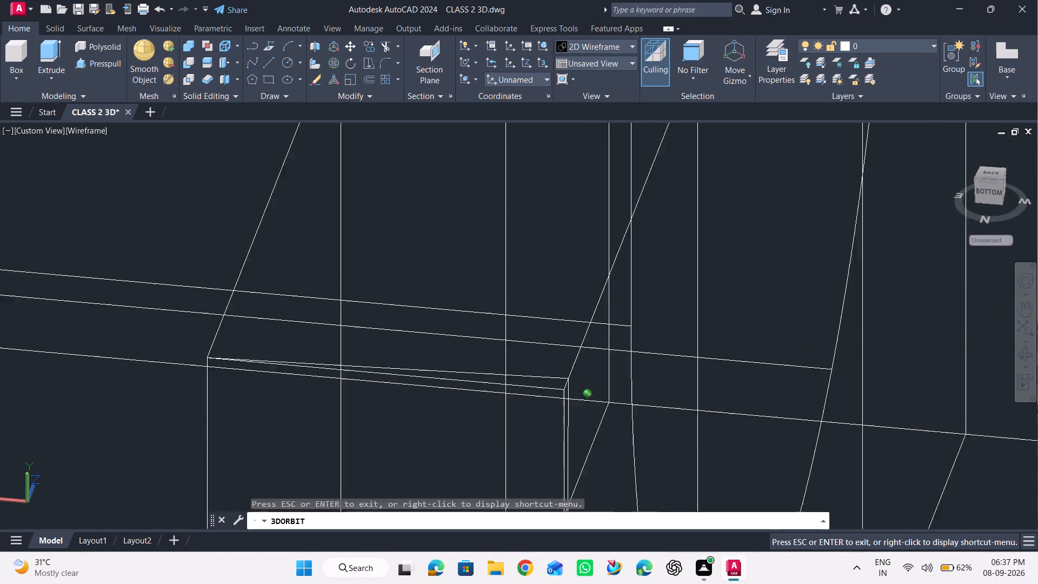
left_click_drag(783, 339, 728, 323)
scroll(698, 328, "down", 12)
scroll(526, 350, "down", 4)
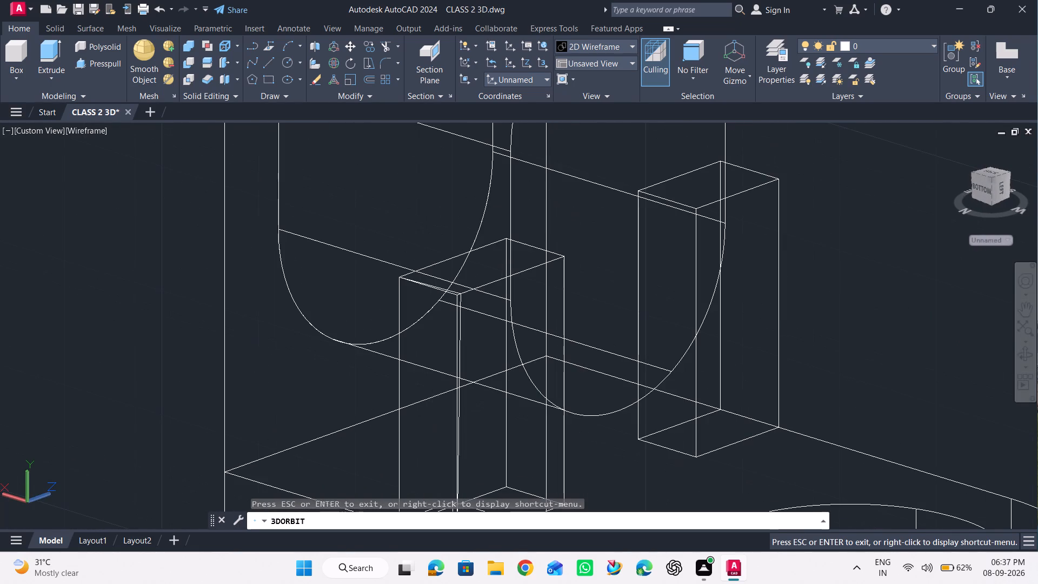
left_click_drag(951, 329, 871, 344)
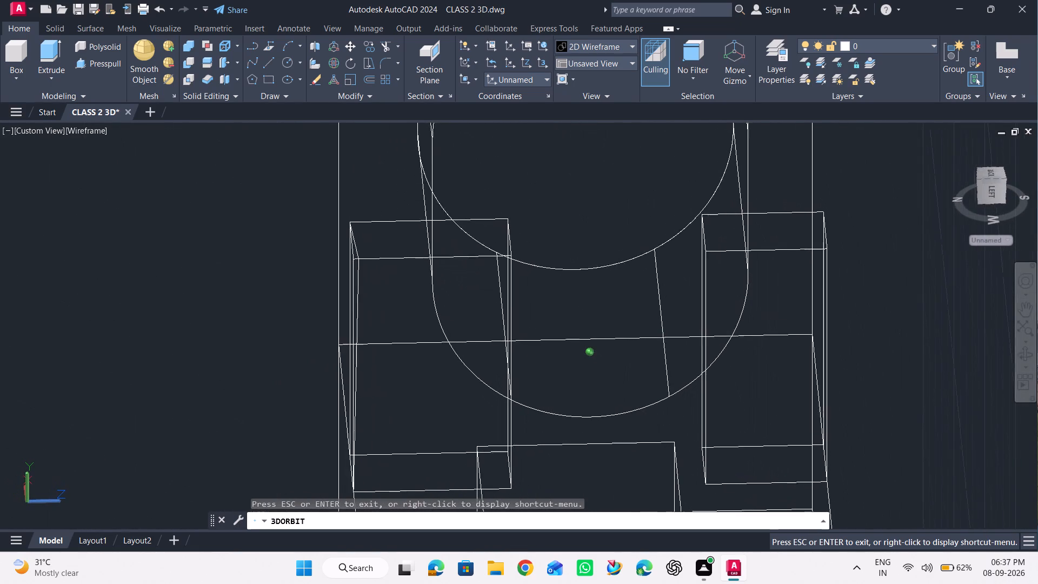
left_click_drag(871, 344, 871, 335)
key("Escape")
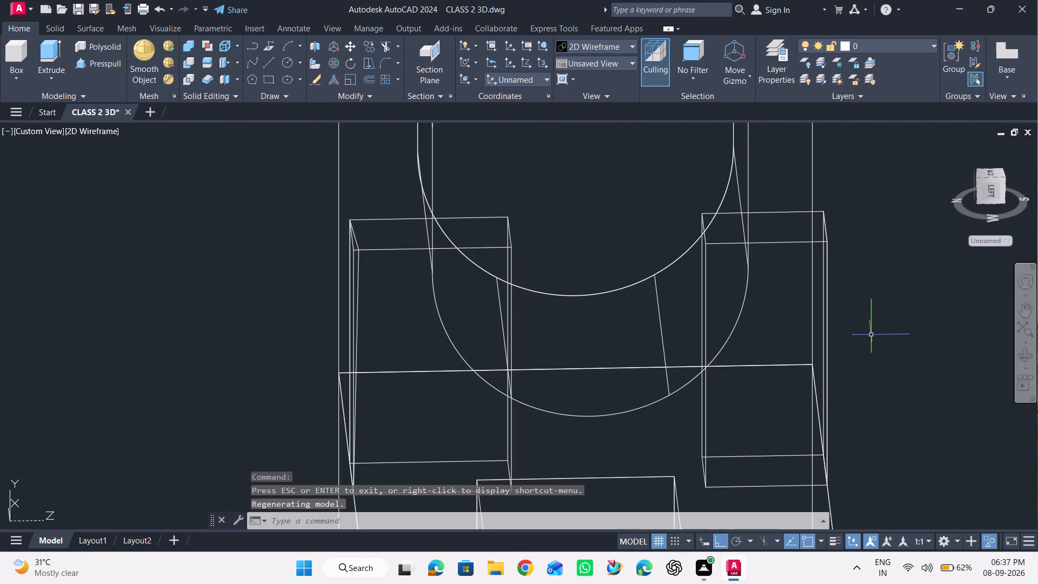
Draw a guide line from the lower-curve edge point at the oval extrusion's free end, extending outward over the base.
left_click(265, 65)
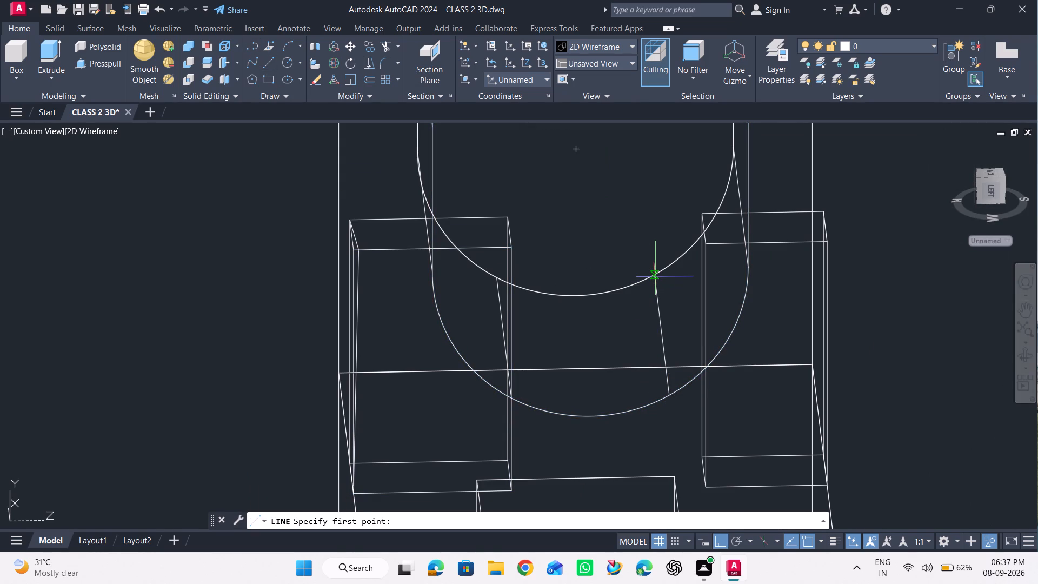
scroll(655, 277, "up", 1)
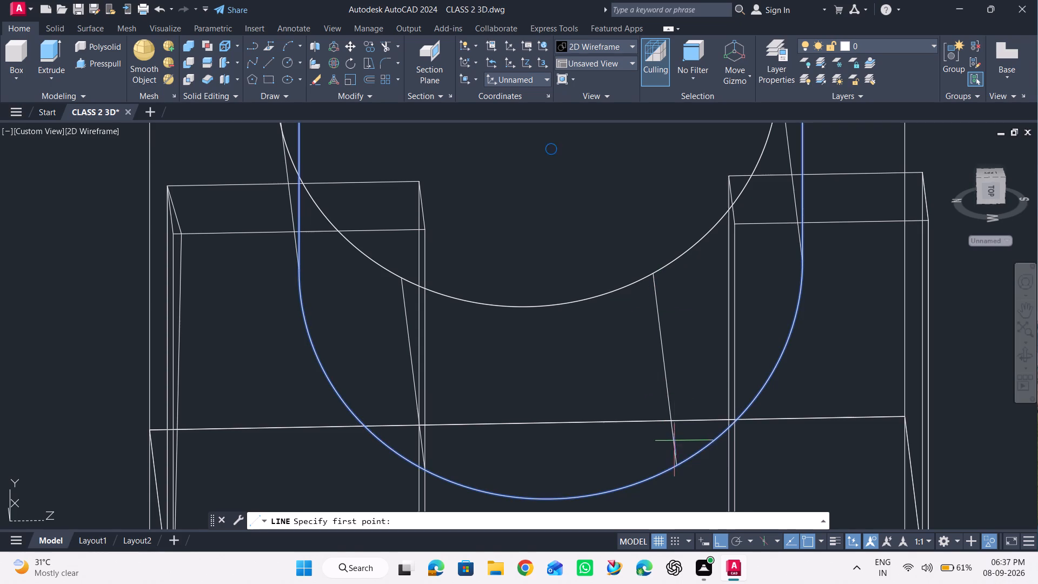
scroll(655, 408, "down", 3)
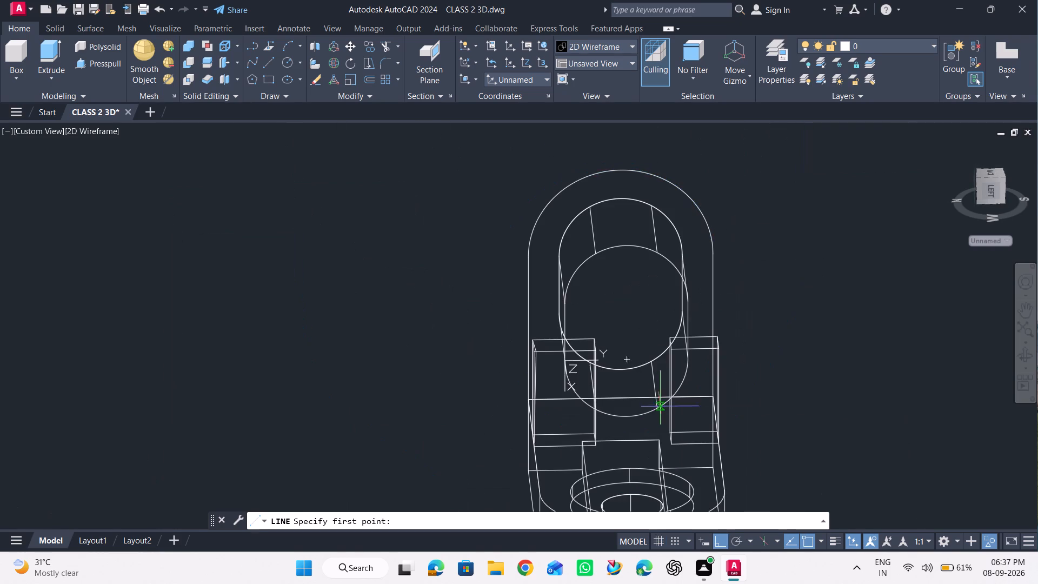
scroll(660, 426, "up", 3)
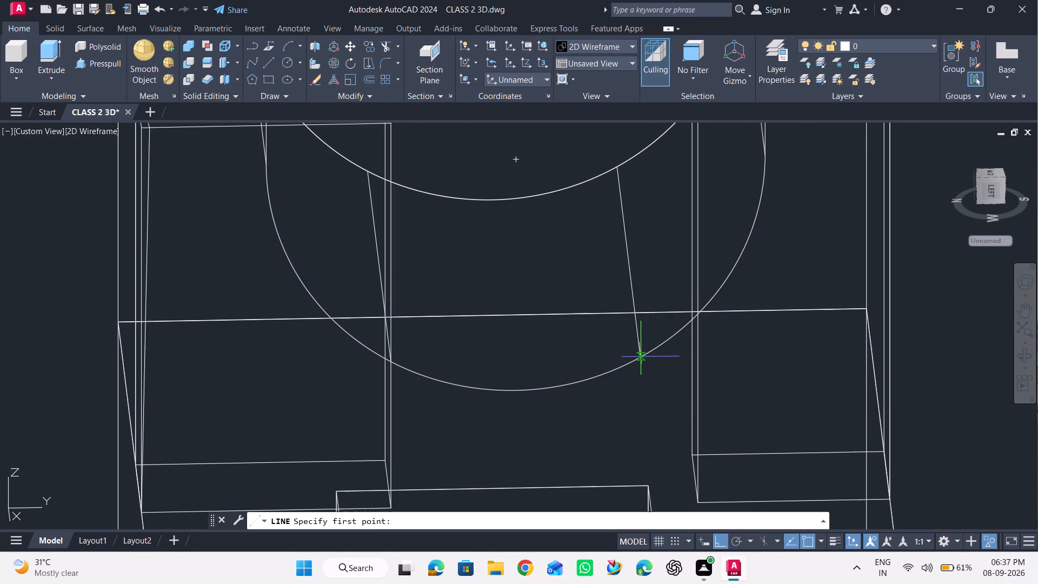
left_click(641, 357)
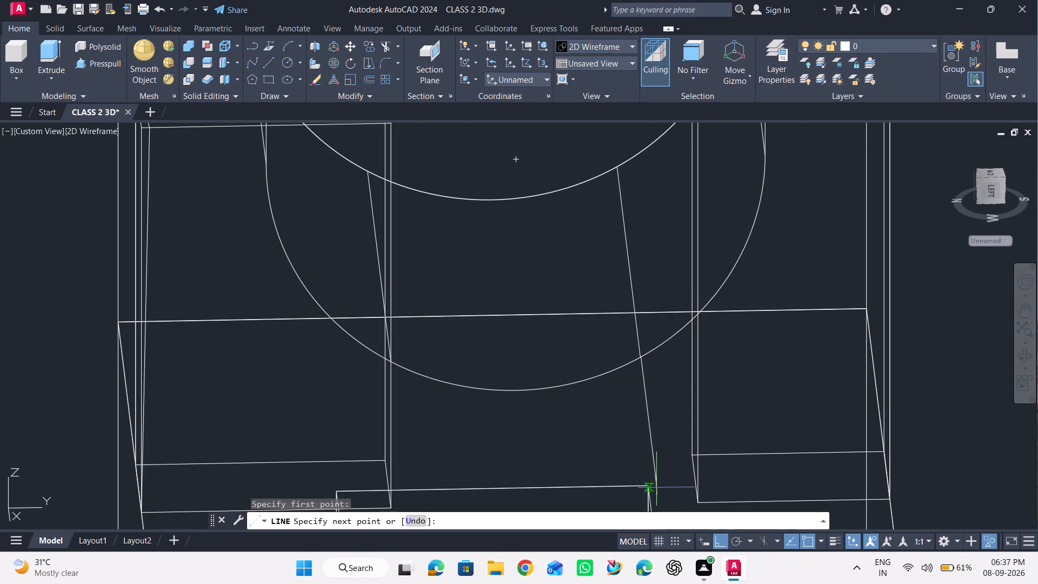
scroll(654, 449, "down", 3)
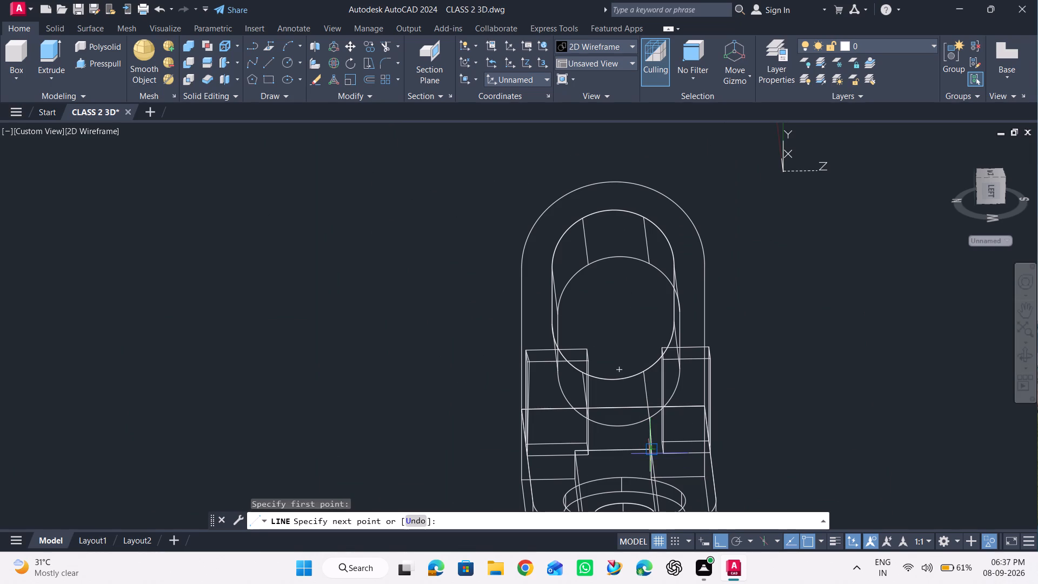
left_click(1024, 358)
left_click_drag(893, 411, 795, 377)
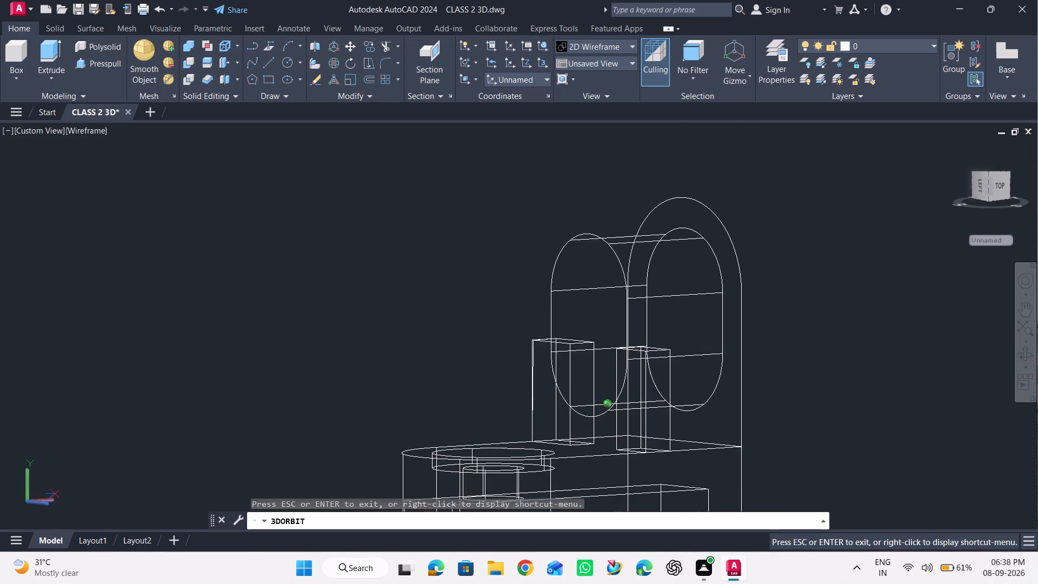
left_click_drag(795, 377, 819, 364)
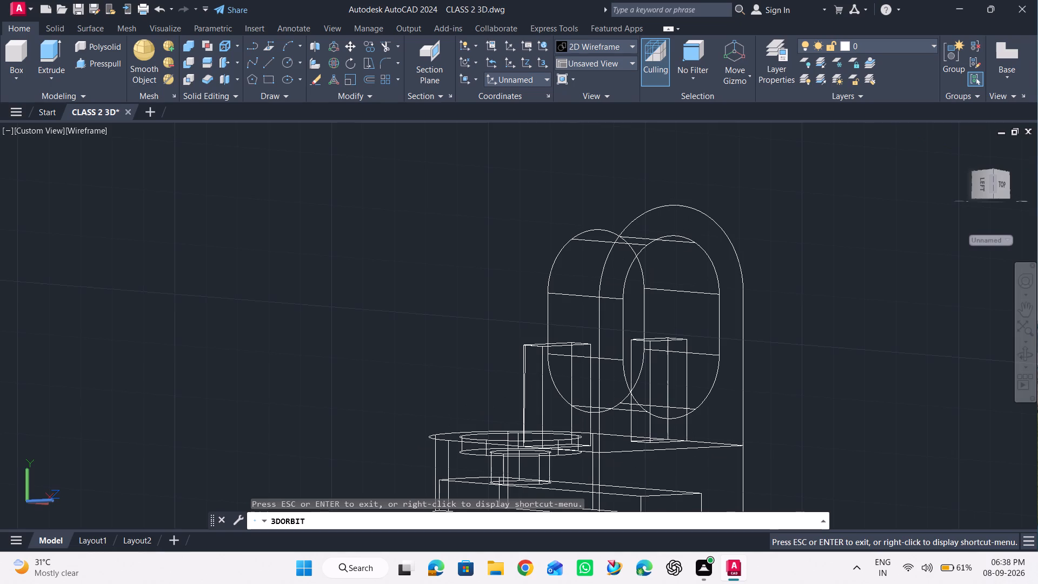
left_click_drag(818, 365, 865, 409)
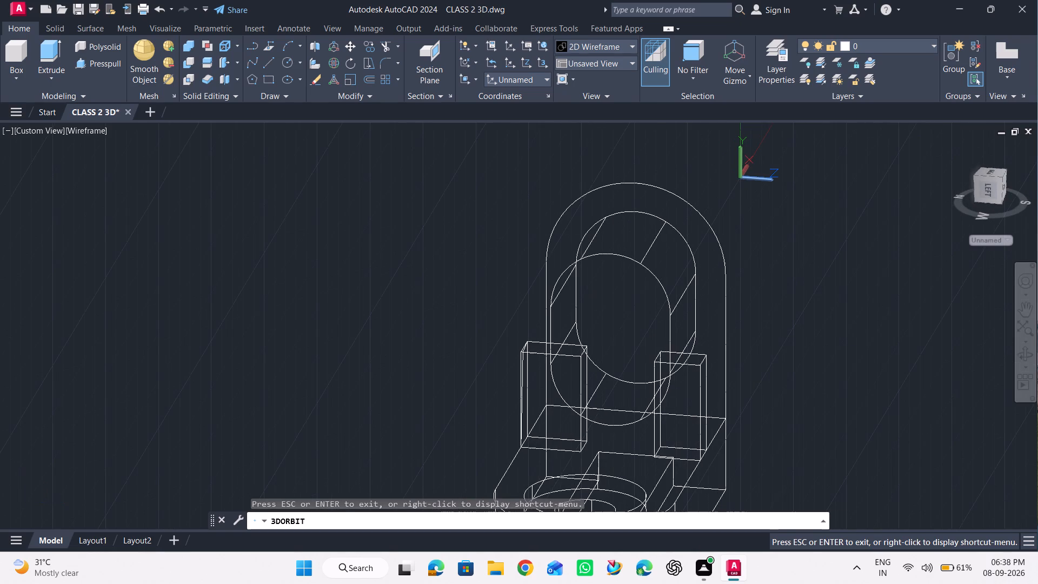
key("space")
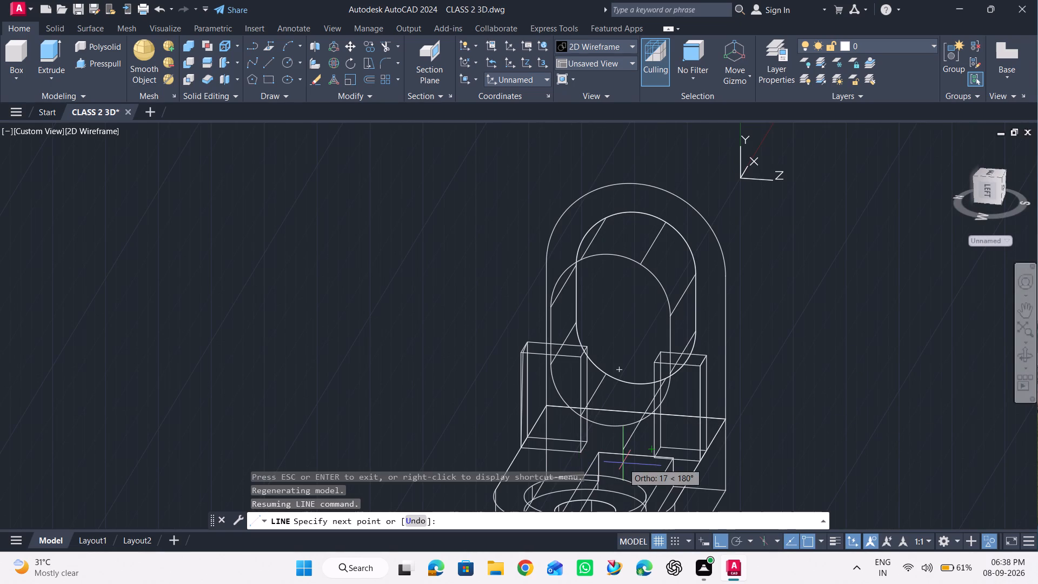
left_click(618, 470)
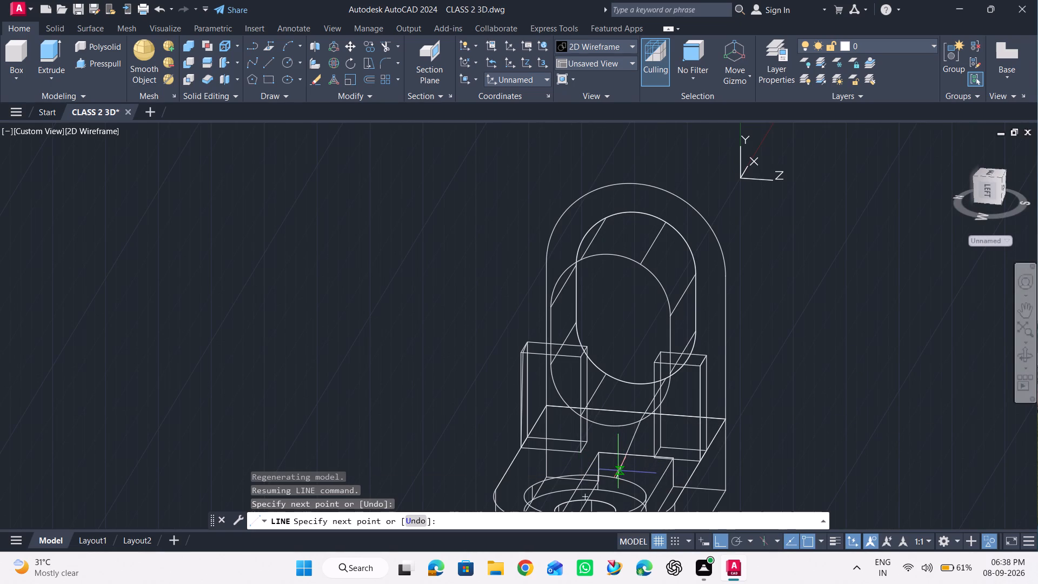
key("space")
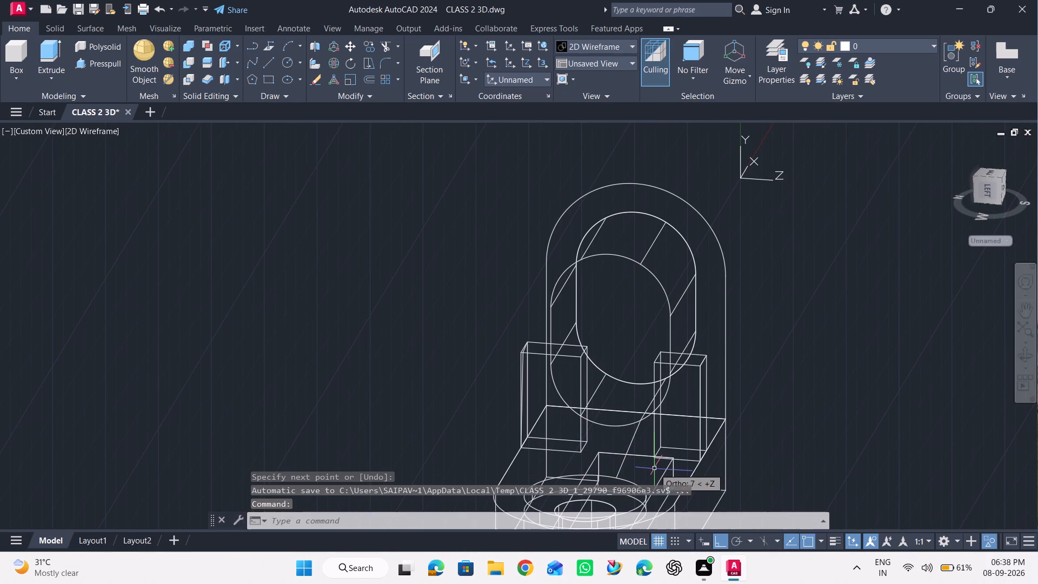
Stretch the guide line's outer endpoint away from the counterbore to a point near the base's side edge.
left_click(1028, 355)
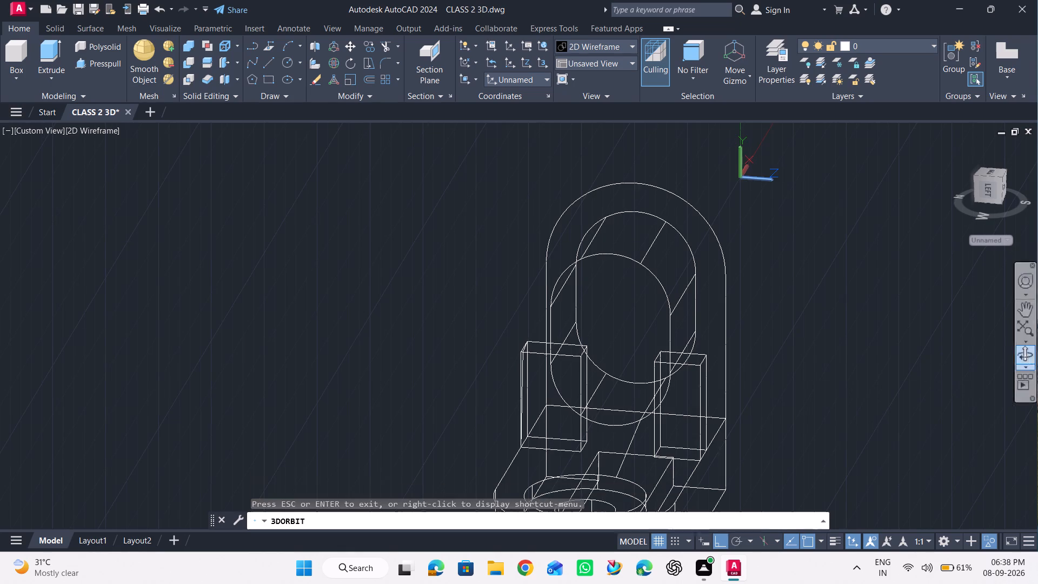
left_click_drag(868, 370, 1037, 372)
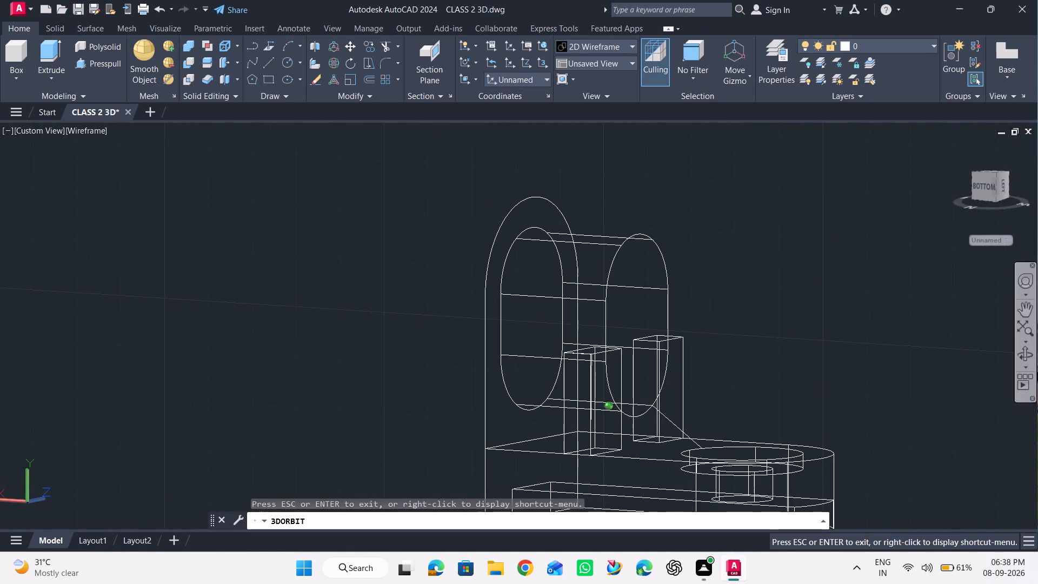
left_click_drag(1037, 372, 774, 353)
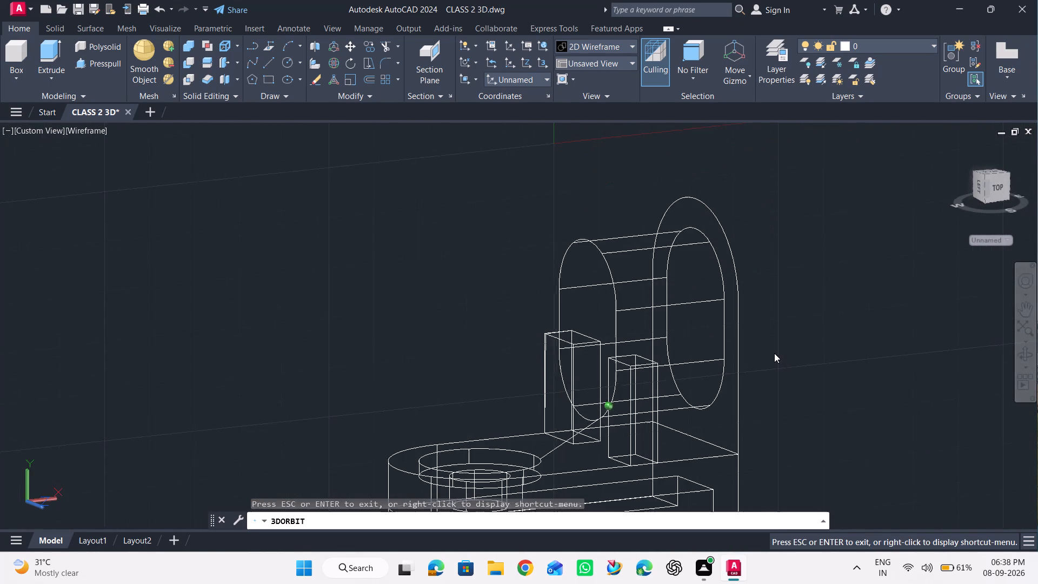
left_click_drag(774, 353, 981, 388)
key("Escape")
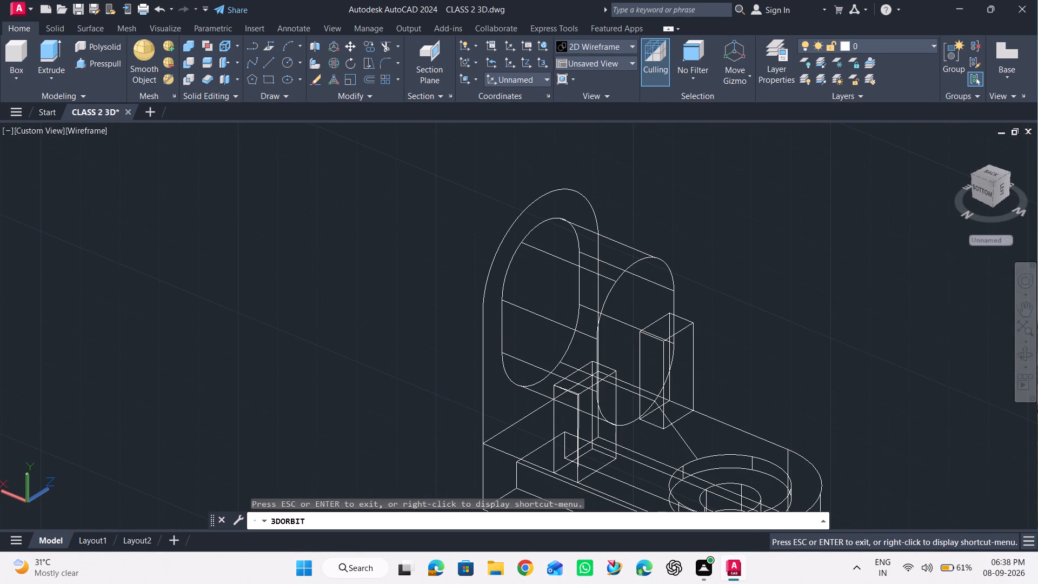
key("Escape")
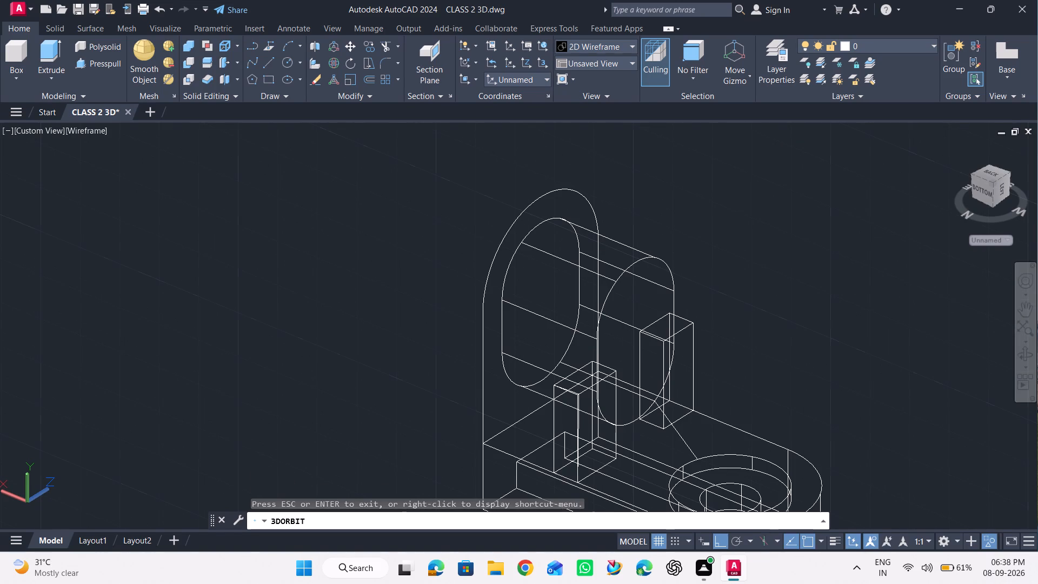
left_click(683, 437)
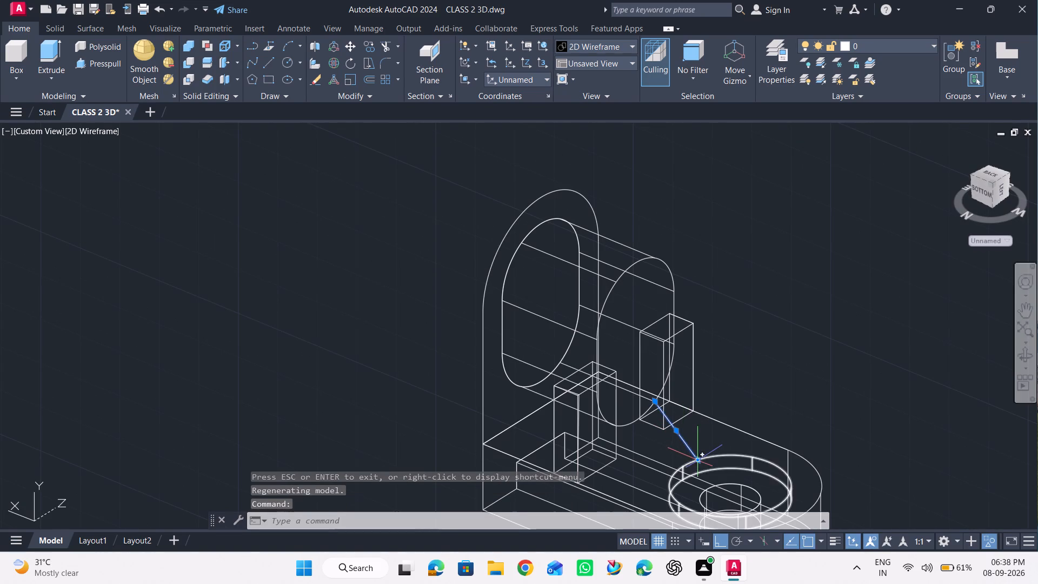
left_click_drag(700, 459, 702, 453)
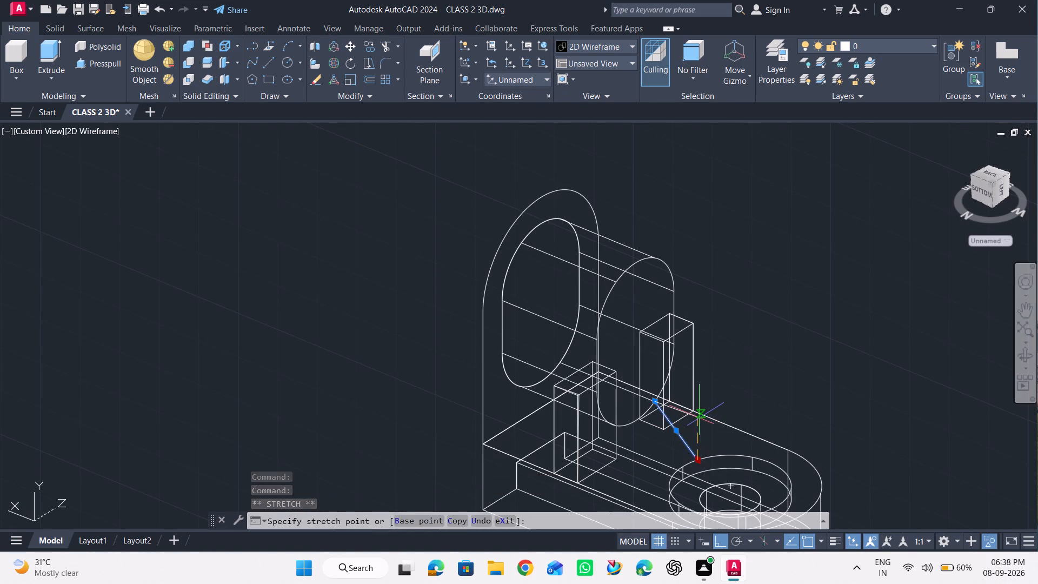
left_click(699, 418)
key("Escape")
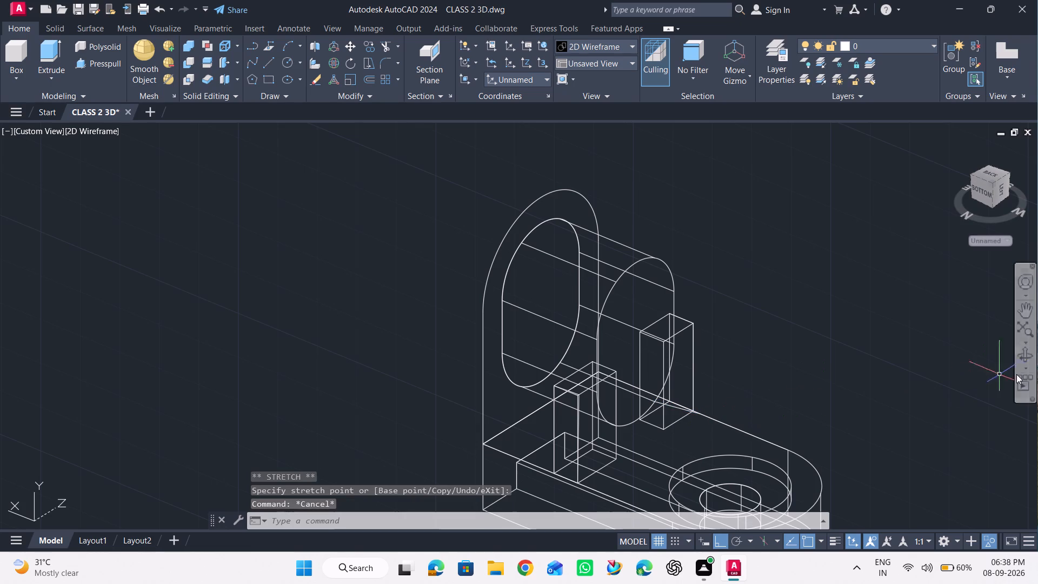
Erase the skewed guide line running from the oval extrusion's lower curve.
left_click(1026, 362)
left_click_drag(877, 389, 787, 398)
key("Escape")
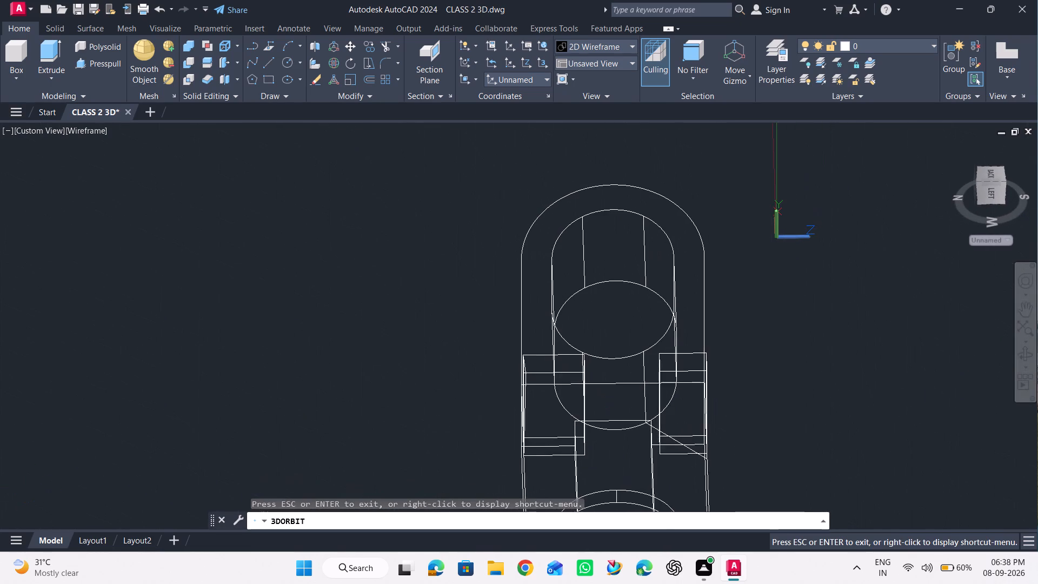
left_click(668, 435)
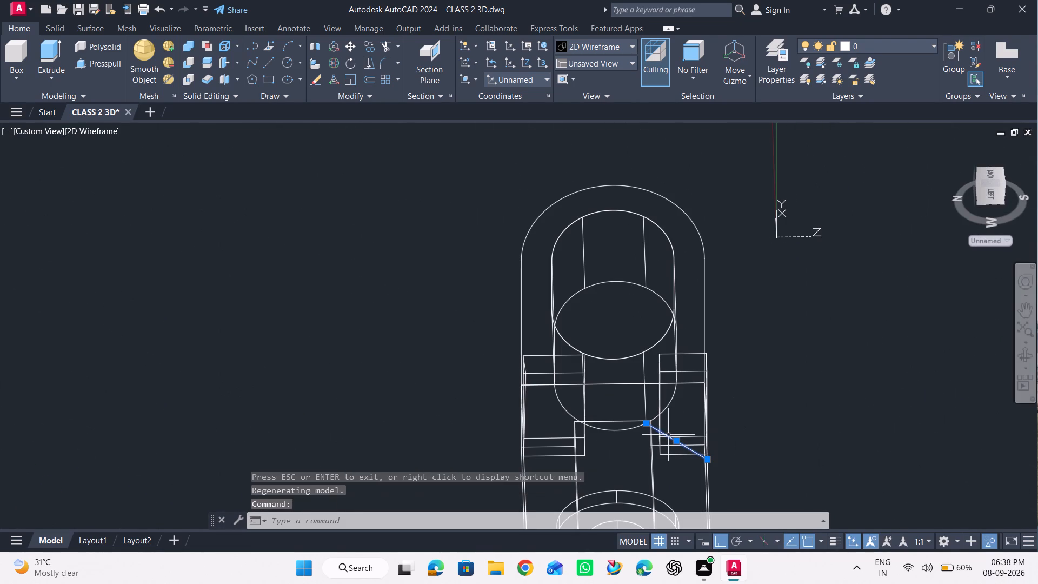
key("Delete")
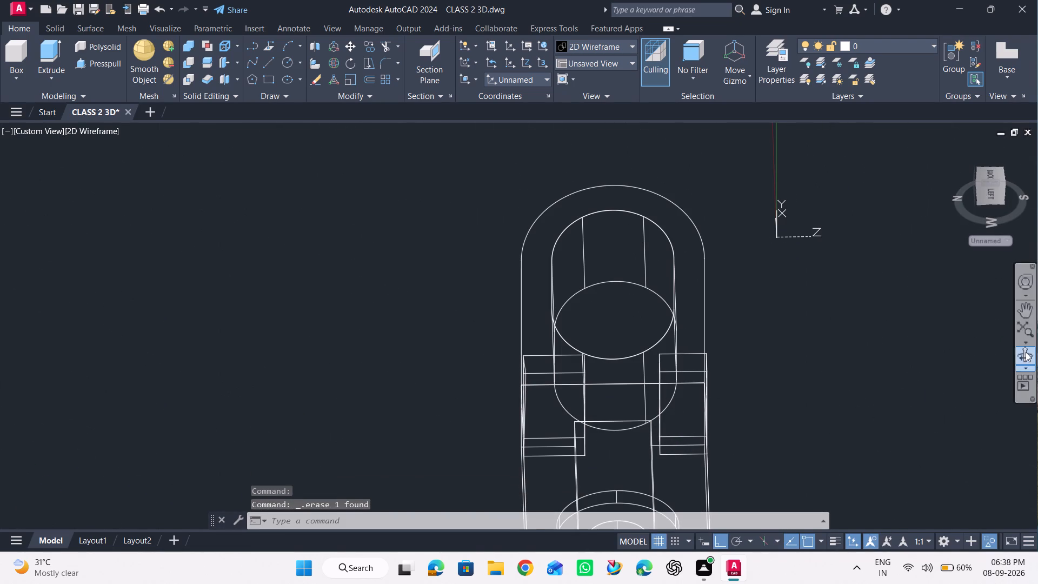
Draw a straight guide line about 15 units long from the oval extrusion's lower-curve edge point, continuing its edge line outward over the base.
left_click(1026, 352)
left_click_drag(864, 390, 732, 335)
key("Escape")
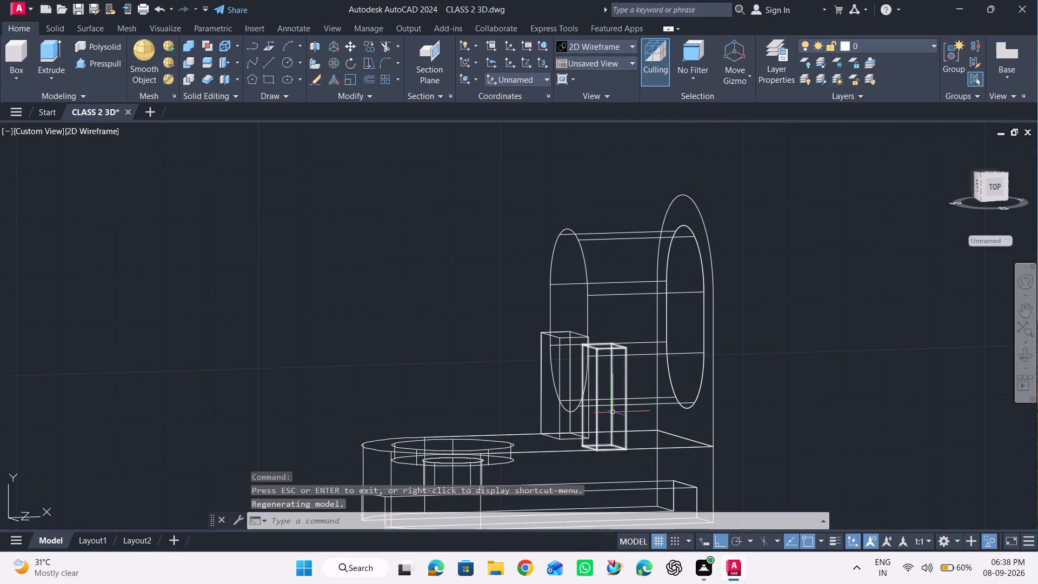
scroll(607, 412, "up", 2)
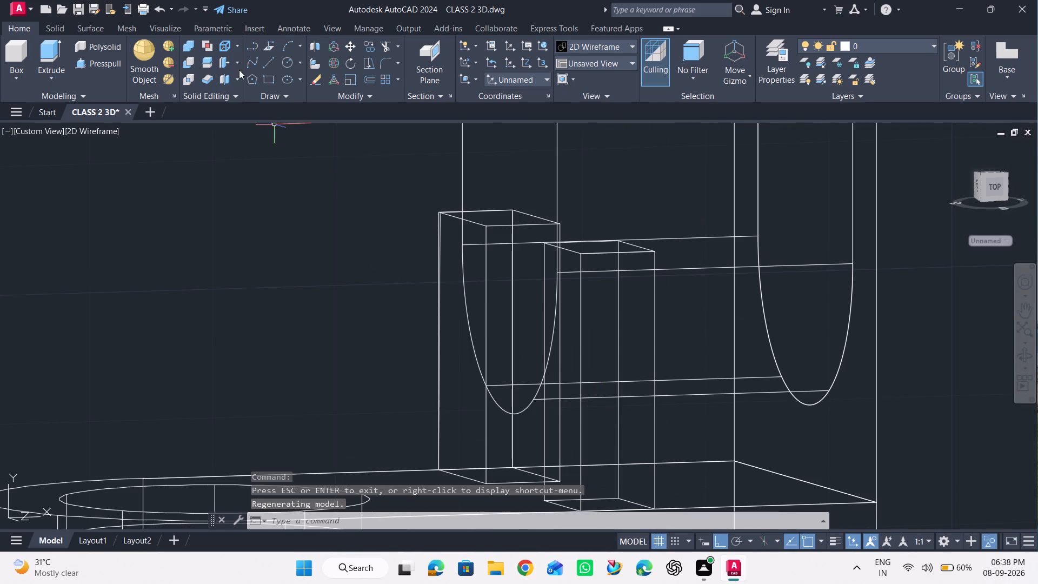
left_click(272, 63)
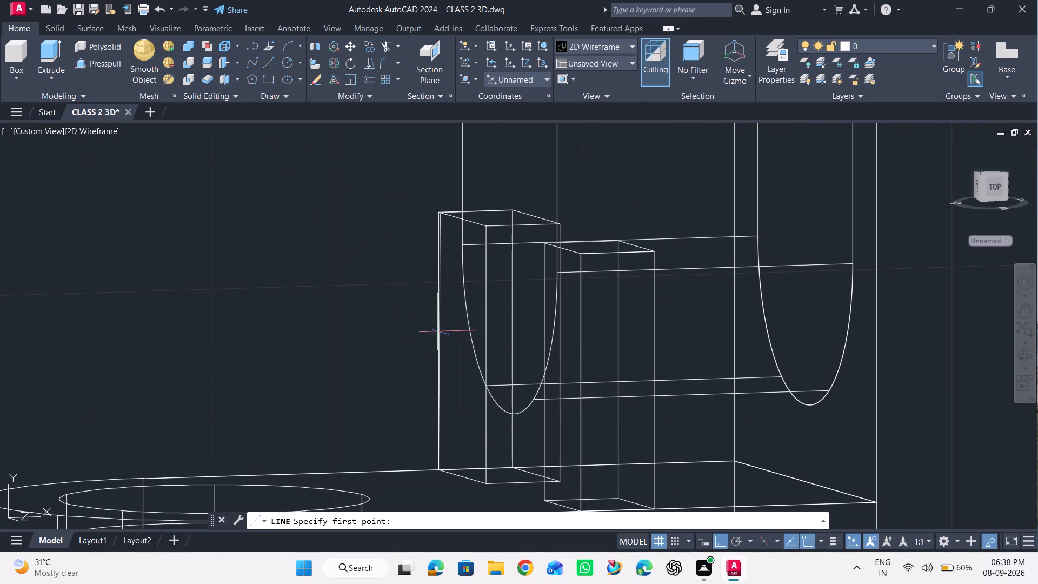
left_click(534, 400)
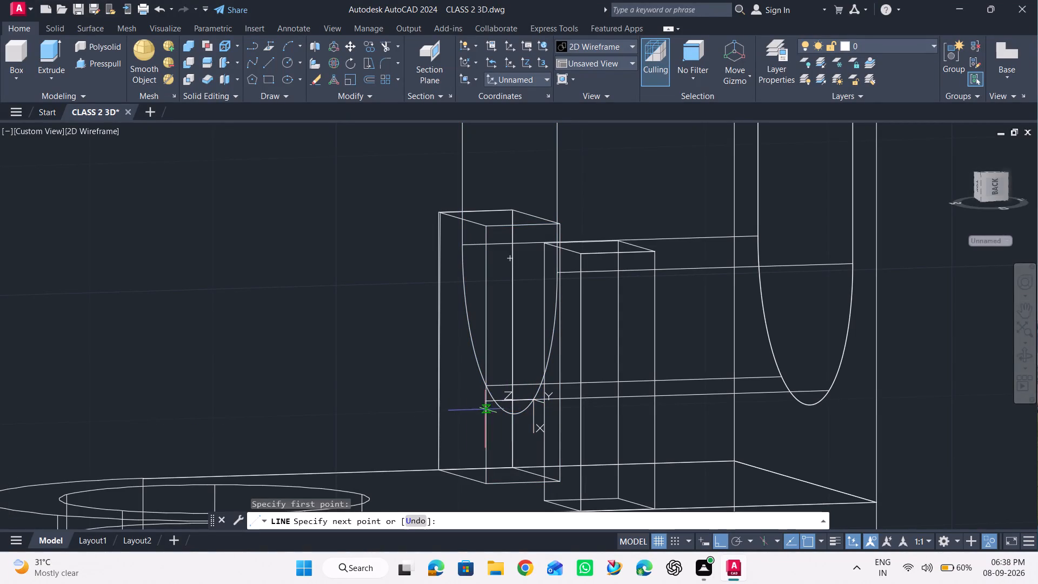
left_click(344, 388)
key("Escape")
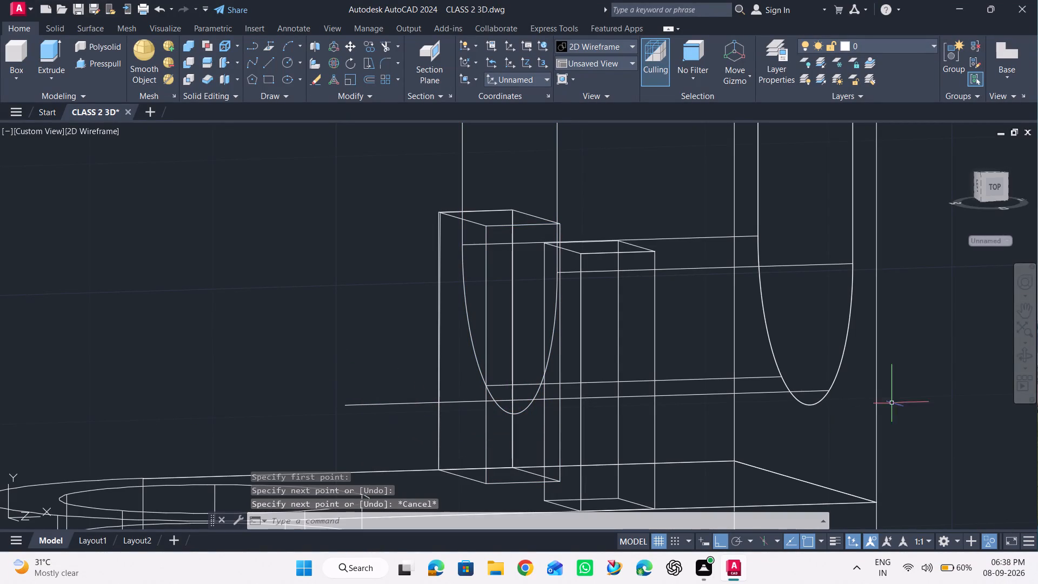
Examine the new guide line against the side boxes and the base from the front.
left_click(1033, 360)
left_click_drag(933, 359, 1030, 387)
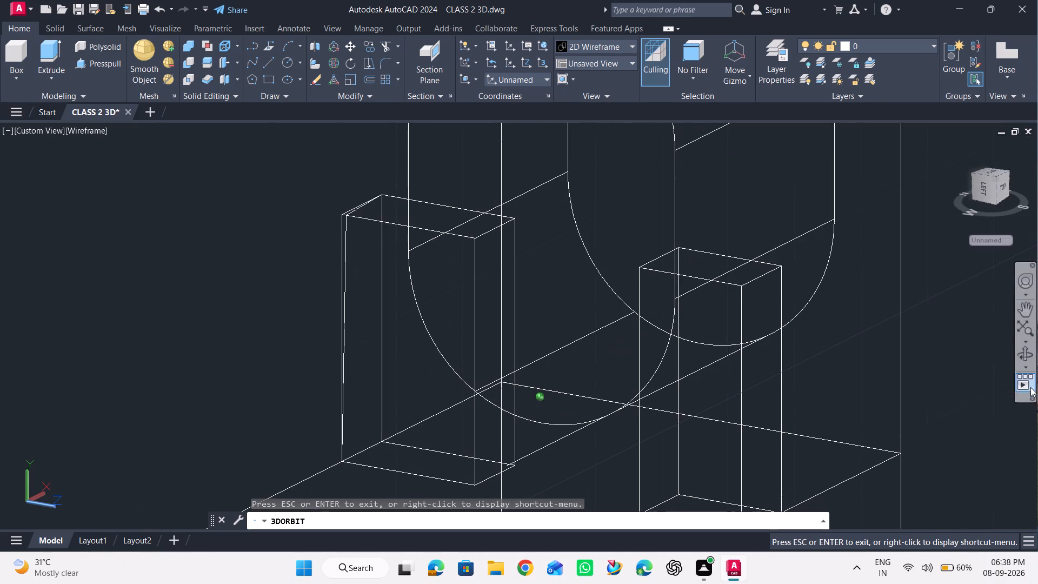
left_click_drag(1030, 387, 1037, 401)
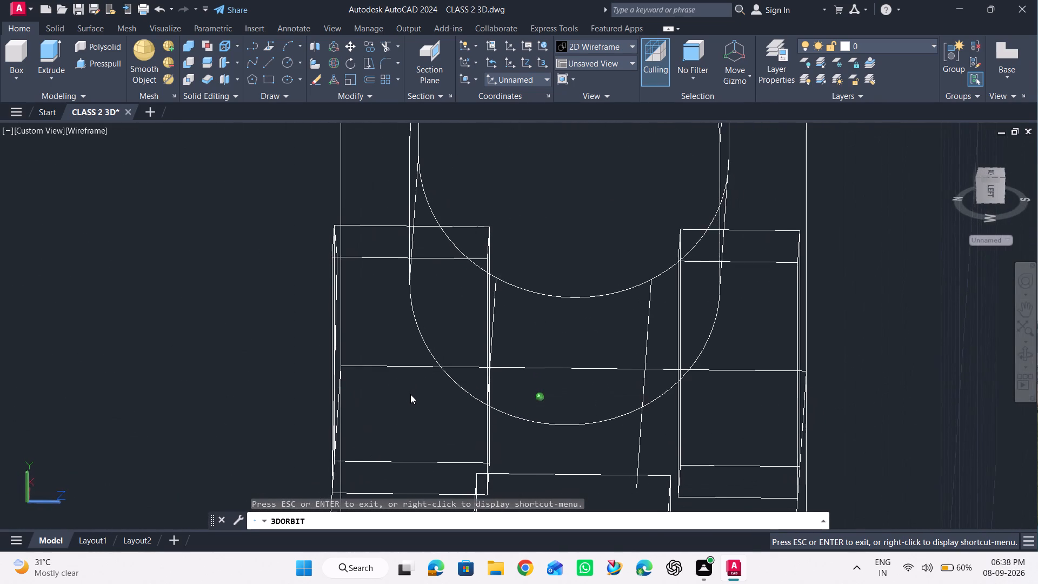
key("Escape")
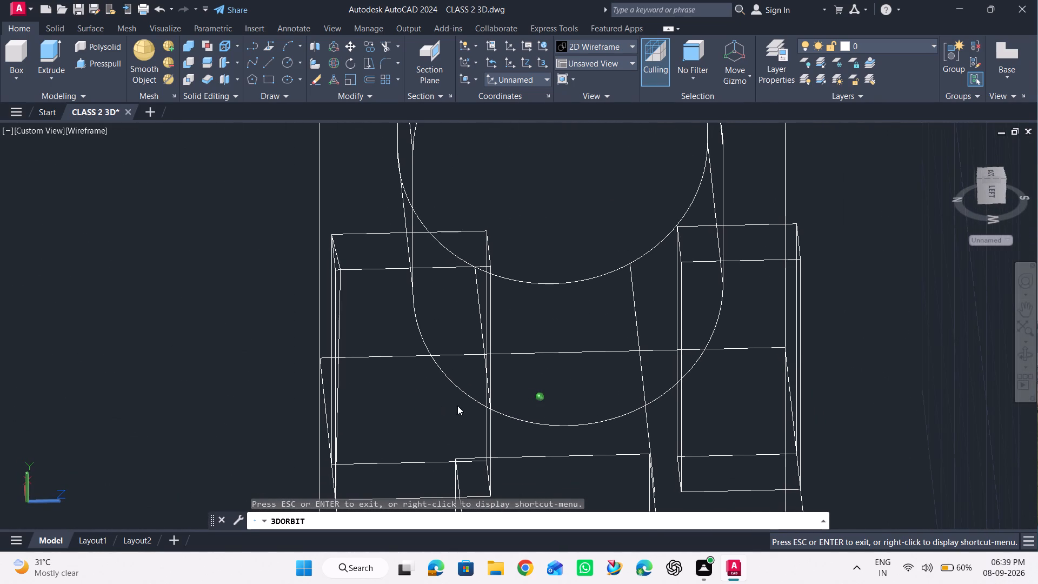
key("Escape")
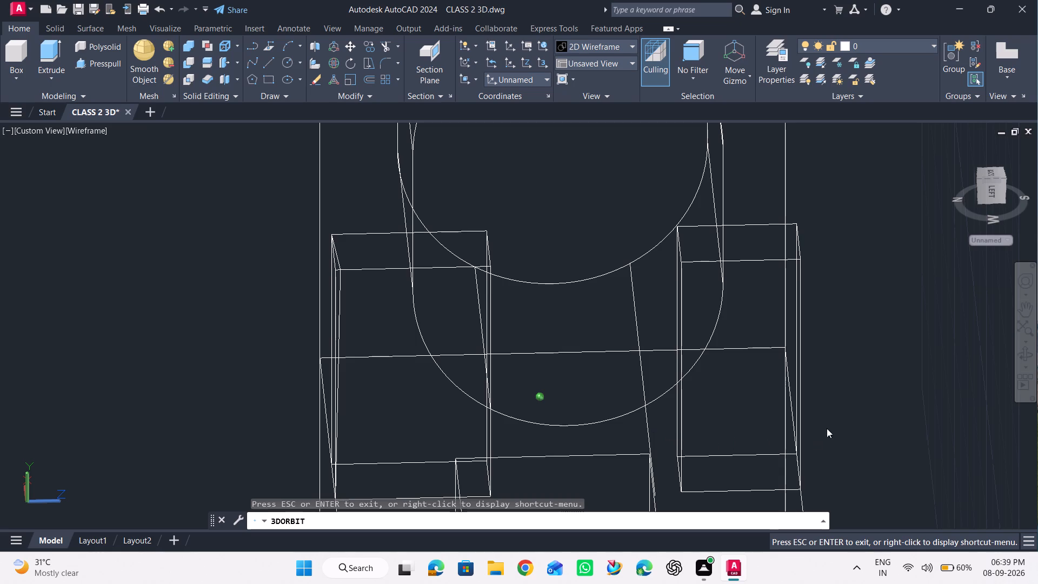
key("Escape")
key("Escape")
key("Escape")
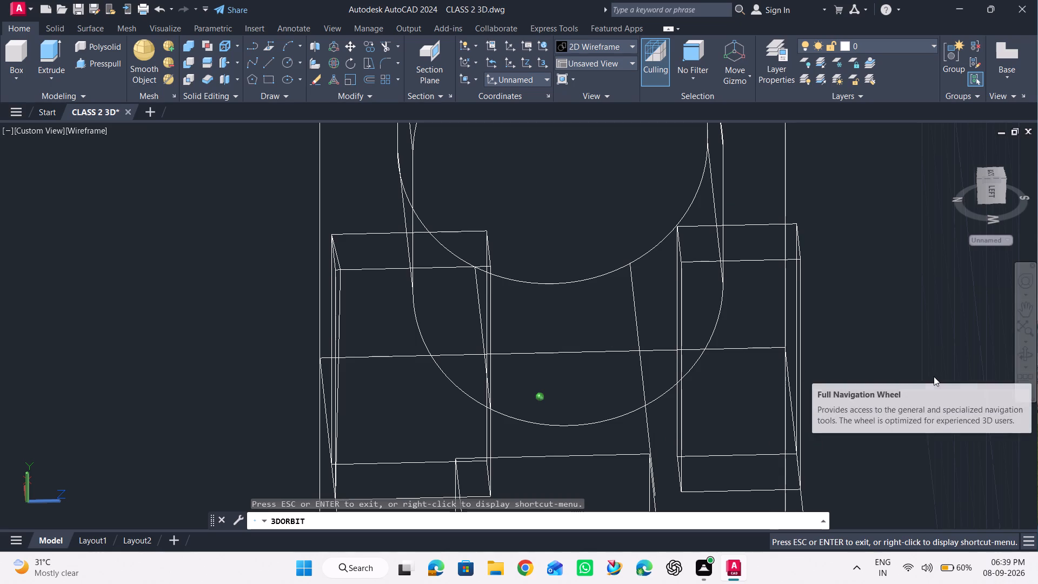
key("Escape")
left_click(1023, 333)
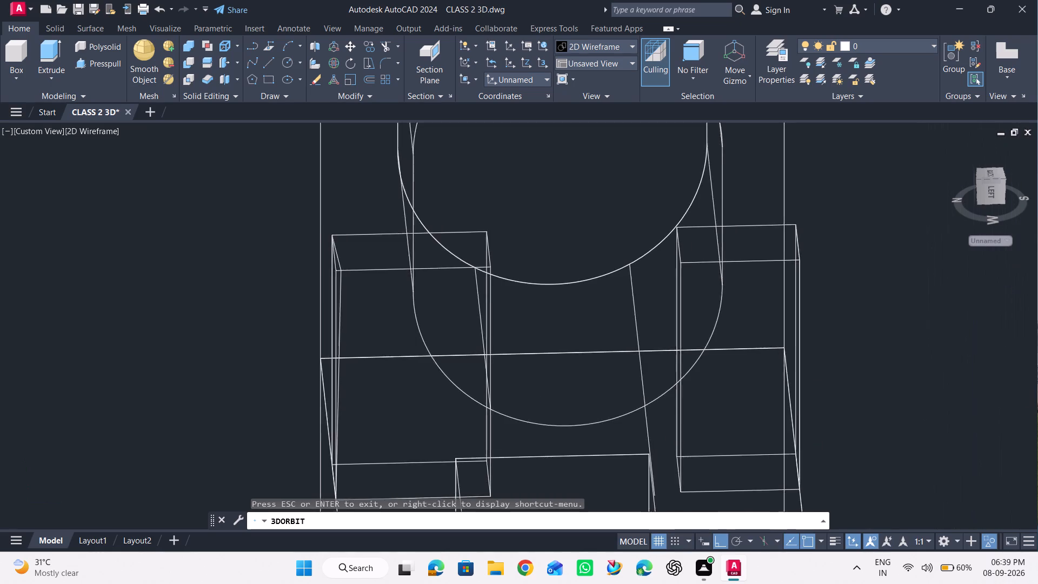
scroll(543, 379, "up", 3)
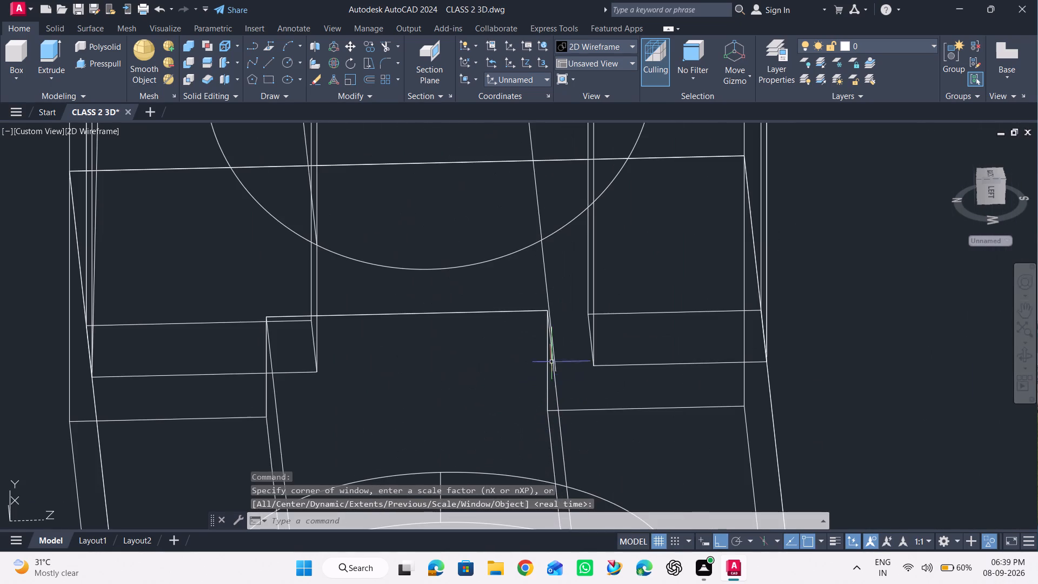
Stretch the inner face of the side box beside the guide line inward about 2 units to the line at the oval's lower curve.
scroll(558, 341, "up", 3)
scroll(554, 342, "down", 2)
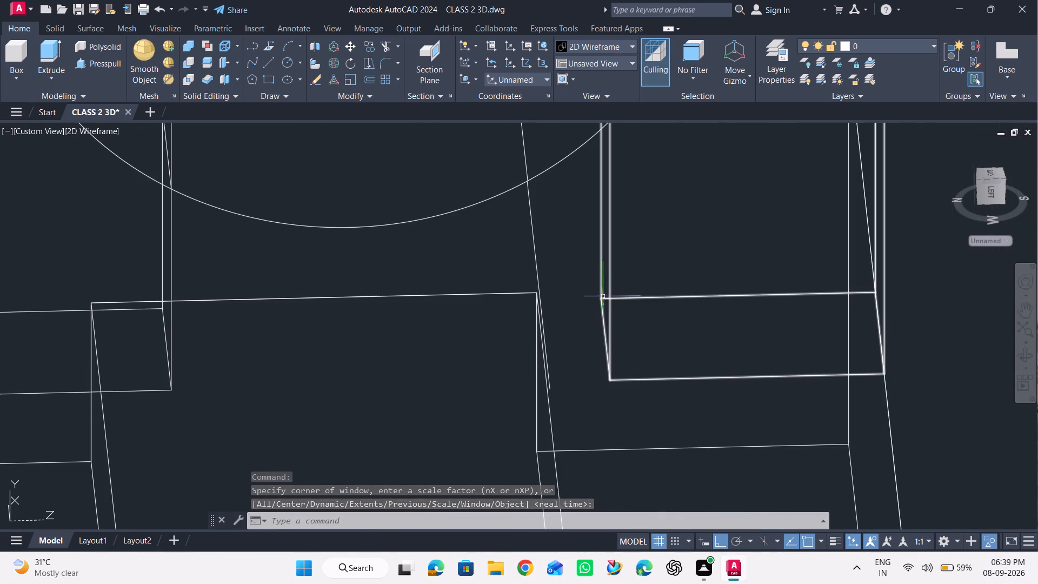
left_click(607, 296)
left_click(609, 308)
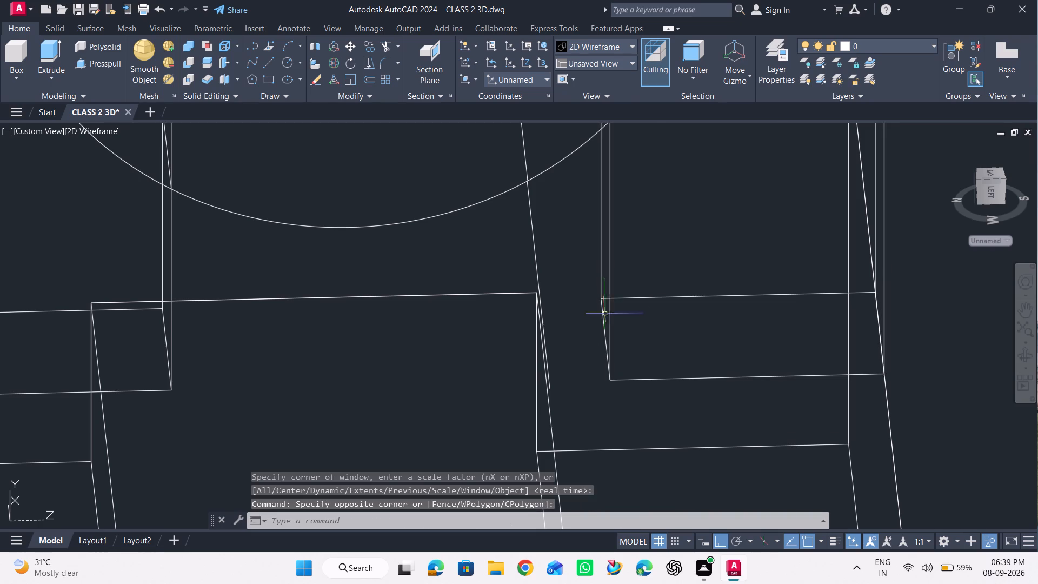
scroll(594, 342, "down", 2)
left_click(602, 317)
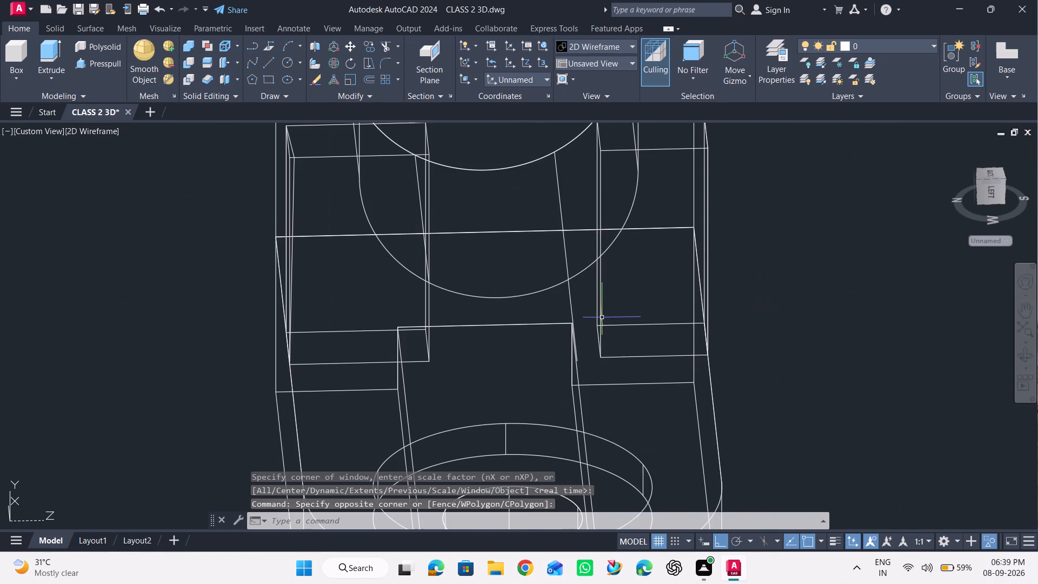
left_click(599, 244)
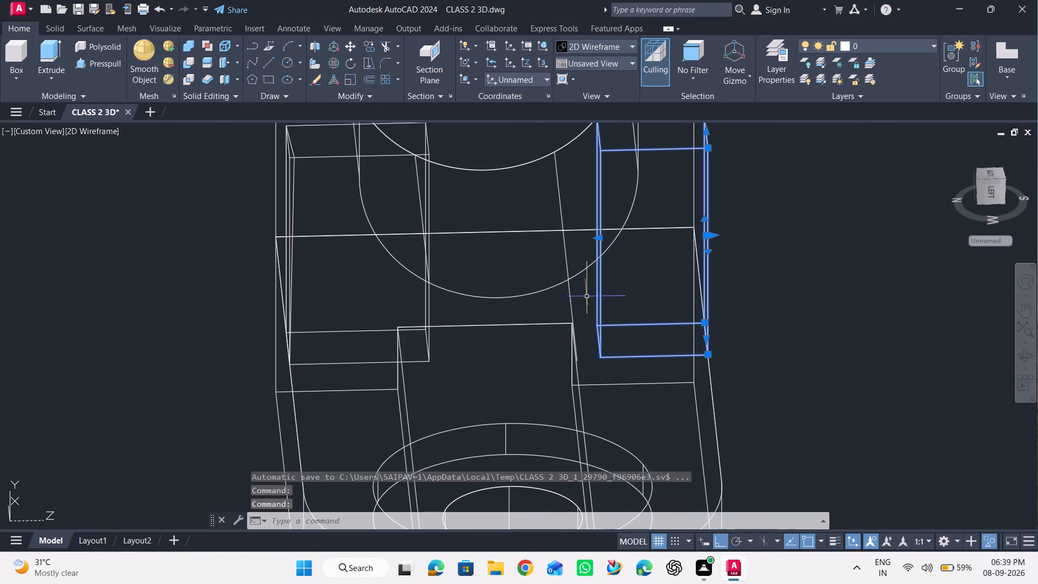
left_click_drag(601, 241, 593, 248)
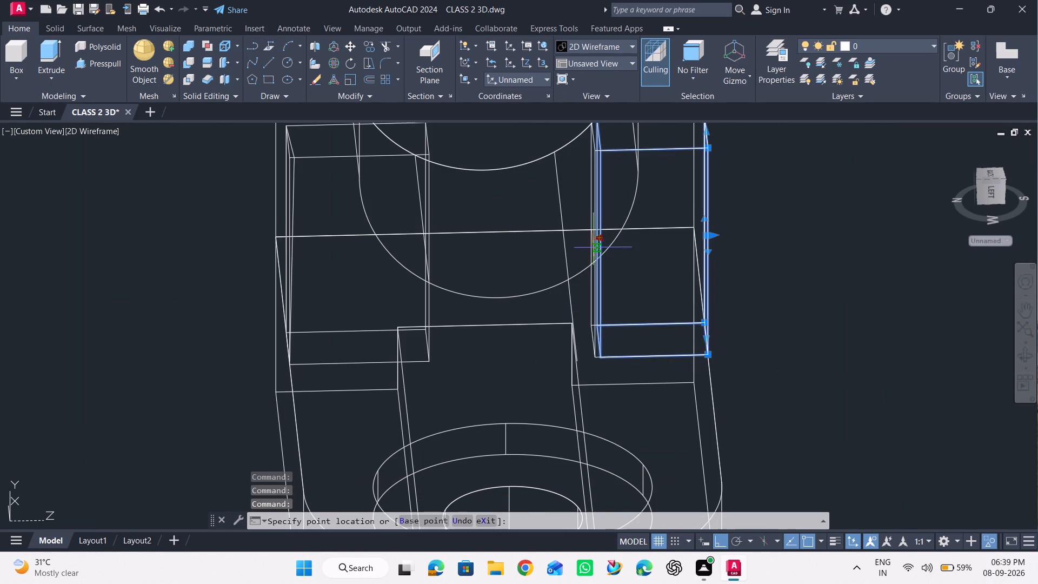
left_click_drag(593, 248, 585, 269)
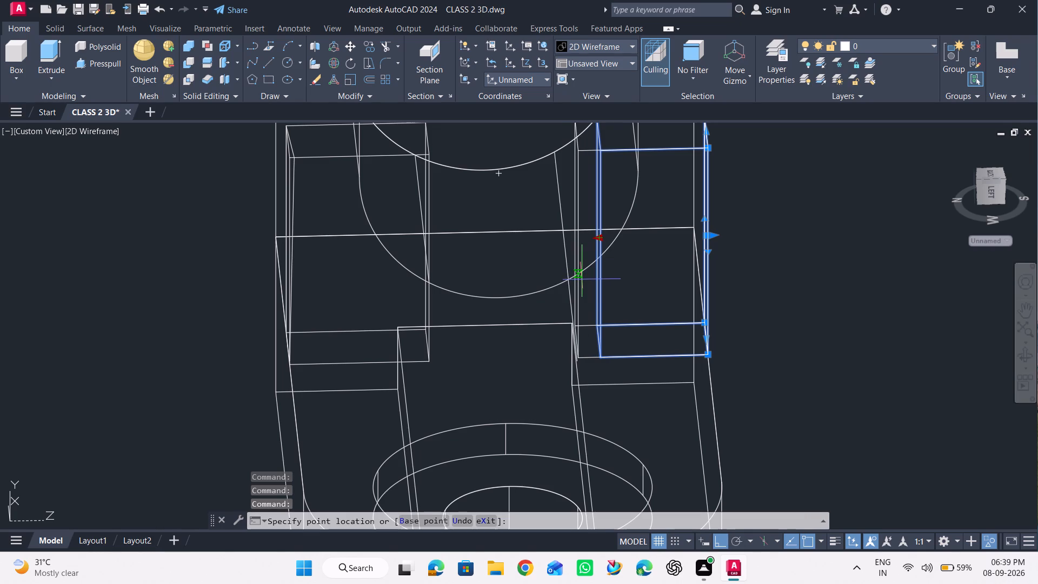
scroll(582, 280, "up", 3)
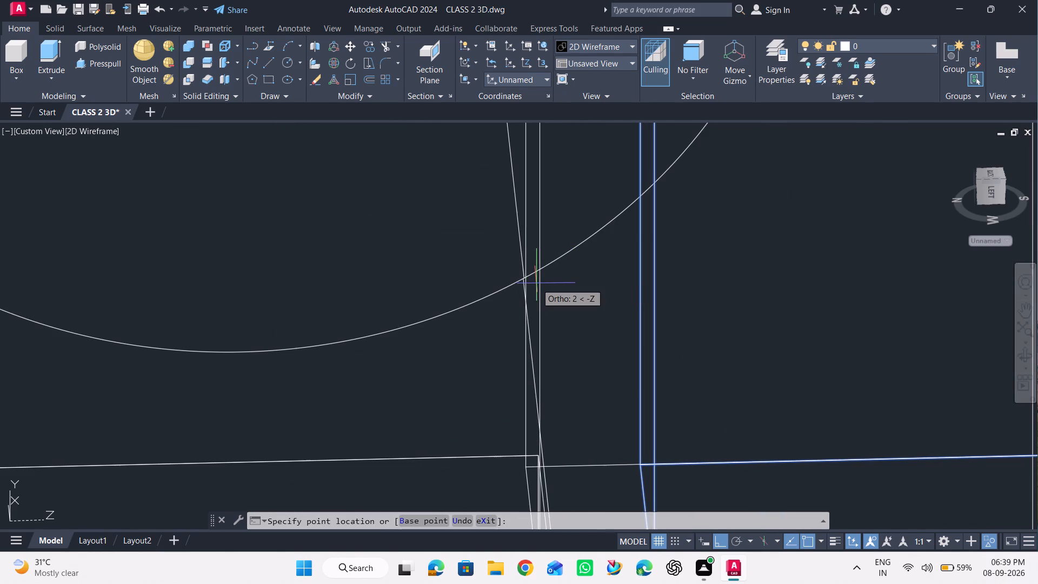
left_click(535, 282)
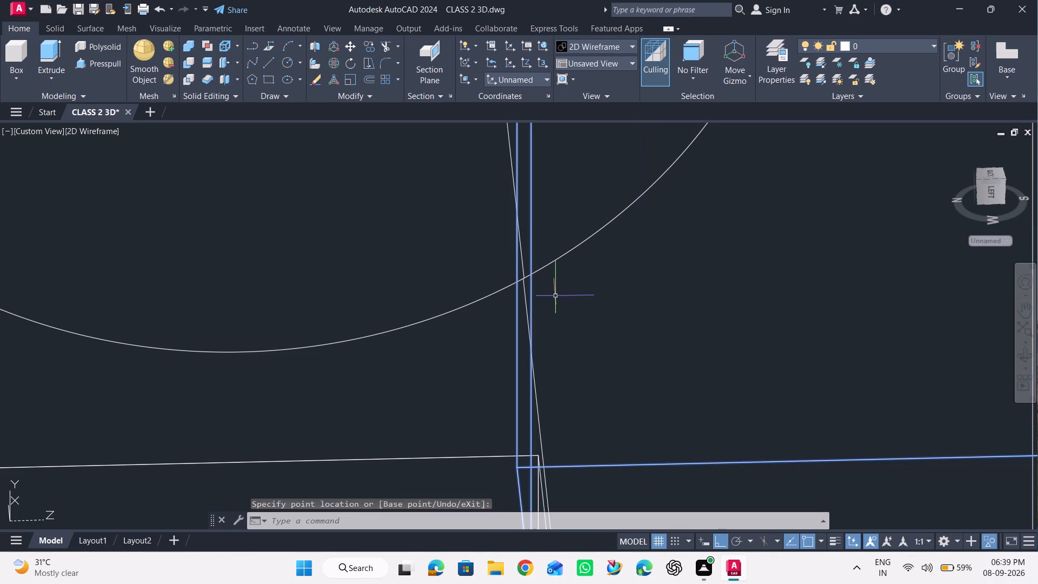
key("Escape")
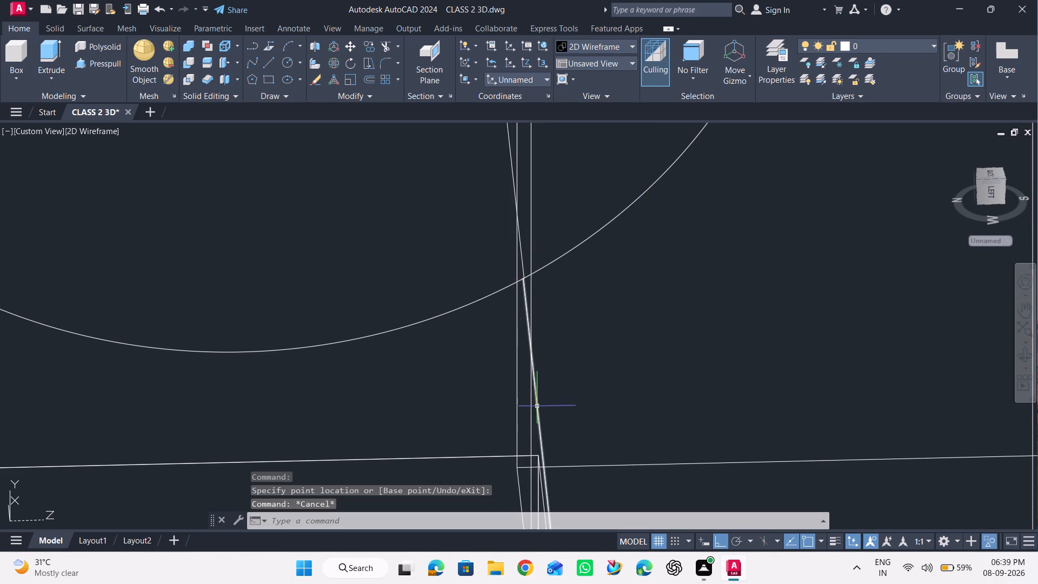
Erase the straight guide line extending from the oval extrusion's lower curve over the base.
scroll(799, 355, "down", 7)
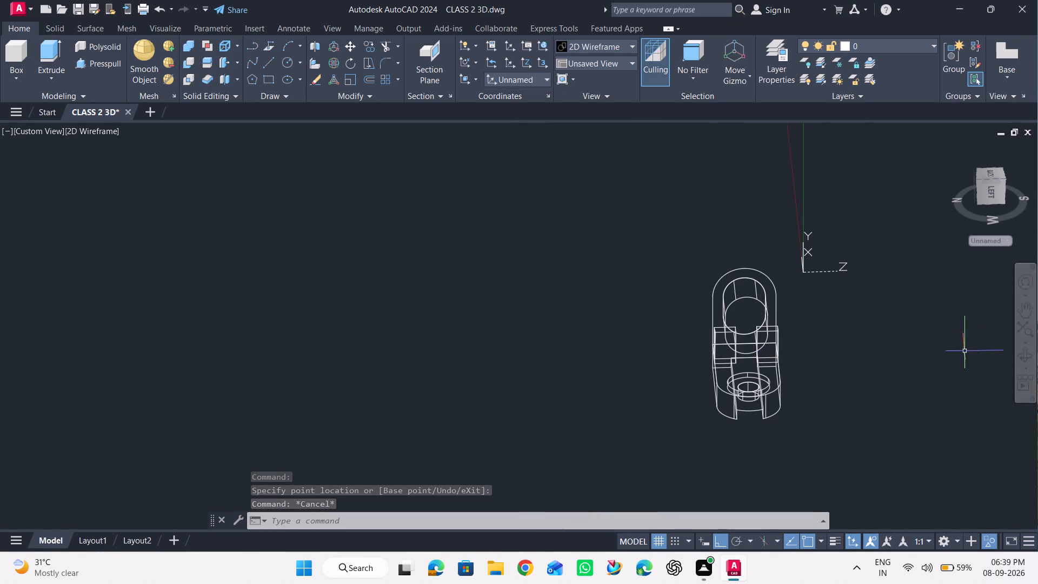
left_click(1024, 360)
left_click_drag(909, 351, 775, 322)
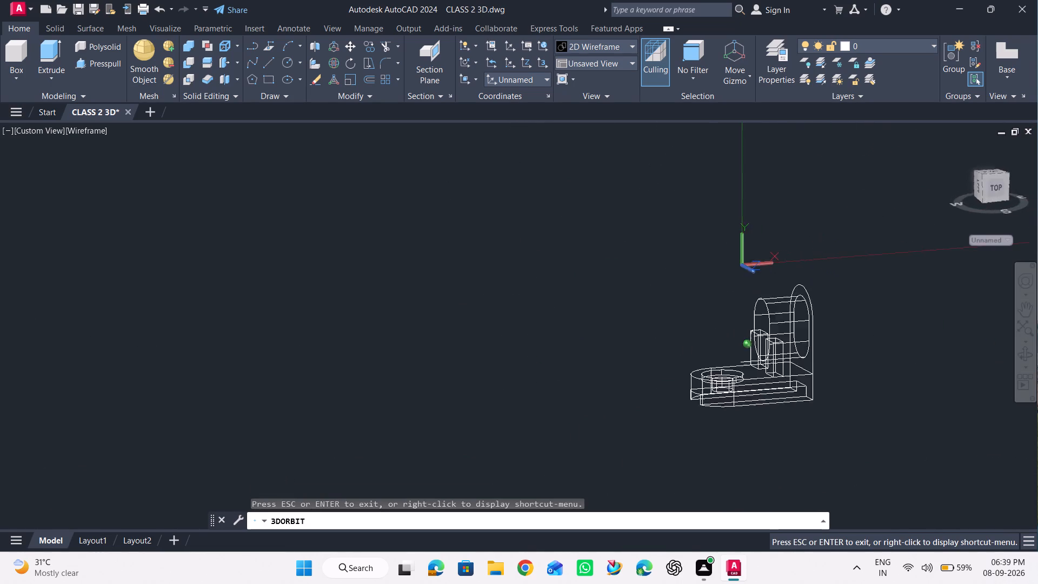
left_click_drag(775, 322, 924, 369)
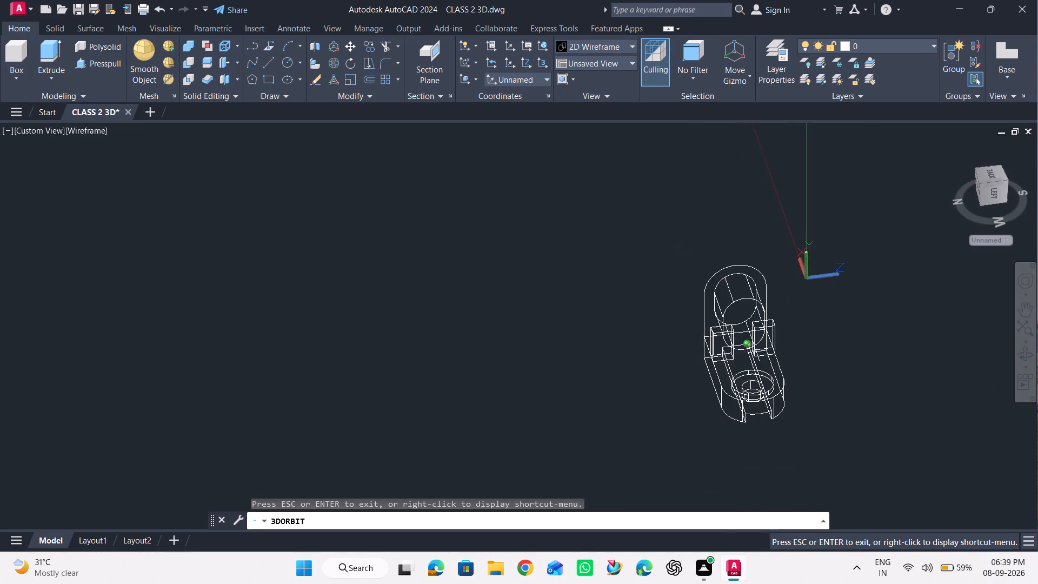
left_click_drag(924, 369, 994, 342)
scroll(753, 347, "up", 3)
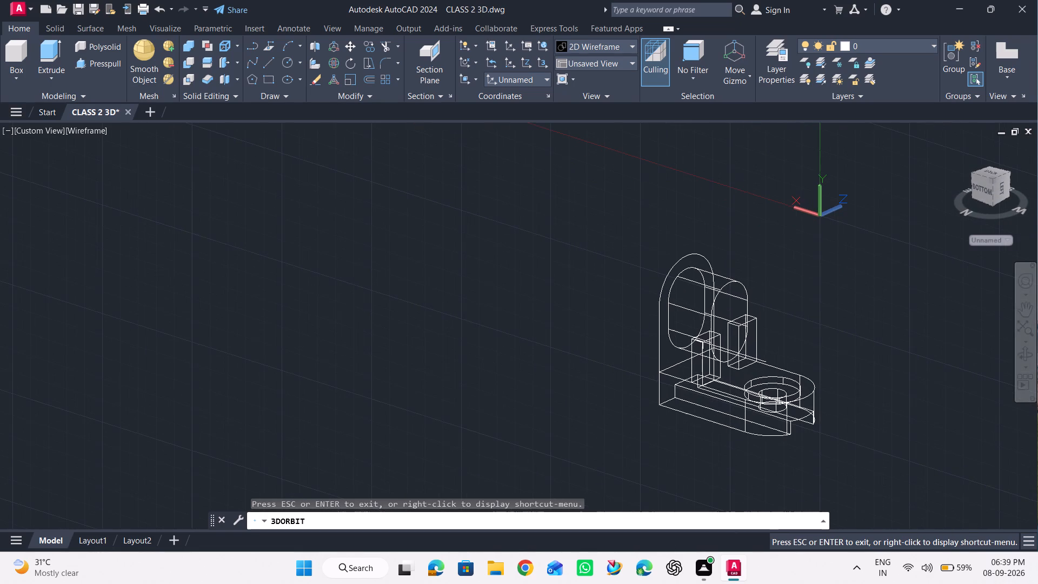
scroll(861, 356, "up", 3)
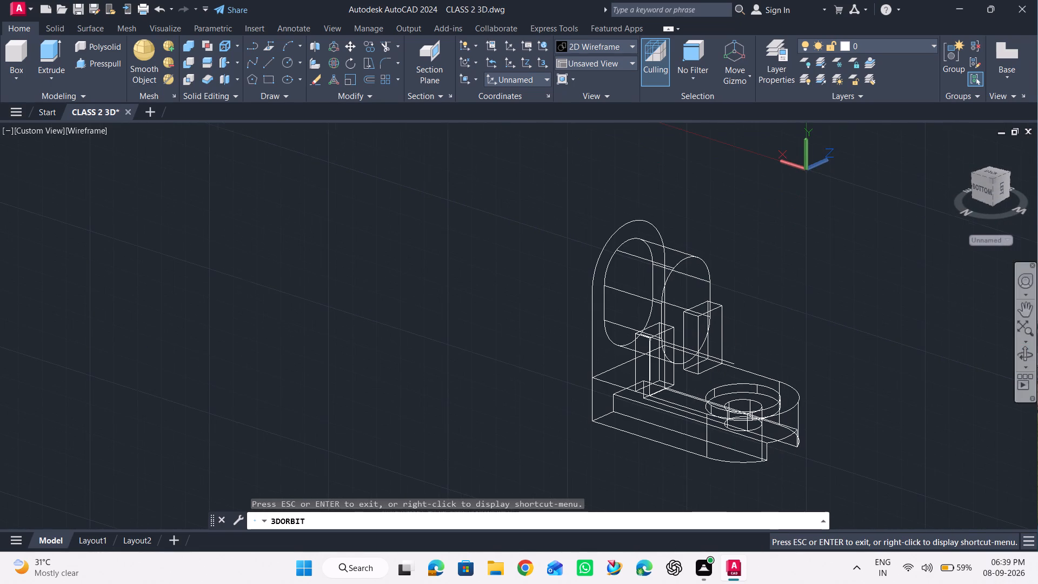
left_click_drag(929, 360, 845, 356)
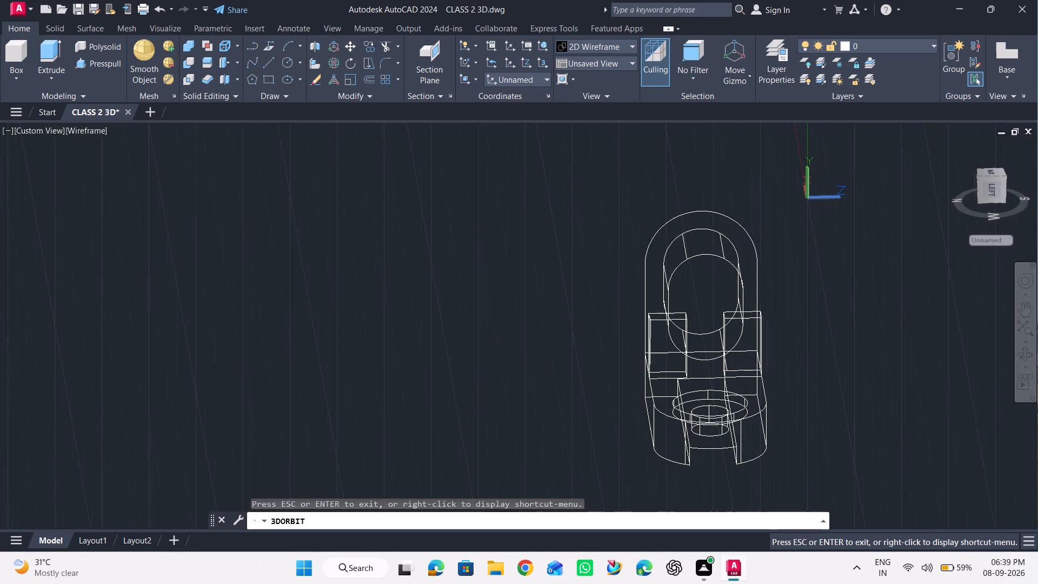
key("Escape")
scroll(724, 369, "up", 4)
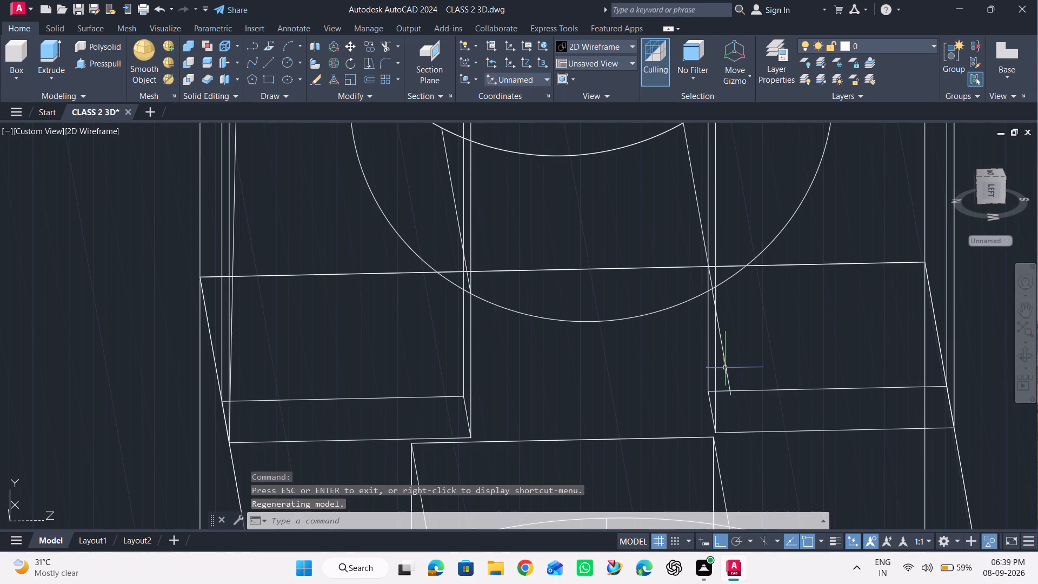
left_click(726, 368)
key("Delete")
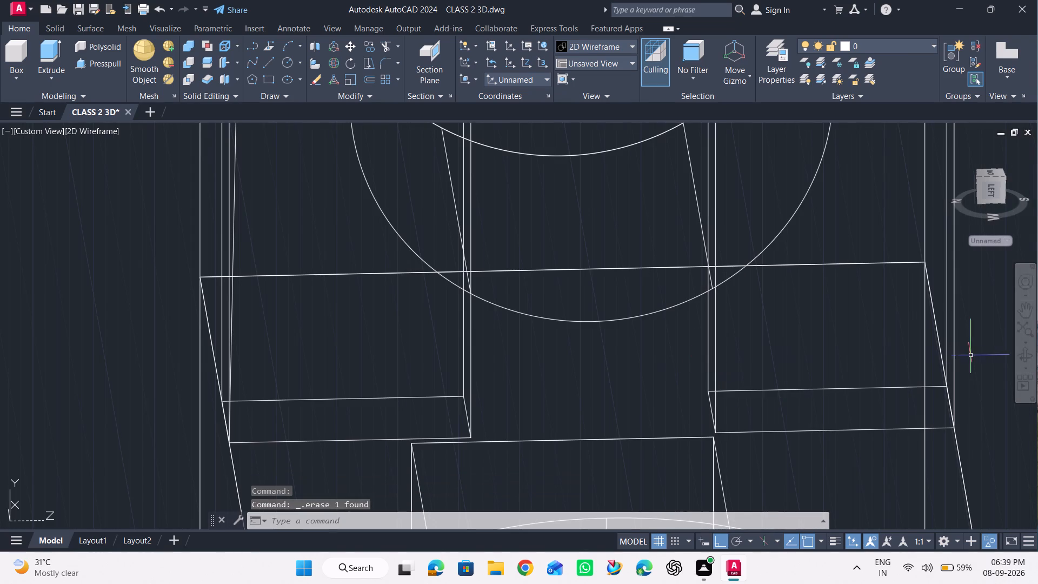
Subtract the oval extrusion from both side boxes to cut curved inner faces.
left_click(1018, 355)
left_click_drag(959, 356, 784, 328)
left_click_drag(794, 351, 828, 390)
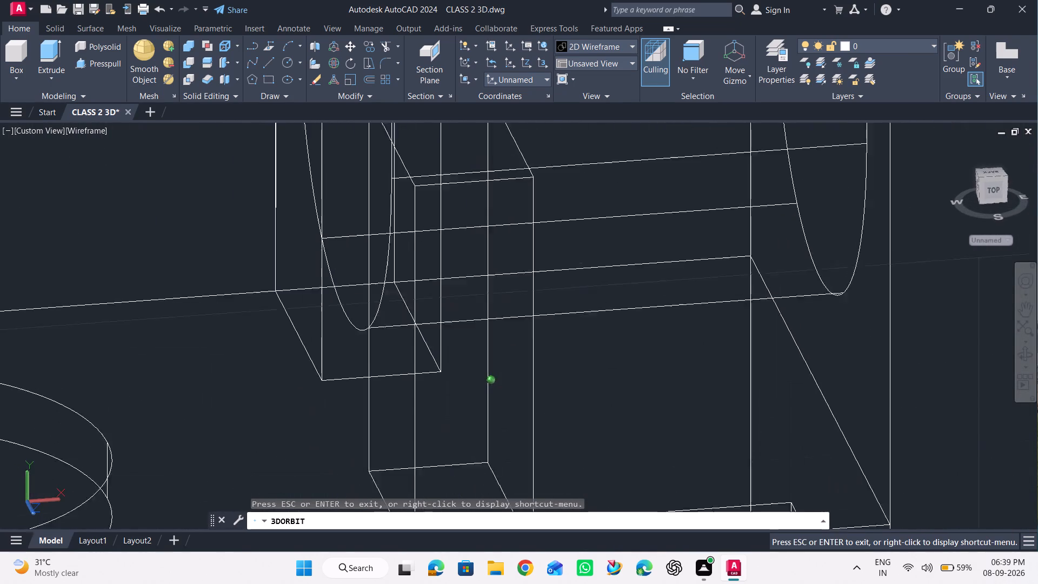
left_click_drag(828, 390, 833, 391)
scroll(833, 391, "down", 8)
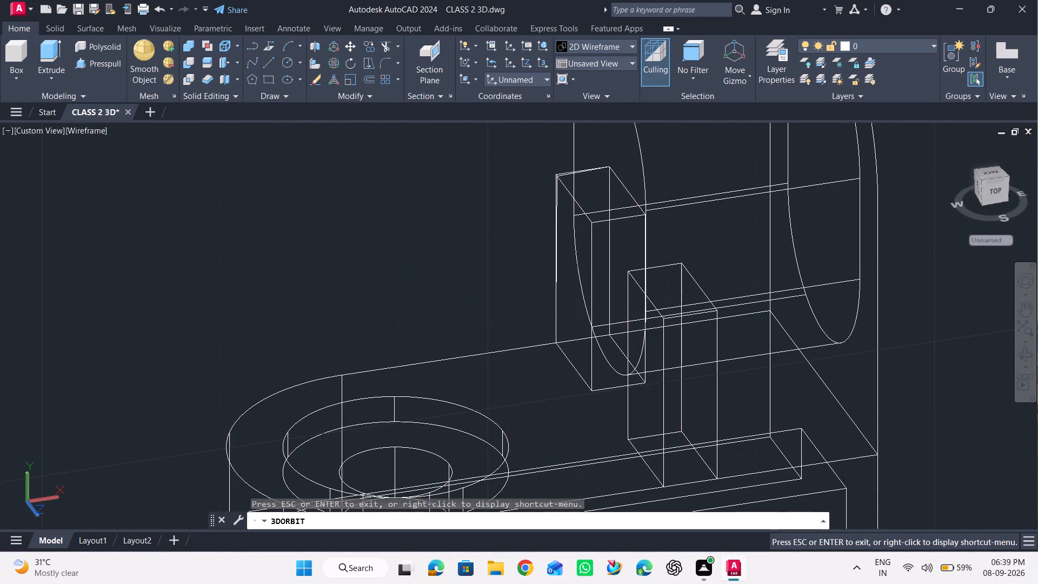
scroll(739, 367, "down", 3)
scroll(673, 358, "down", 1)
key("Escape")
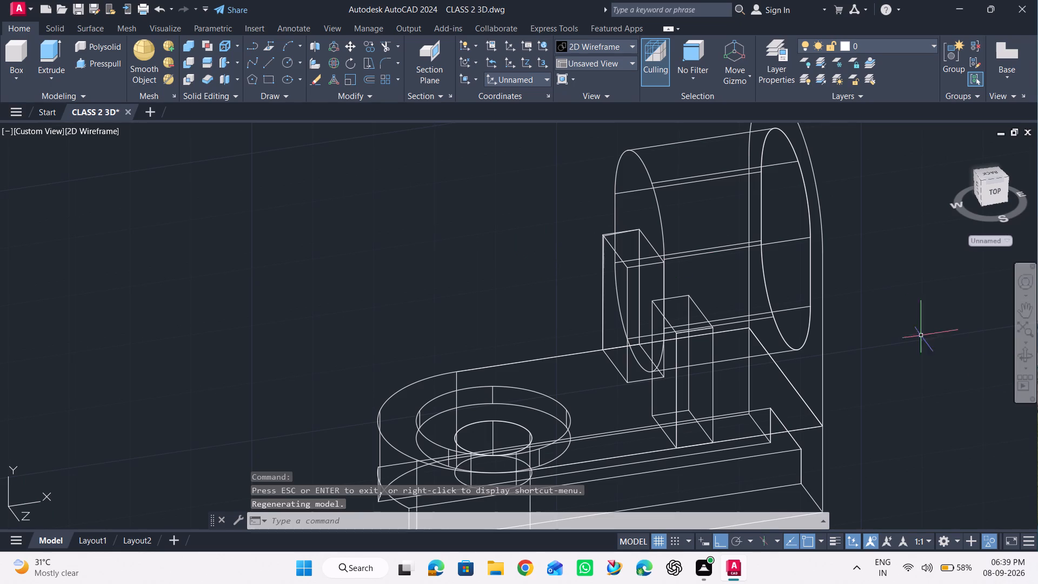
left_click(1027, 357)
left_click_drag(894, 312, 963, 322)
key("Escape")
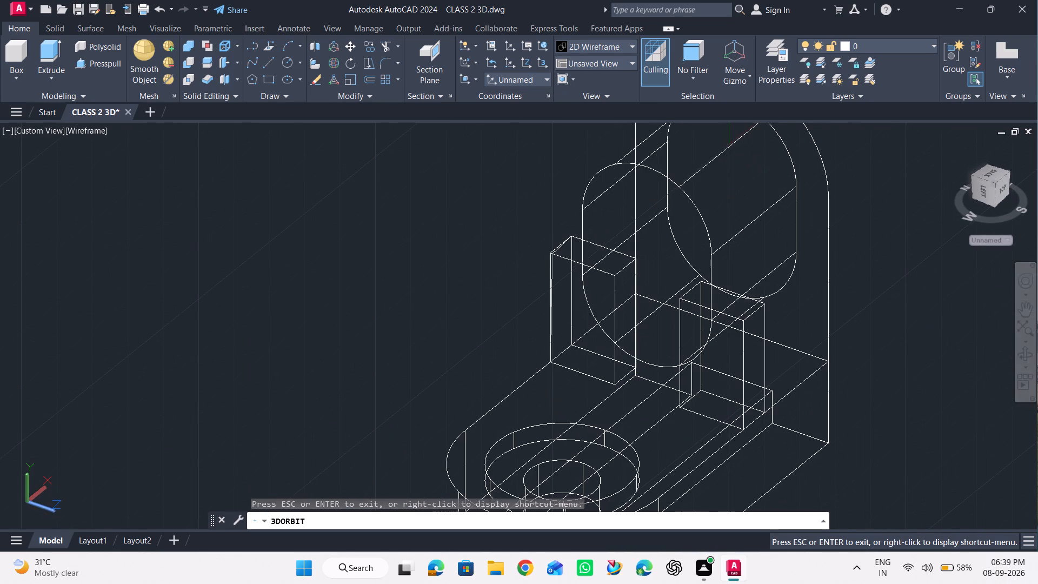
left_click(564, 258)
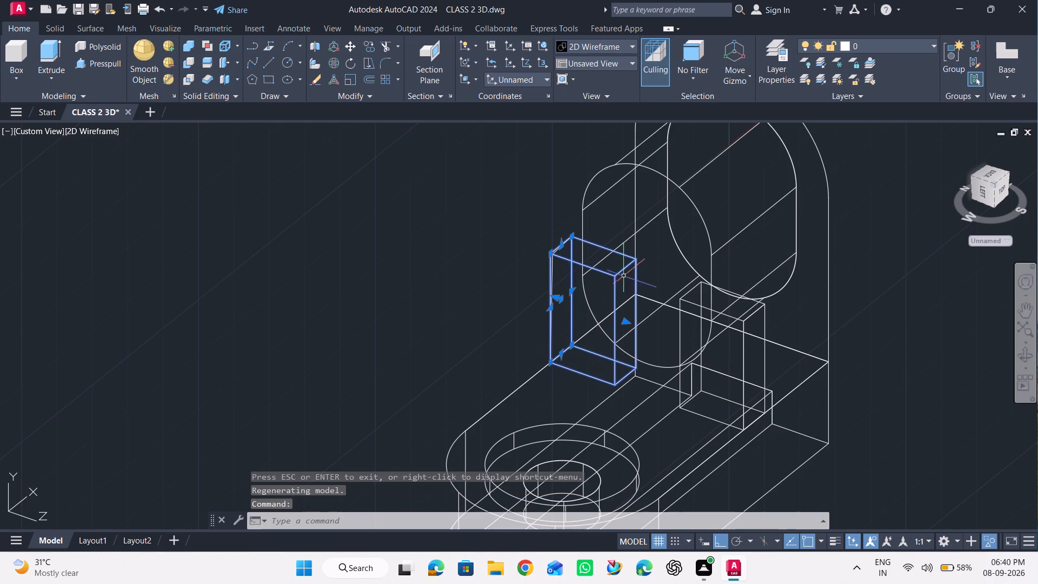
left_click(696, 305)
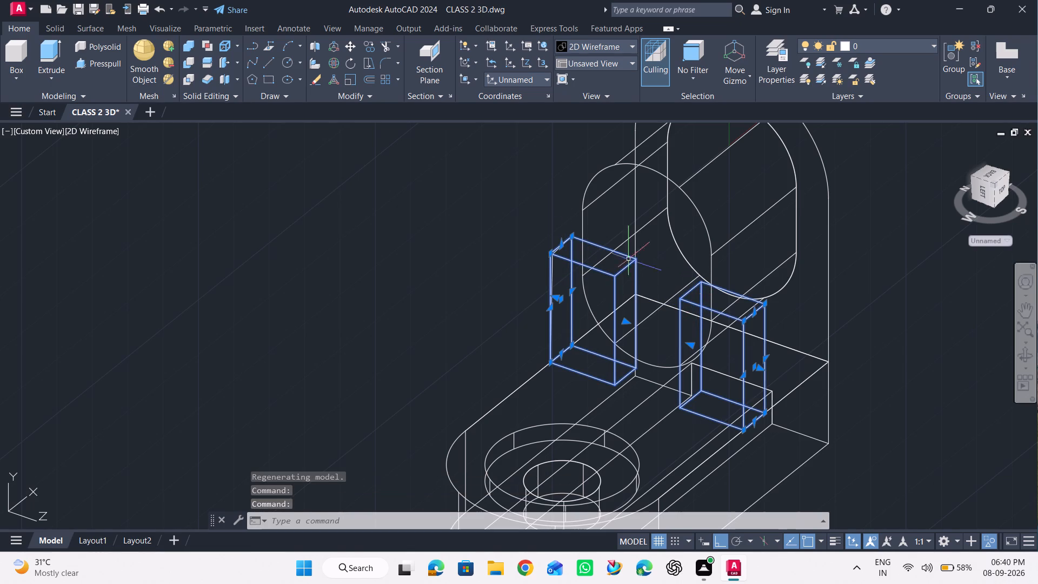
left_click(194, 65)
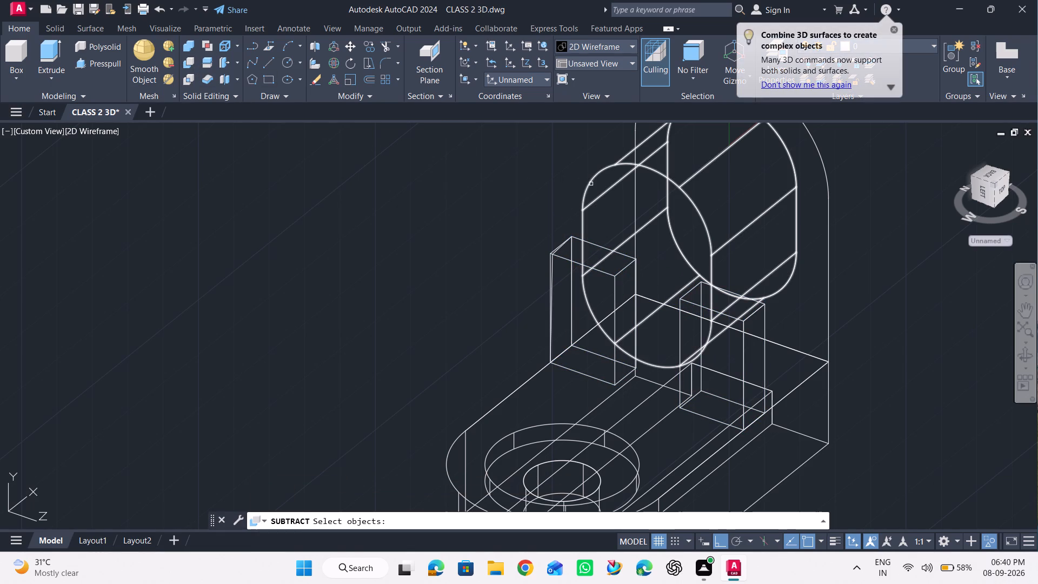
left_click(563, 258)
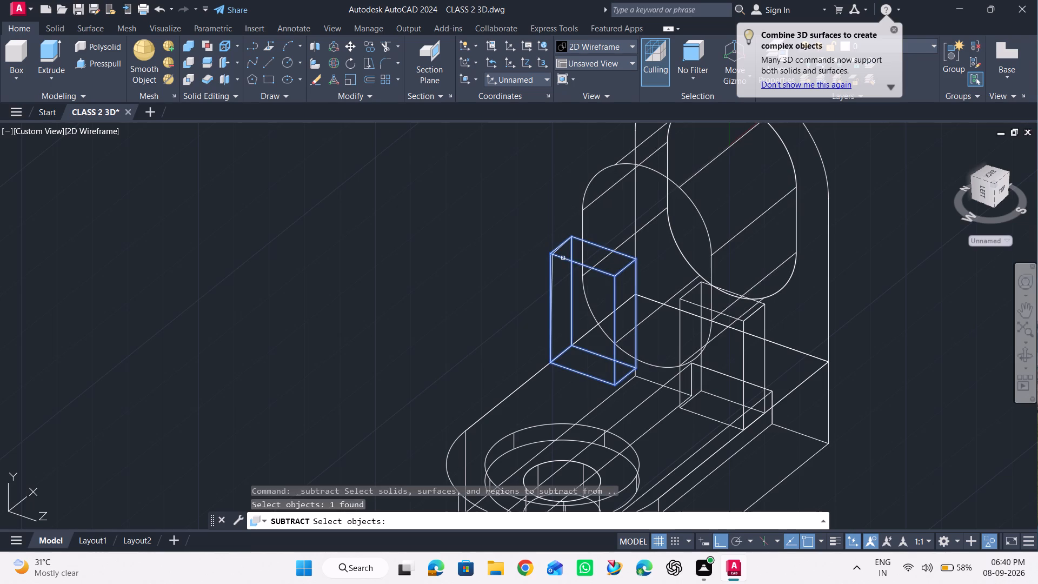
left_click(694, 304)
key("Return")
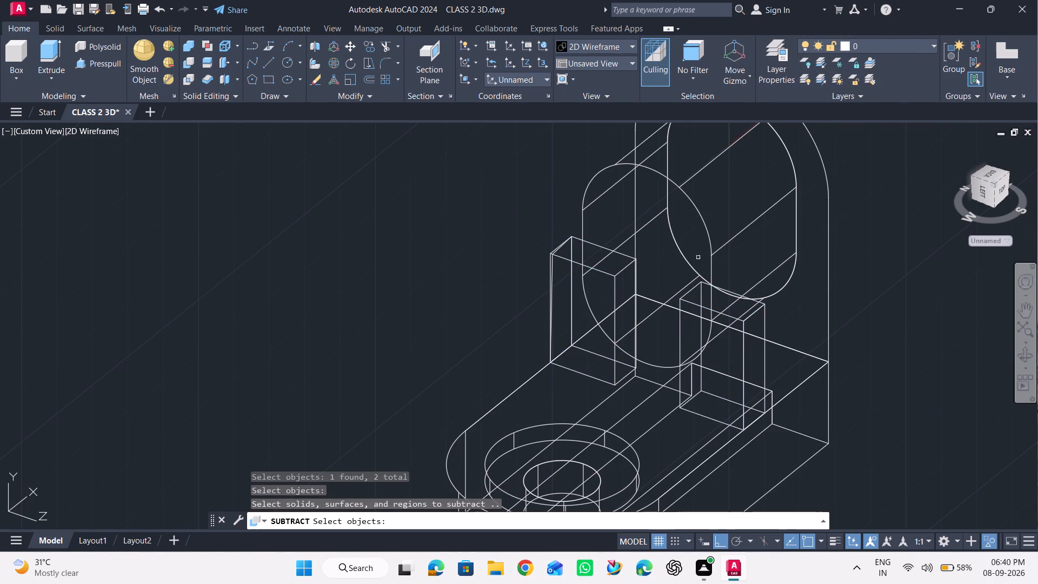
left_click(704, 223)
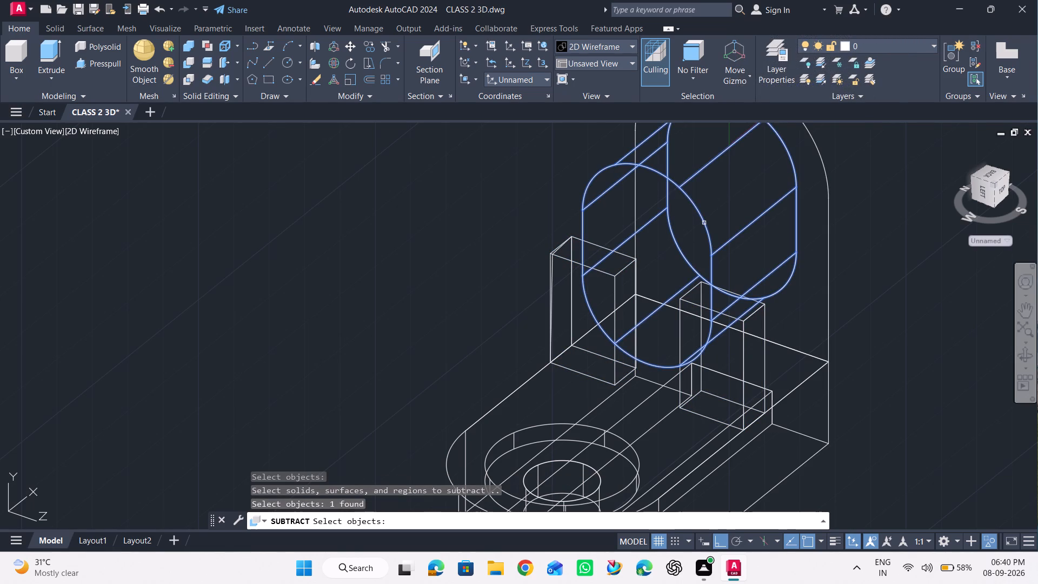
key("Return")
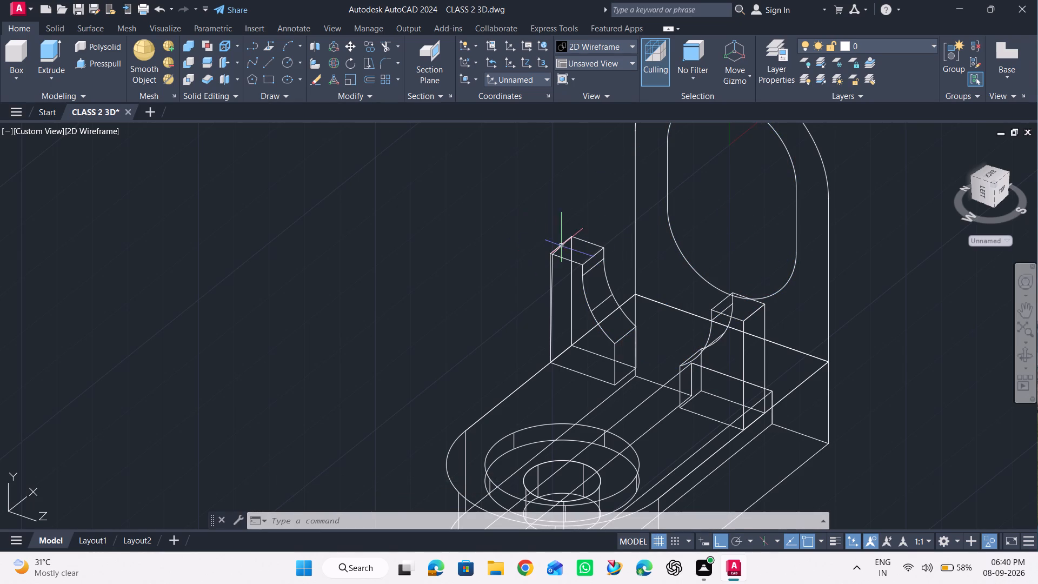
End object isolation to bring back the hidden arch-topped upright.
right_click_drag(501, 235, 495, 236)
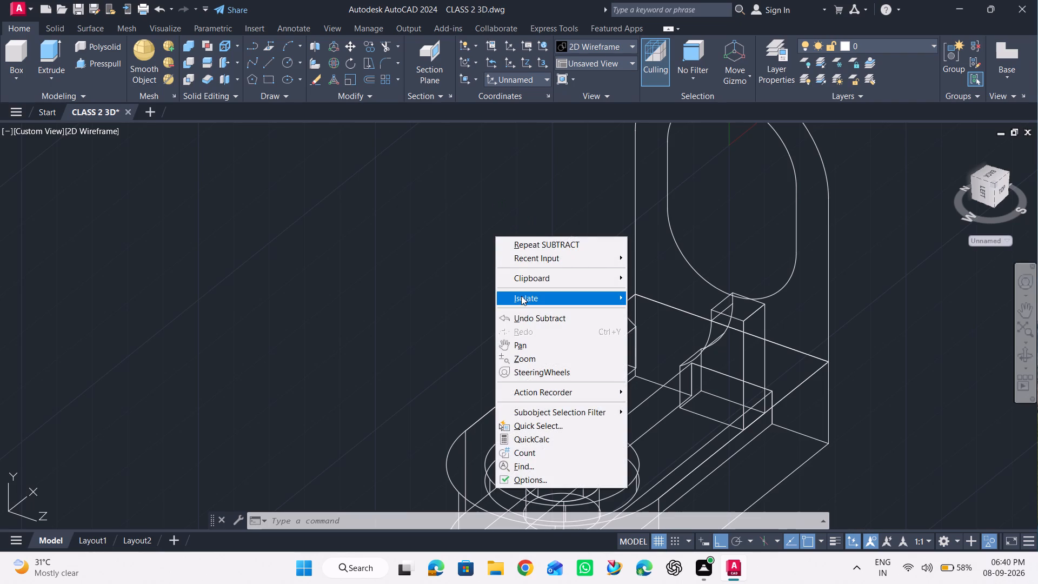
left_click(521, 296)
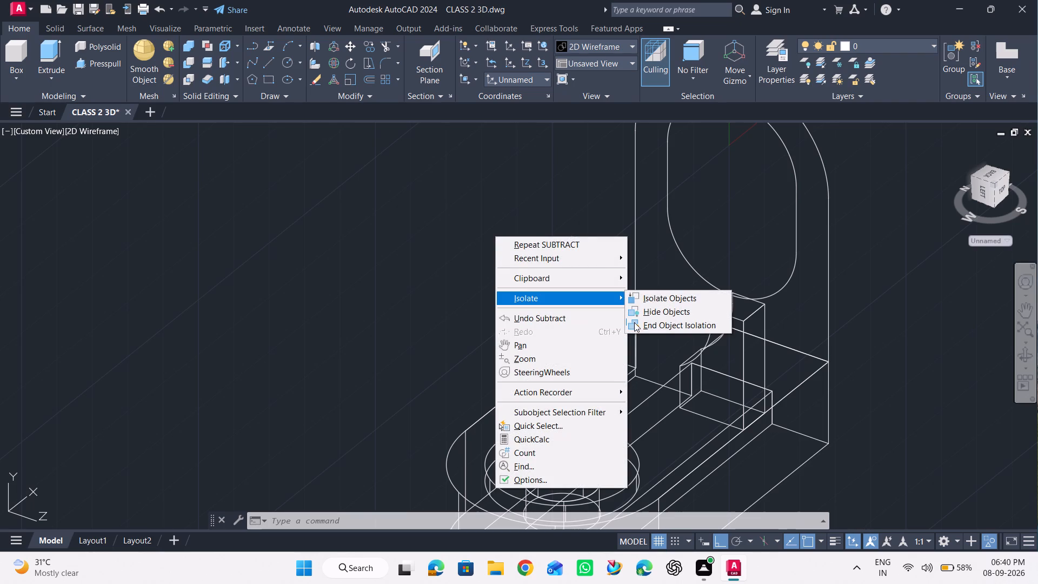
left_click(634, 322)
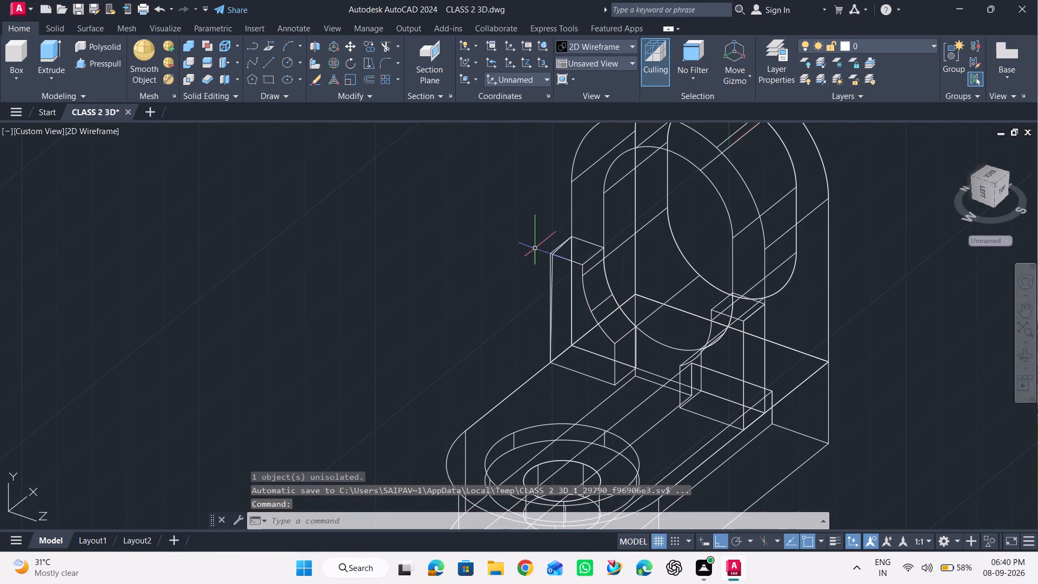
Erase the two leftover construction lines along the top and vertical outer edges of the side box.
scroll(544, 237, "up", 2)
left_click(570, 275)
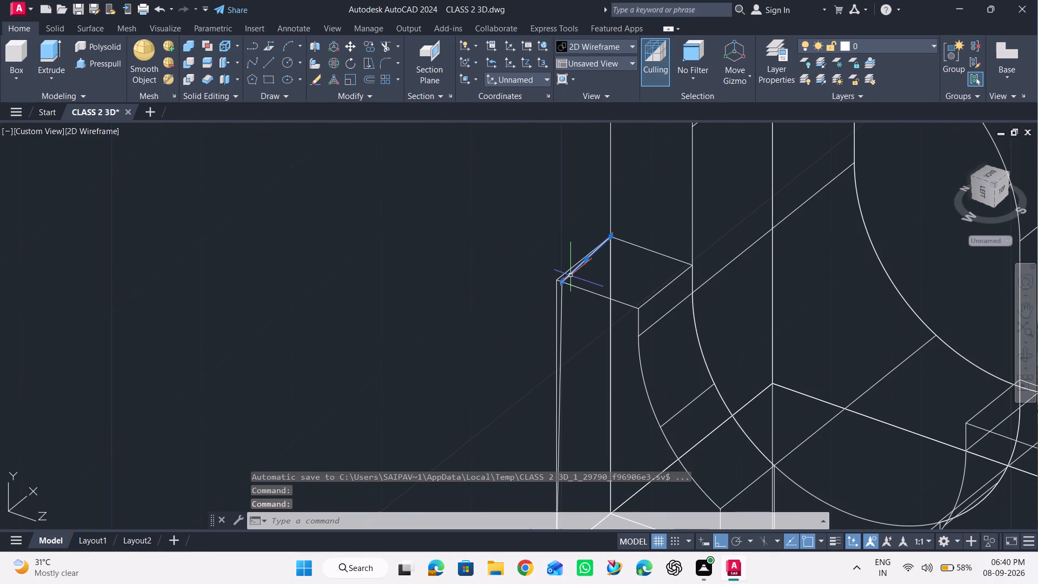
left_click(561, 298)
key("Delete")
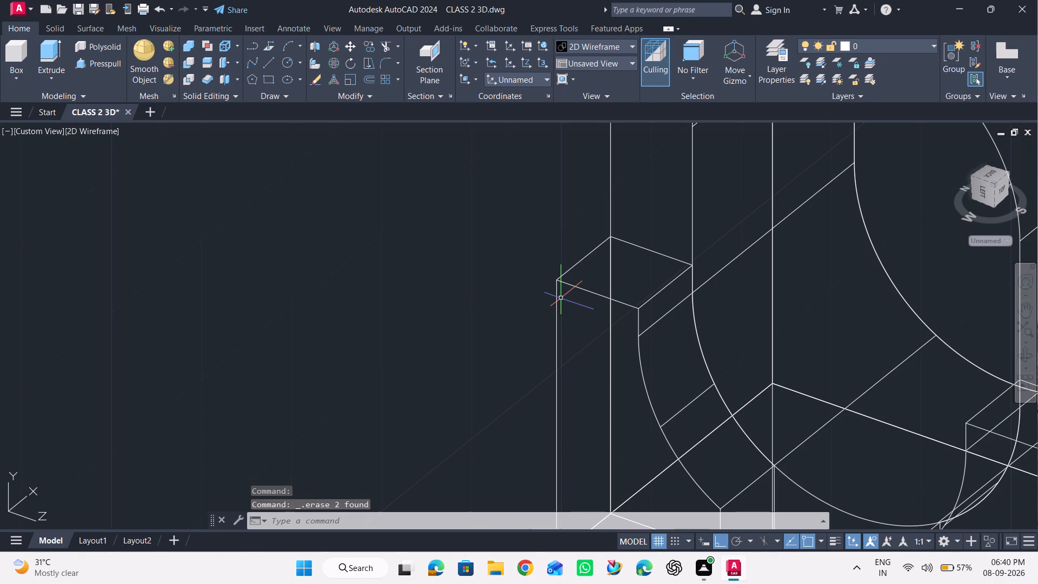
Set the visual style to Shaded with edges (Fast) for the whole bracket.
scroll(324, 231, "down", 3)
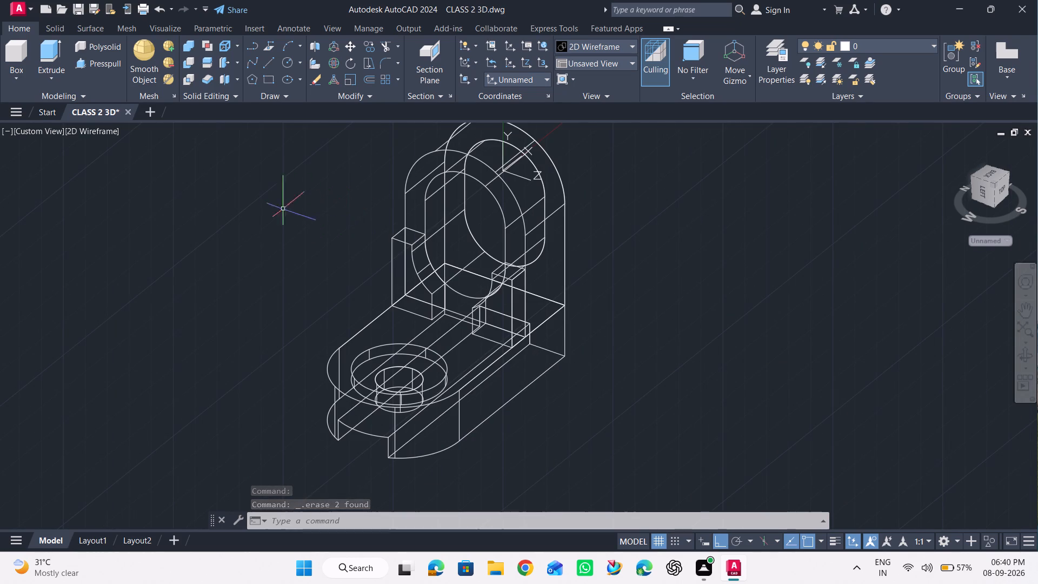
left_click(603, 42)
left_click(635, 115)
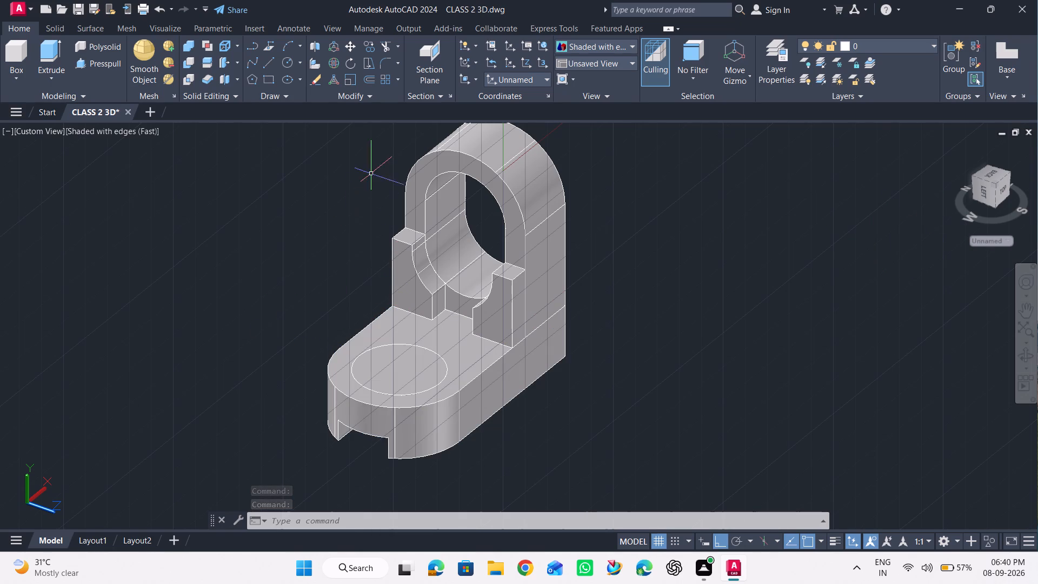
Inspect the shaded bracket around the side boxes' curved inner faces and their fit against the upright's oval opening.
scroll(371, 173, "down", 1)
scroll(375, 140, "up", 2)
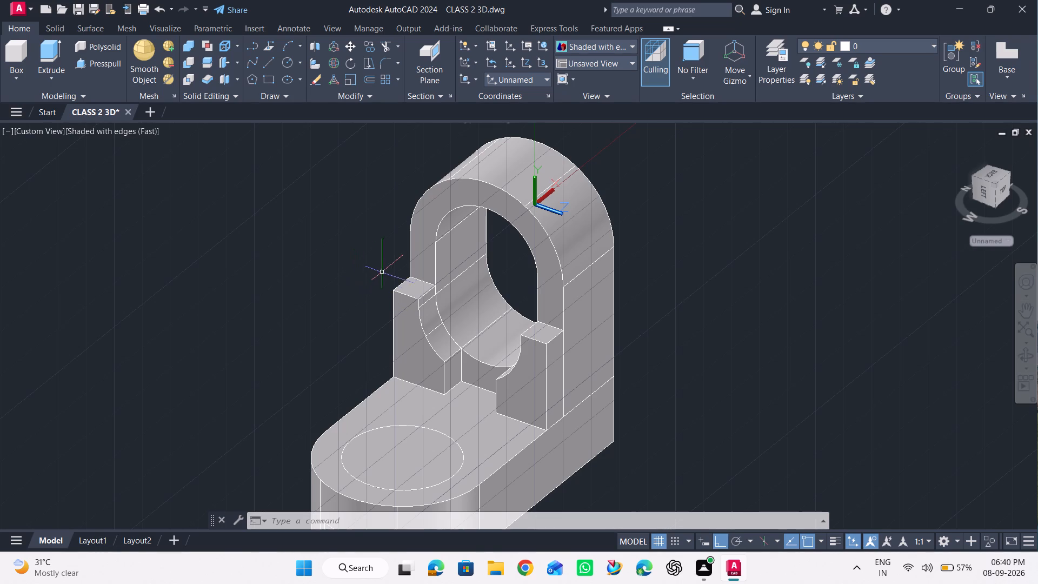
scroll(402, 278, "up", 1)
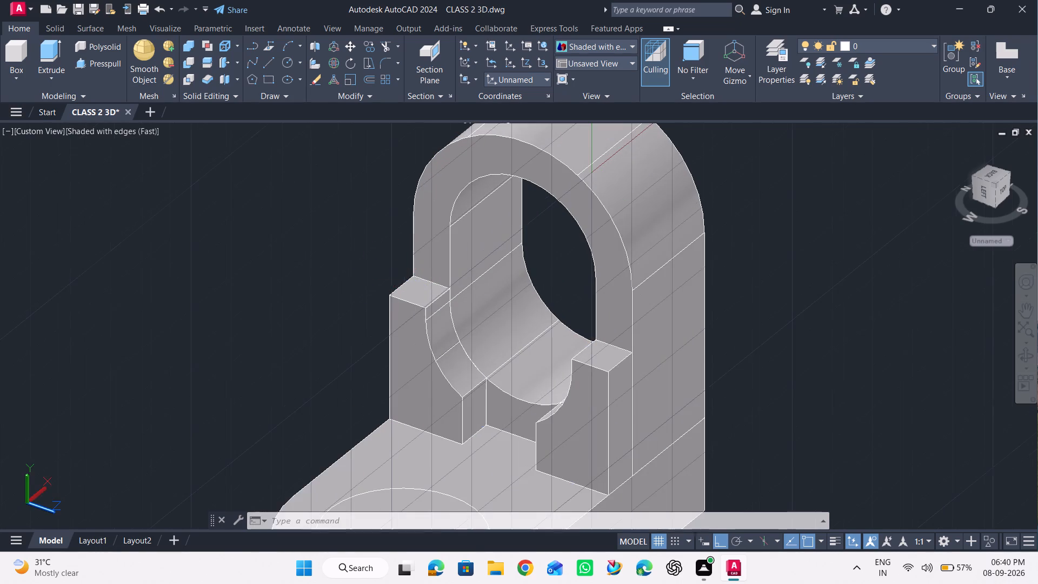
scroll(402, 278, "up", 1)
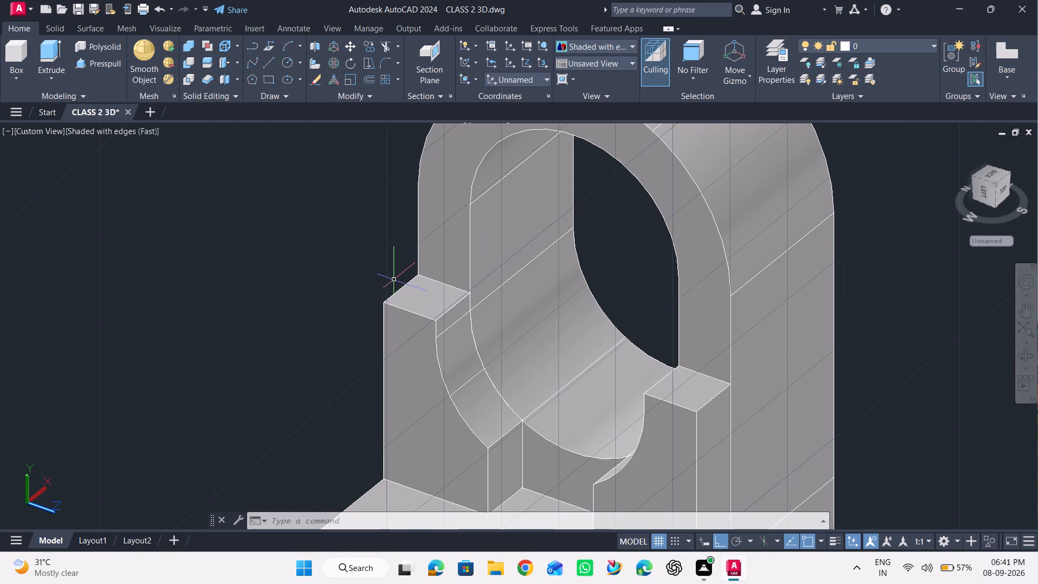
scroll(394, 279, "down", 1)
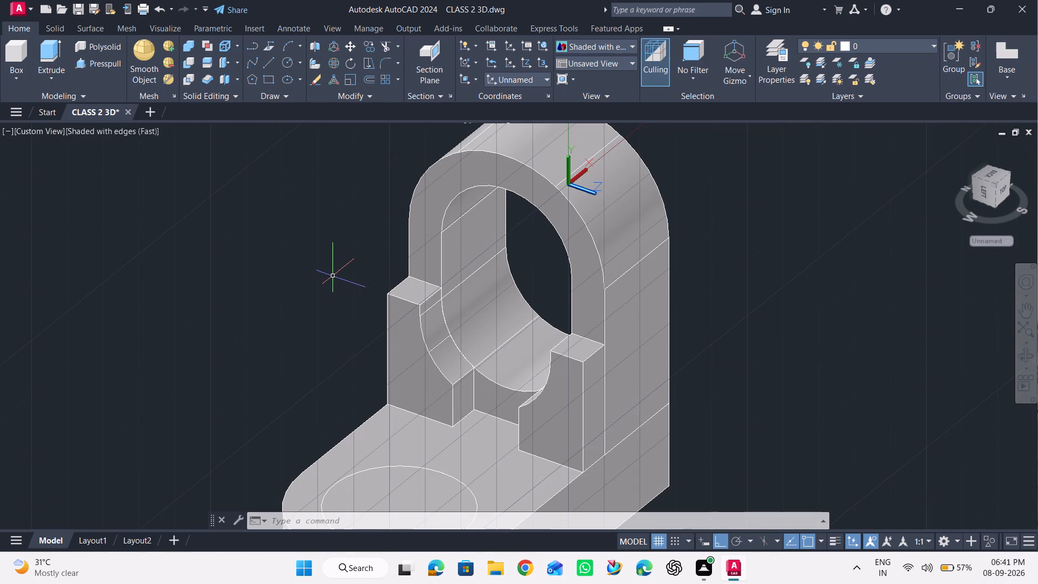
scroll(332, 275, "down", 1)
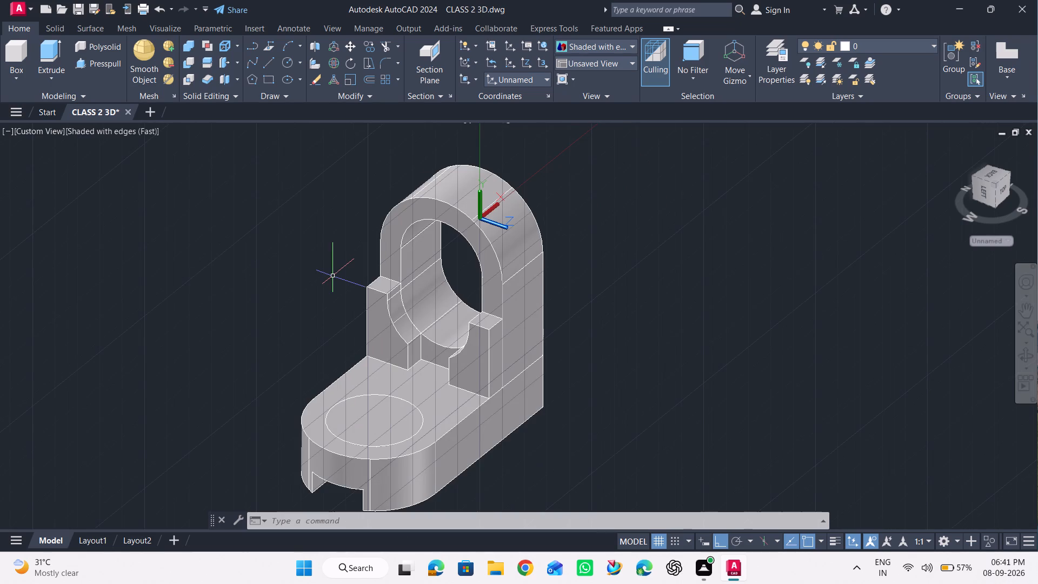
scroll(332, 275, "up", 2)
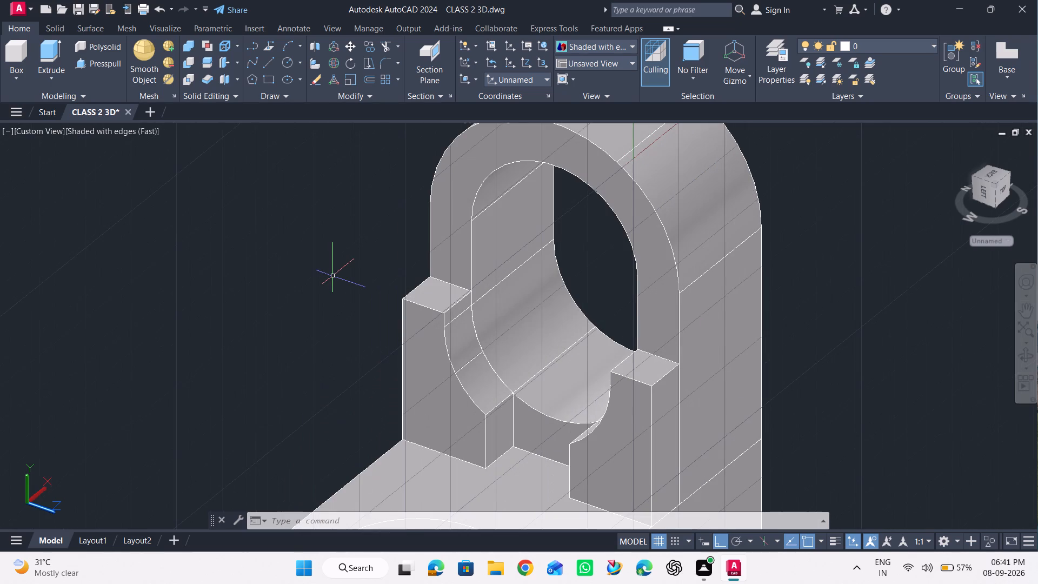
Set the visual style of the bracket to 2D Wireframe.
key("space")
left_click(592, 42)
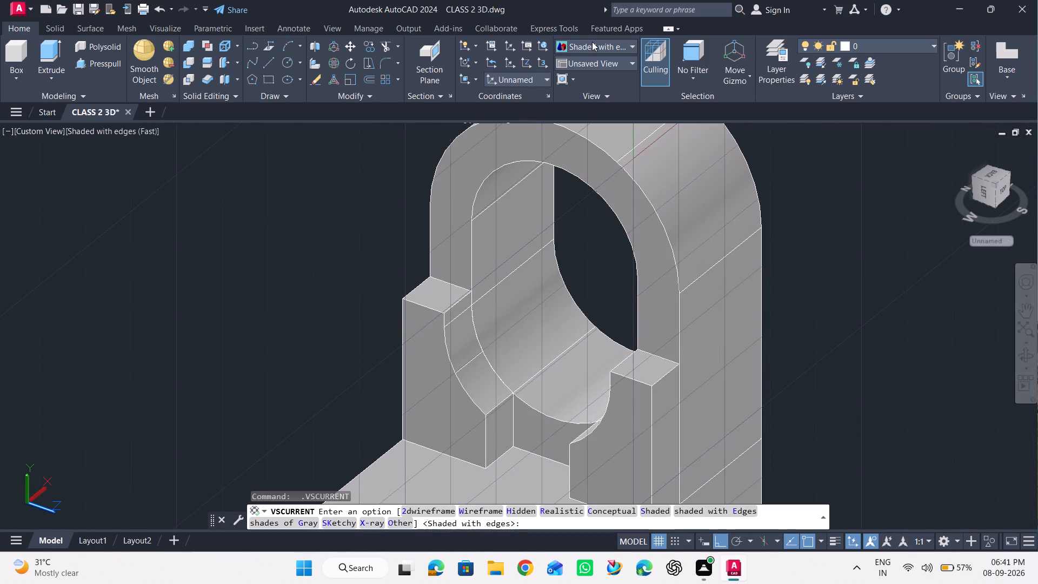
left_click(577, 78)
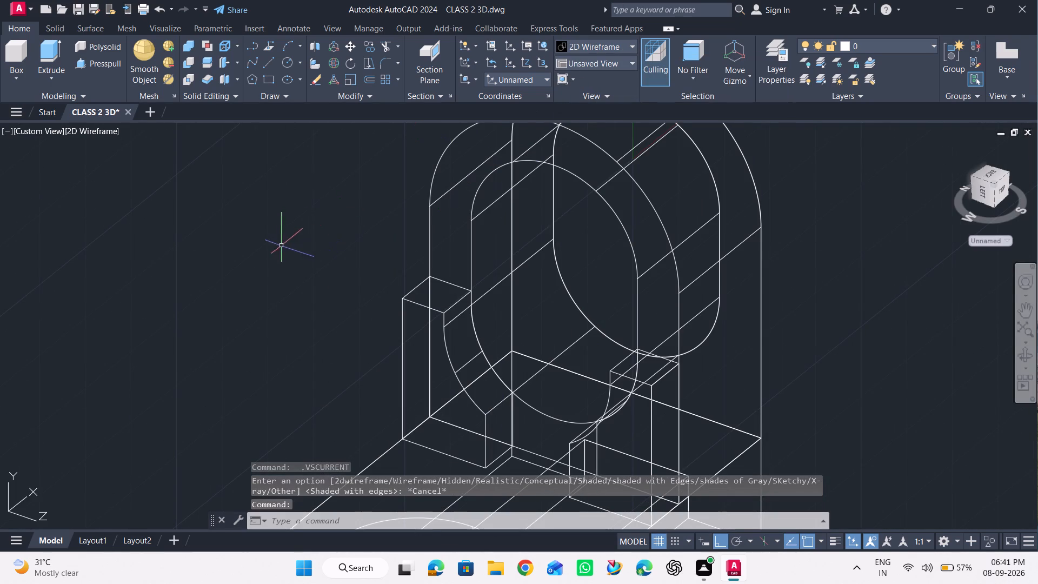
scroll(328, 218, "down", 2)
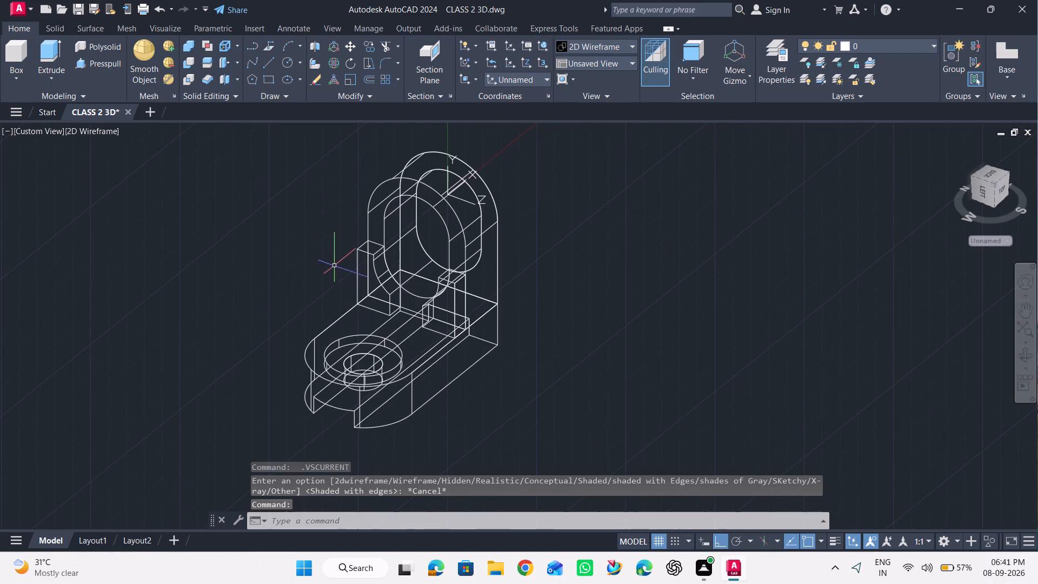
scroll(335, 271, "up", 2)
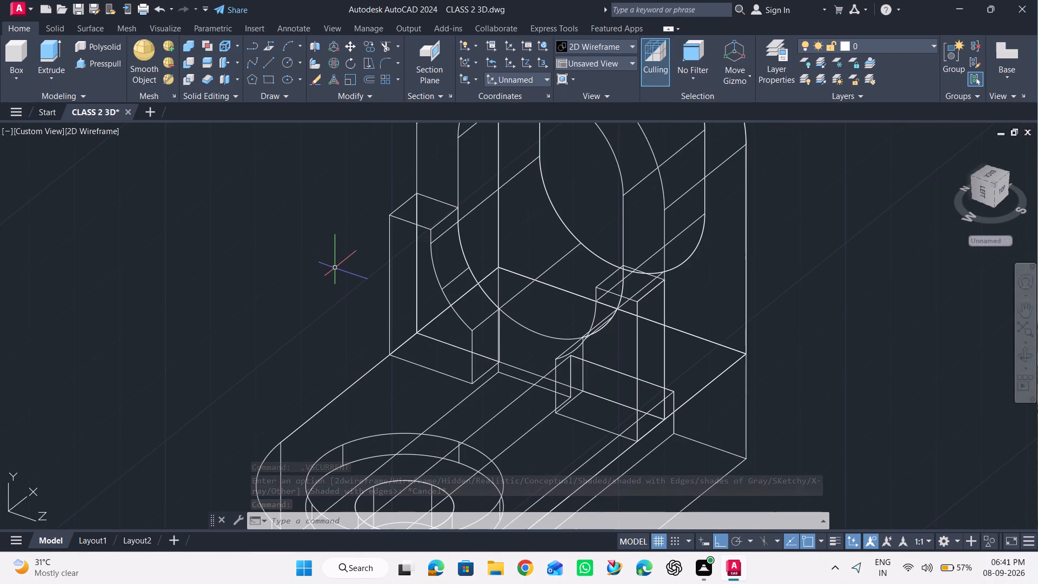
Undo the visual style changes and the erasure of the leftover construction lines on the side box.
key("ctrl+z")
key("ctrl+z")
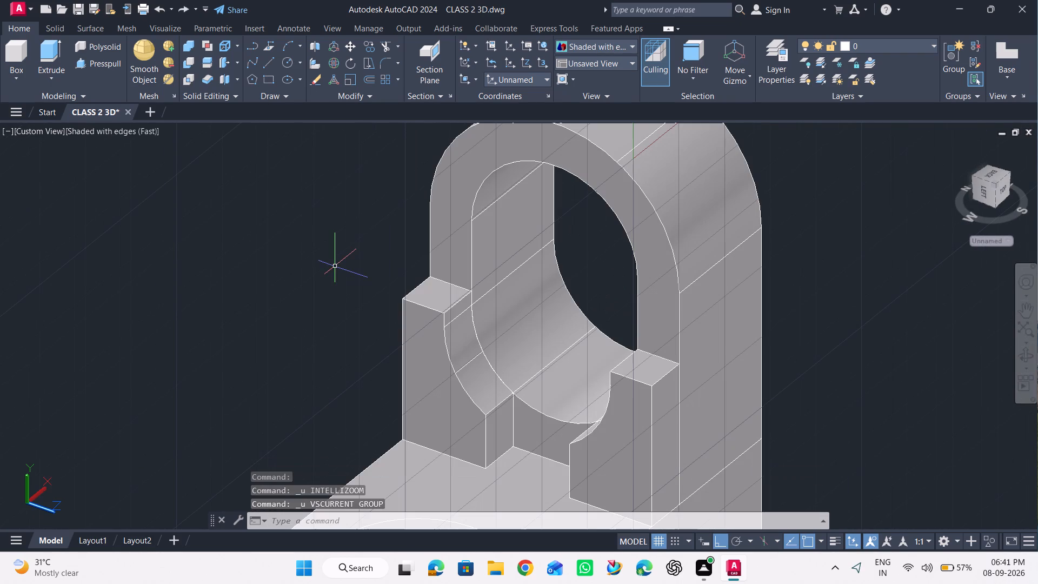
key("ctrl+z")
key("ctrl+z")
key("ctrl+z")
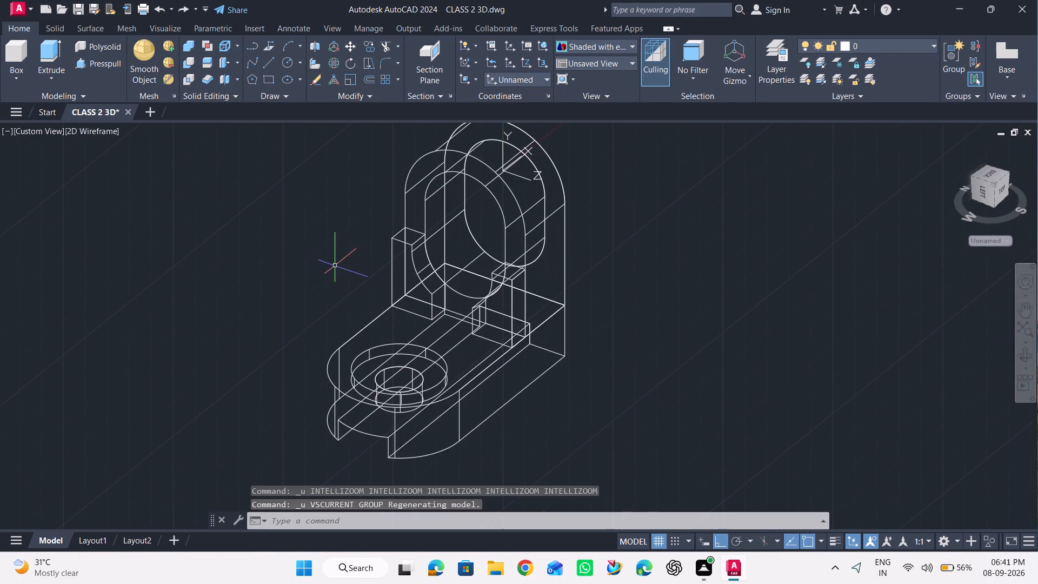
key("ctrl+z")
key("ctrl+z")
key("ctrl+z")
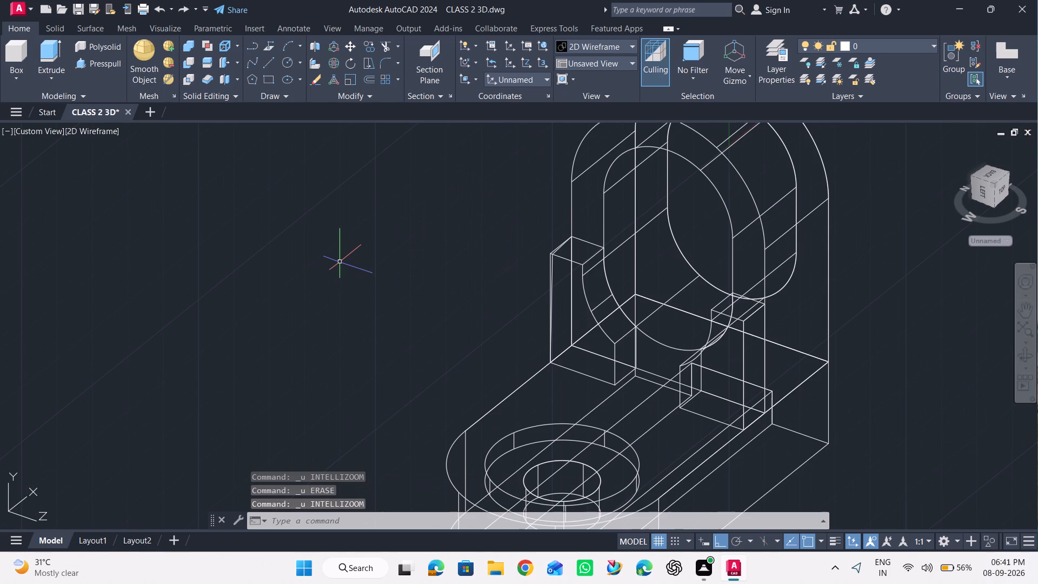
Hide the arch-topped upright solid with the oval opening.
left_click(578, 145)
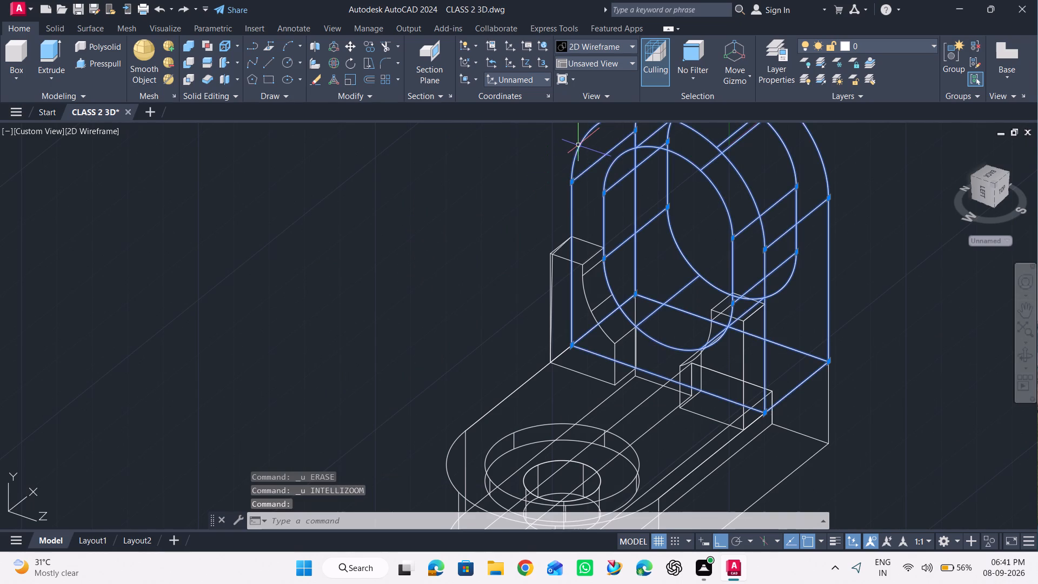
right_click(489, 182)
left_click(511, 244)
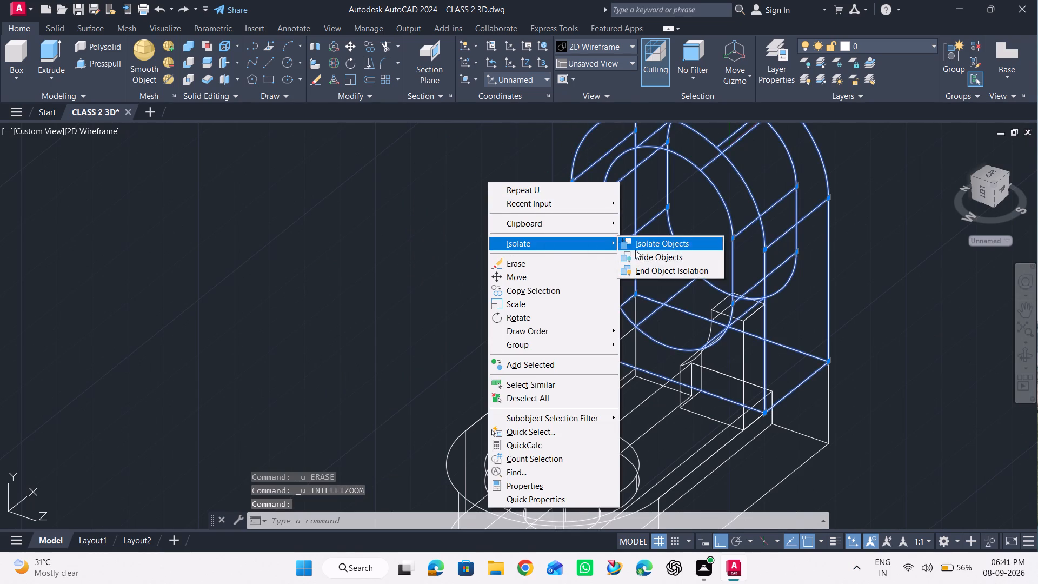
left_click(642, 256)
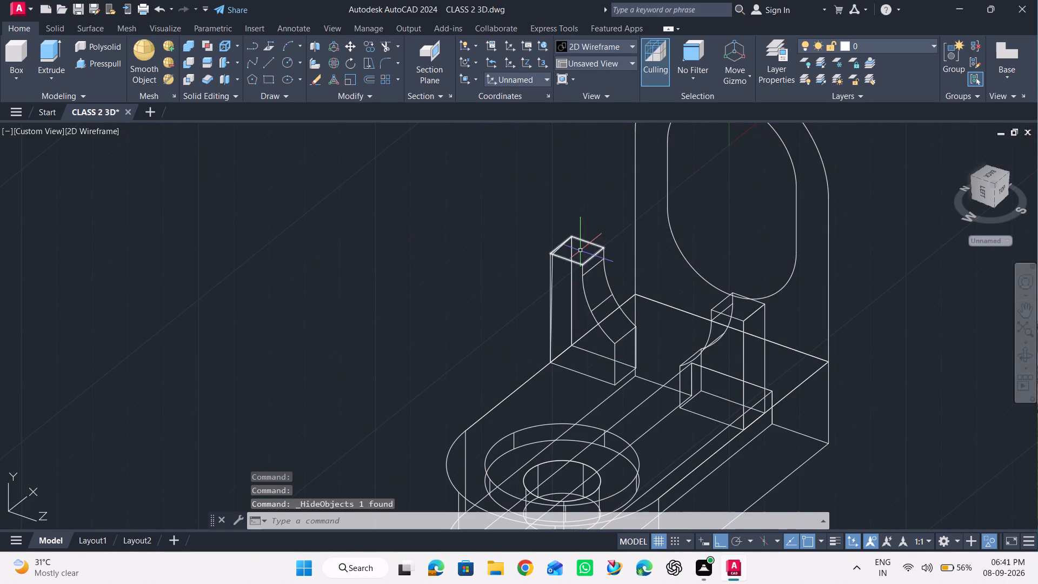
Undo the subtraction that cut the side boxes with the oval extrusion.
key("ctrl+z")
key("ctrl+z")
key("ctrl+z")
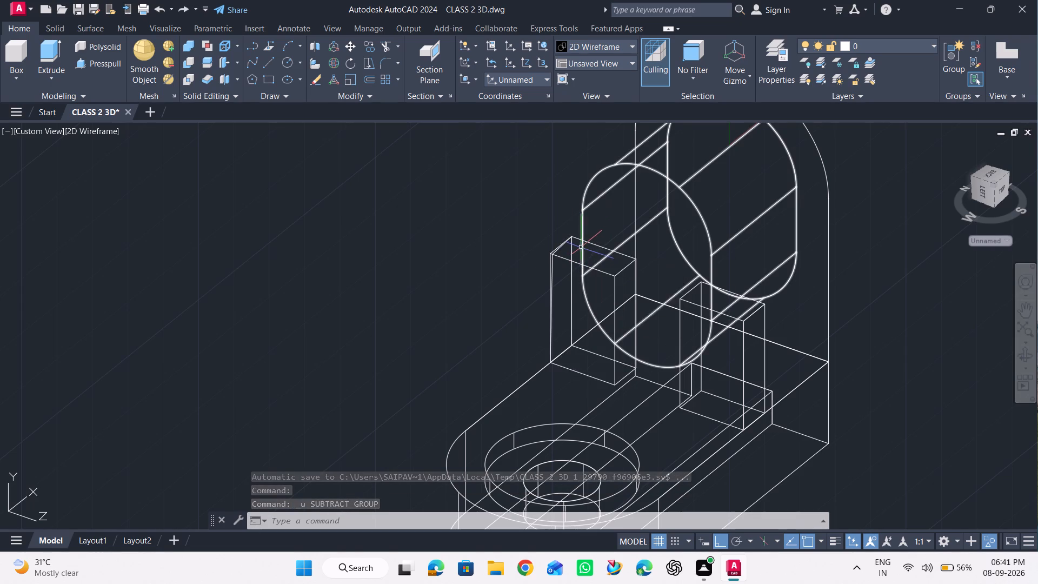
Stretch the front face of the side box bearing the leftover construction lines outward, away from the upright.
left_click(560, 256)
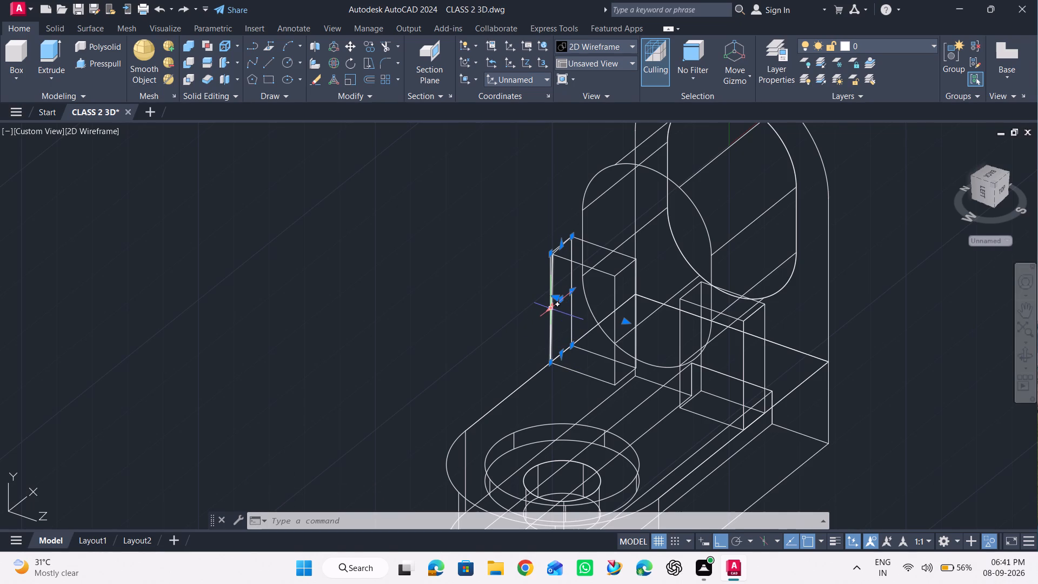
scroll(553, 308, "up", 3)
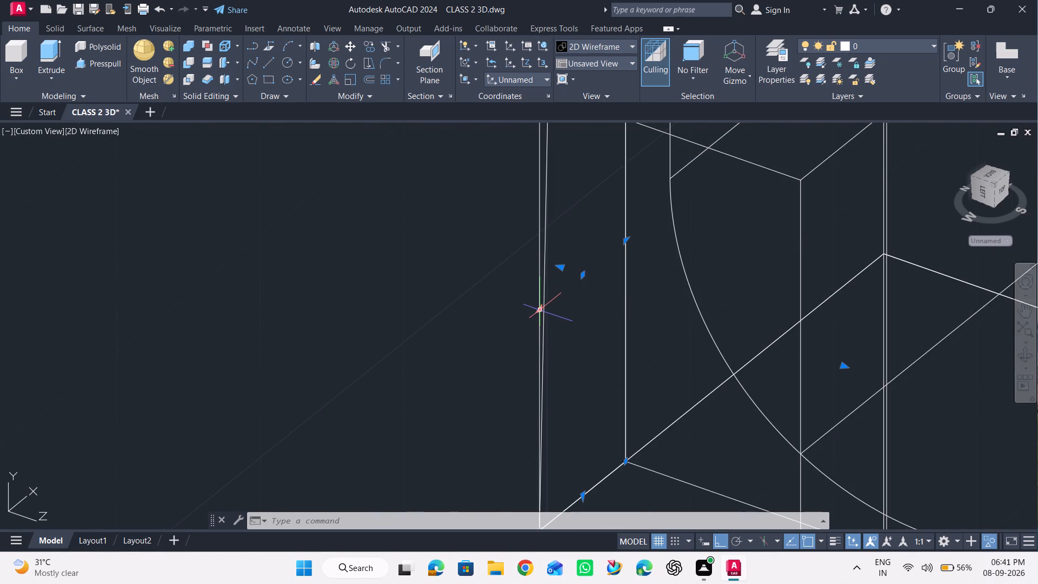
left_click(540, 309)
scroll(520, 316, "down", 2)
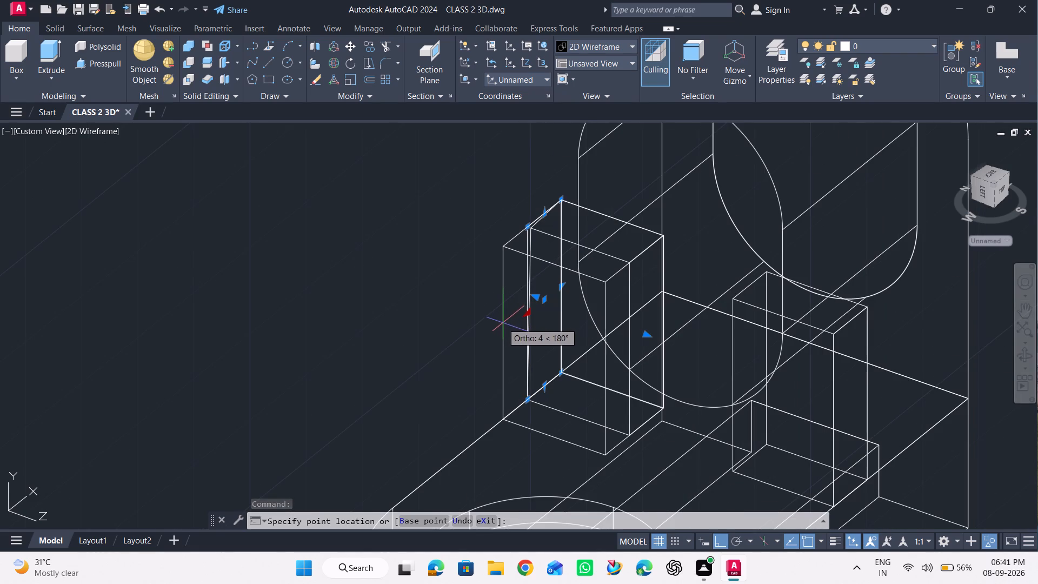
left_click(508, 321)
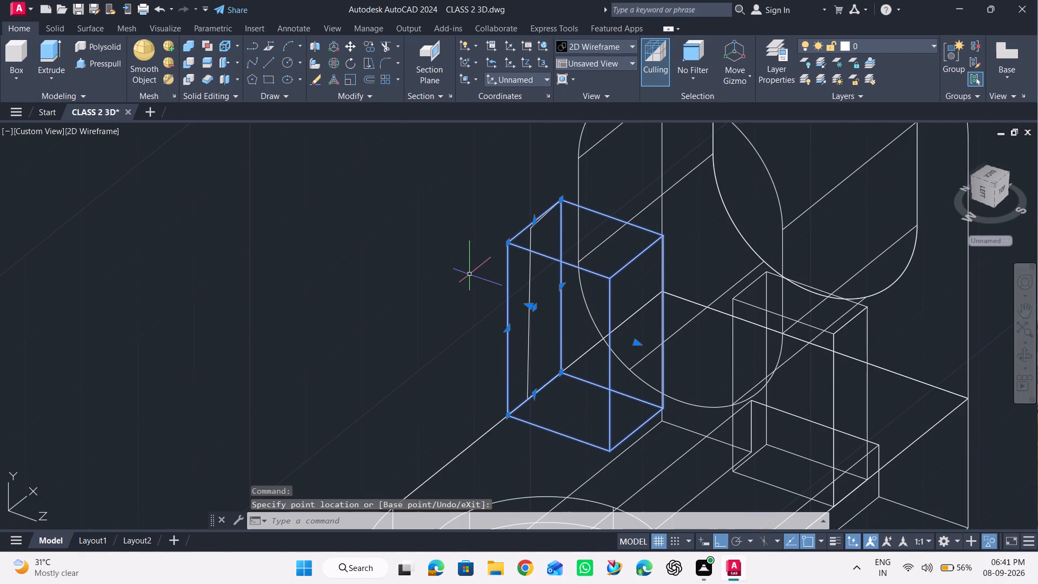
key("Escape")
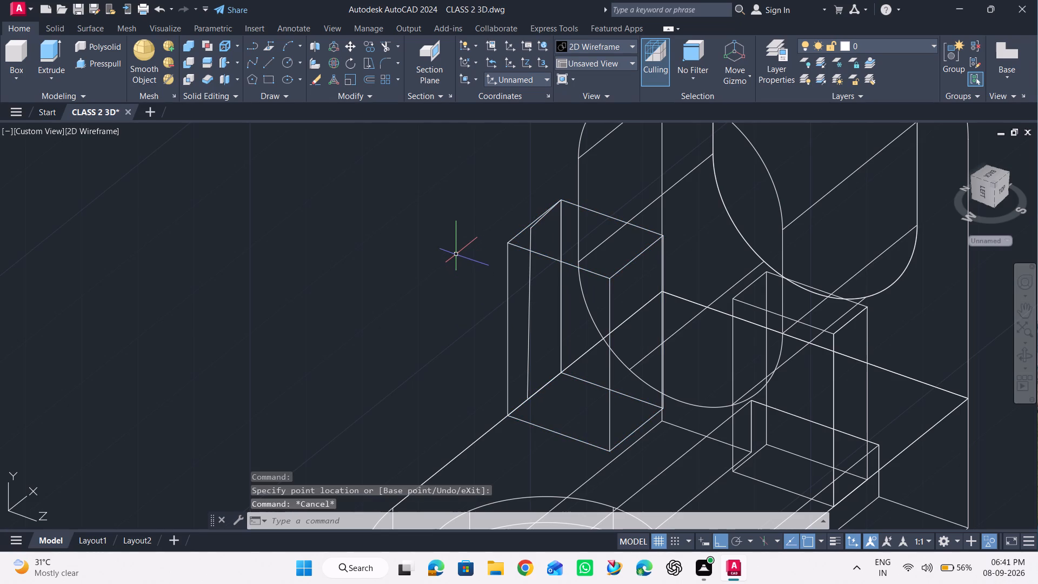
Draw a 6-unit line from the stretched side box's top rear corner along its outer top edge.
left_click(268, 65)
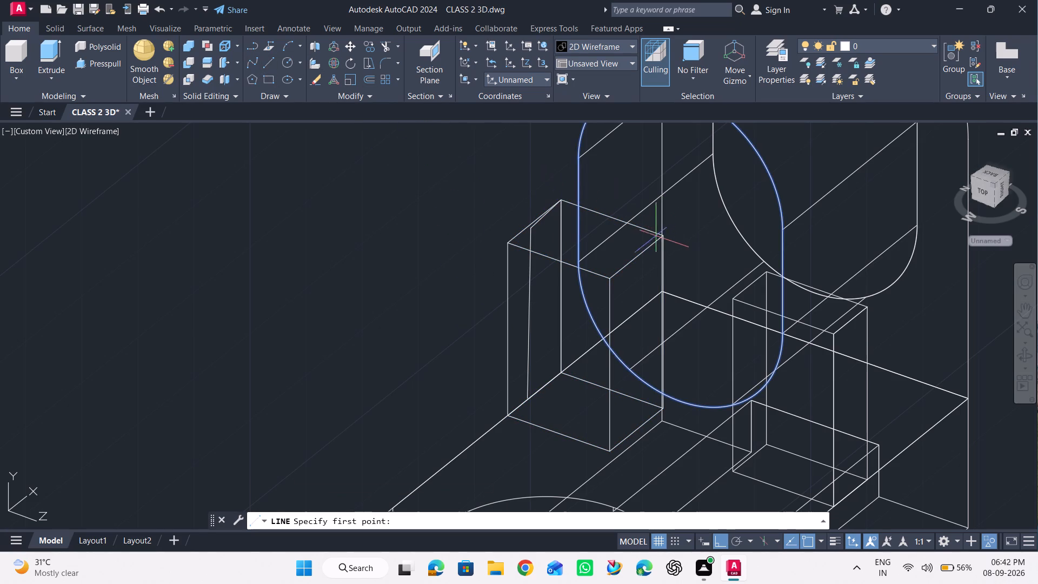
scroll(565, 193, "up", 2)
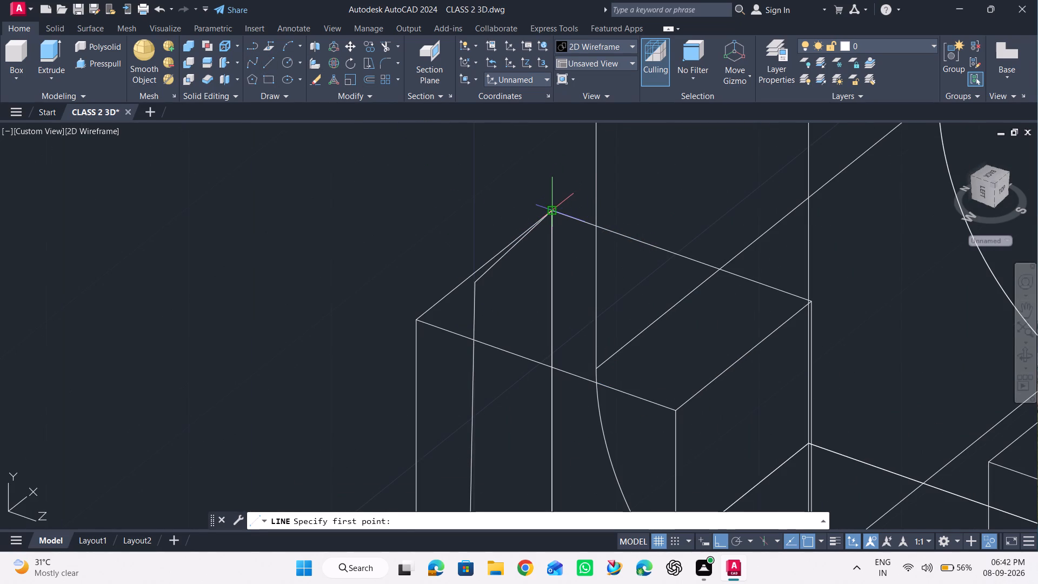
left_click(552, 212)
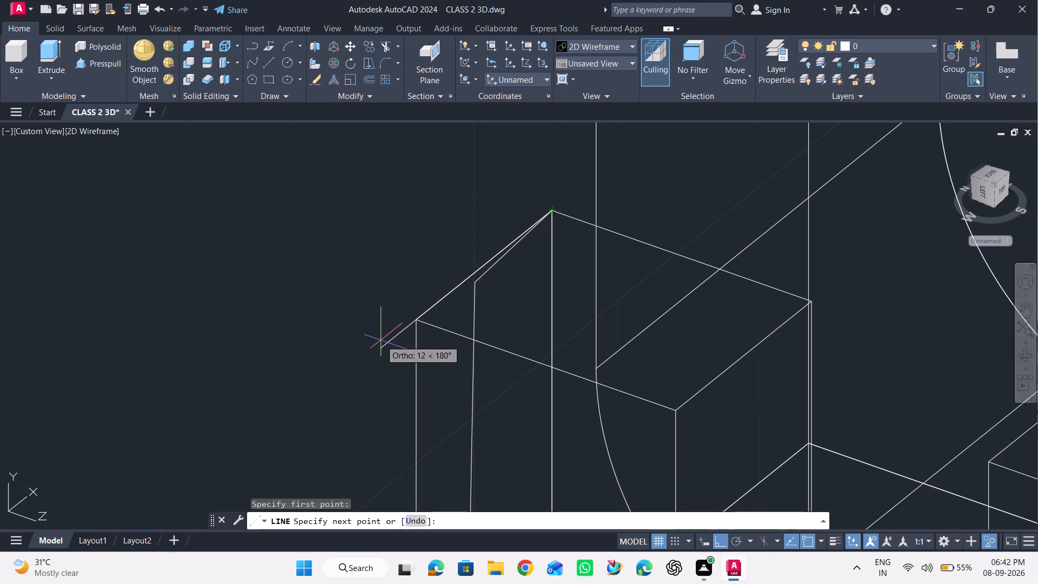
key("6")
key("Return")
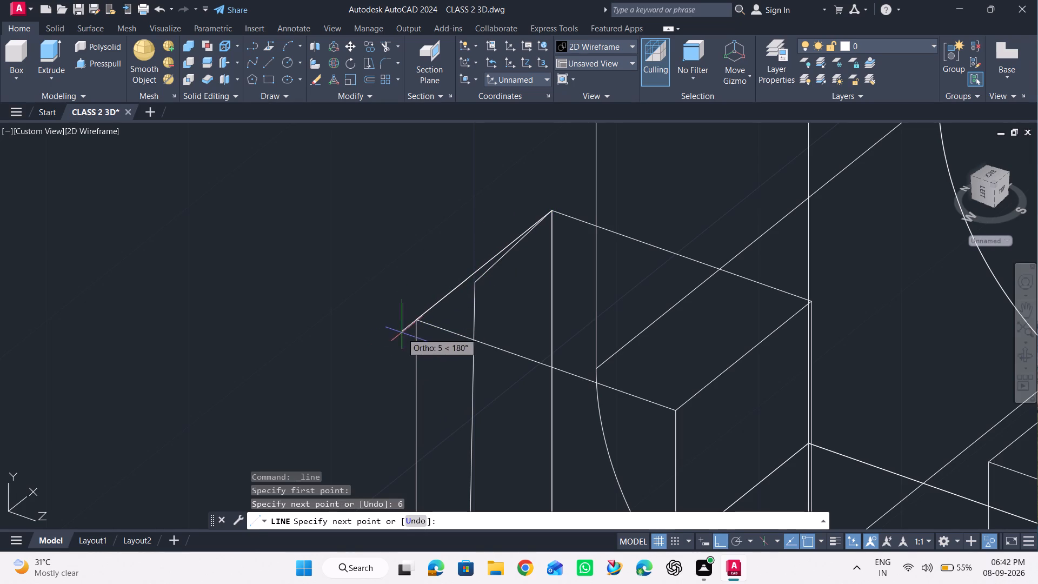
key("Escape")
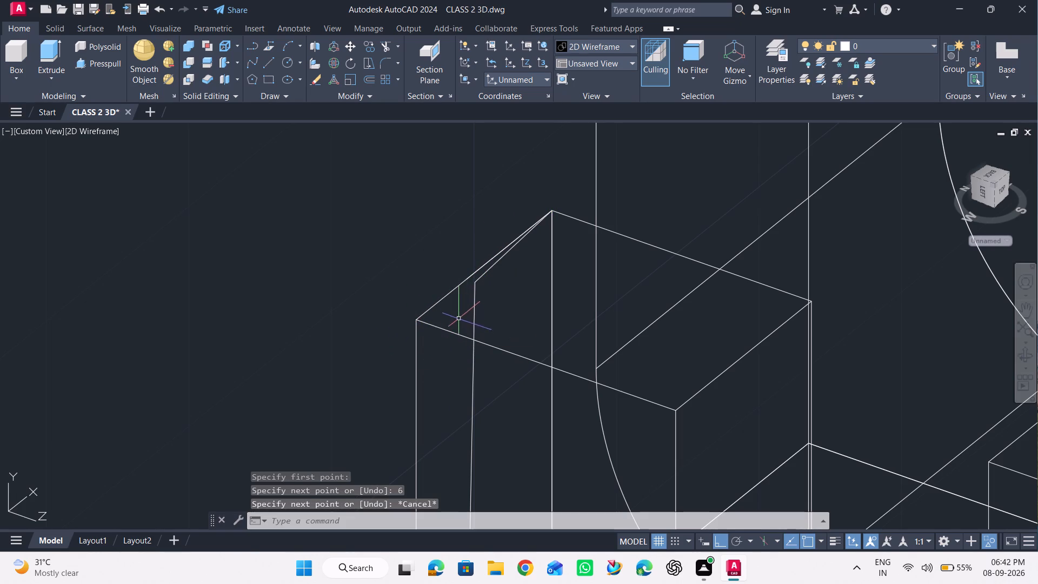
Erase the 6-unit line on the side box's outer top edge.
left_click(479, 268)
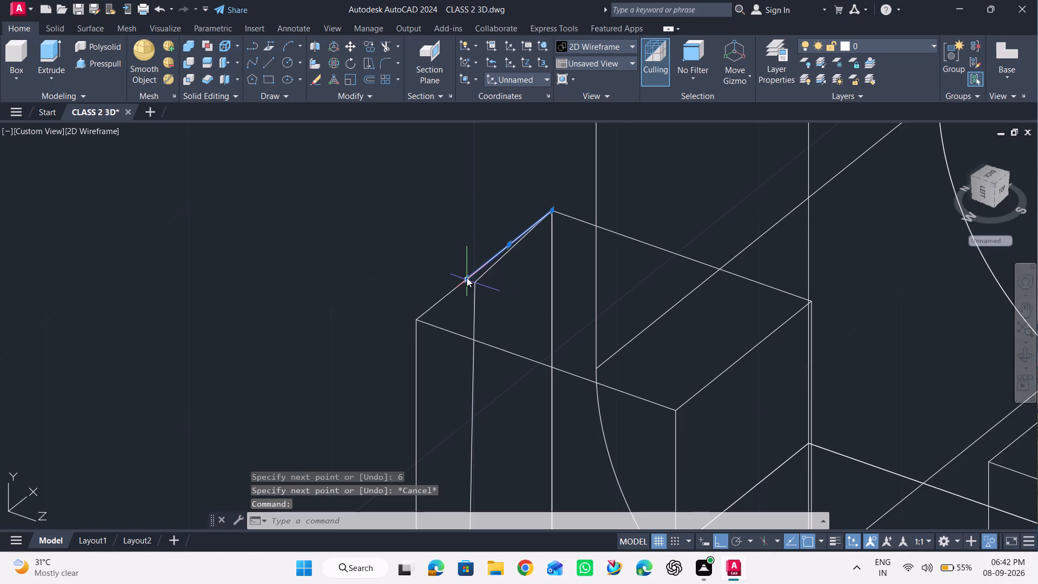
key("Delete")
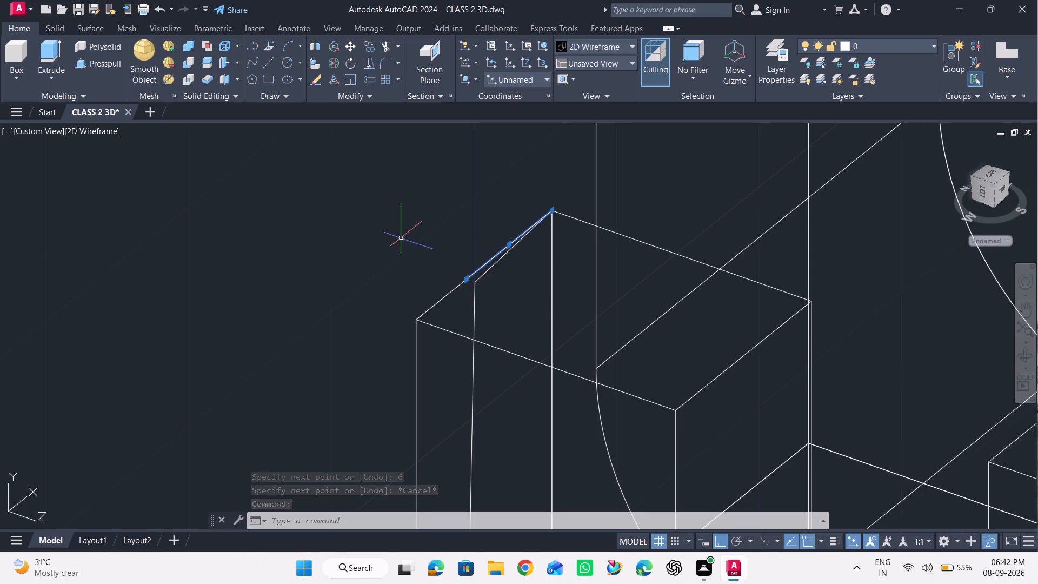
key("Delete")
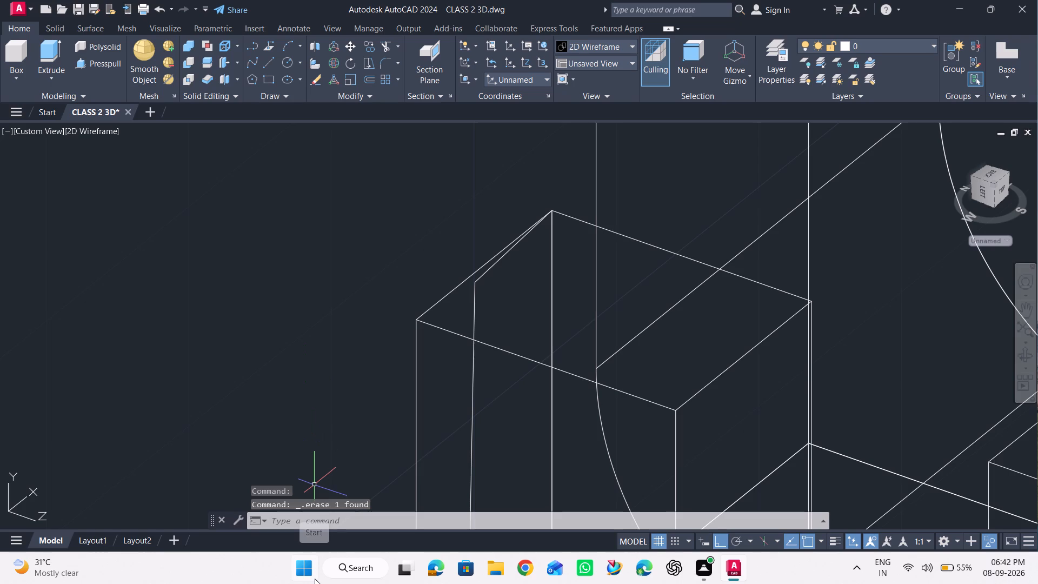
Draw a guide line 27 units outward from the upright's front vertical edge, continued about 41 units across the side boxes.
scroll(300, 583, "down", 3)
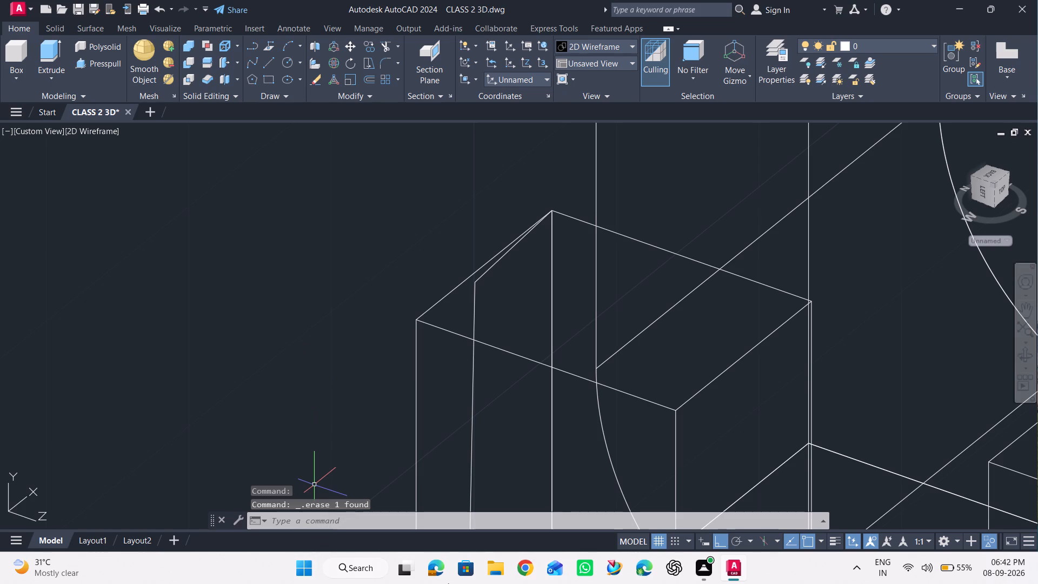
scroll(348, 274, "down", 3)
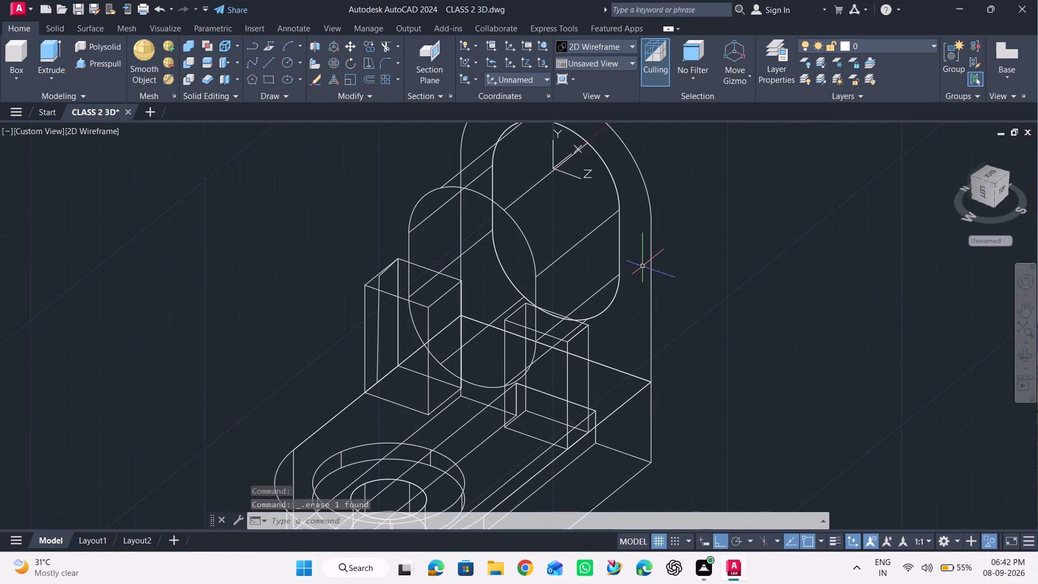
left_click(268, 63)
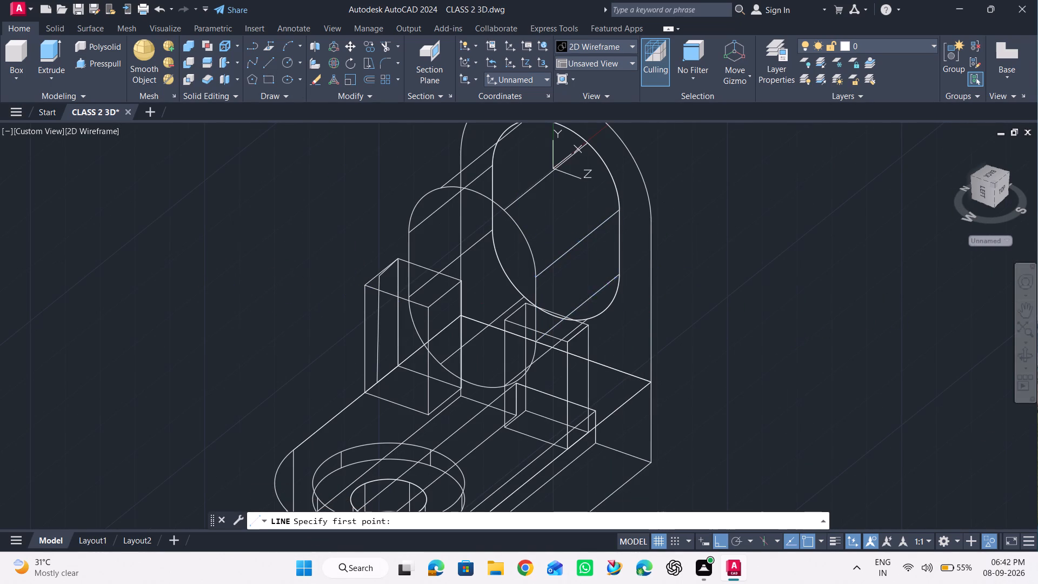
left_click(654, 275)
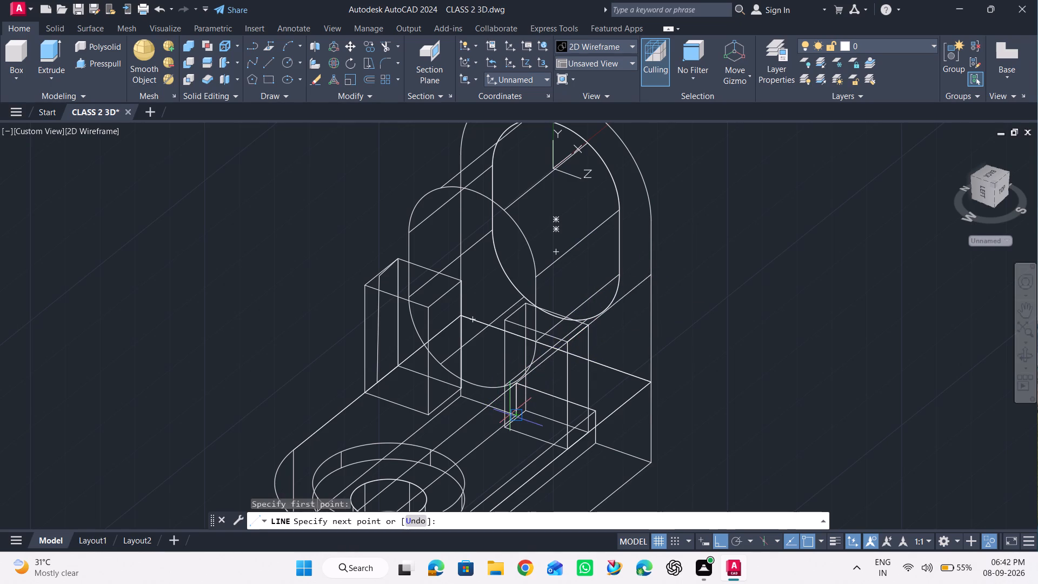
left_click(1024, 354)
left_click_drag(854, 318, 806, 311)
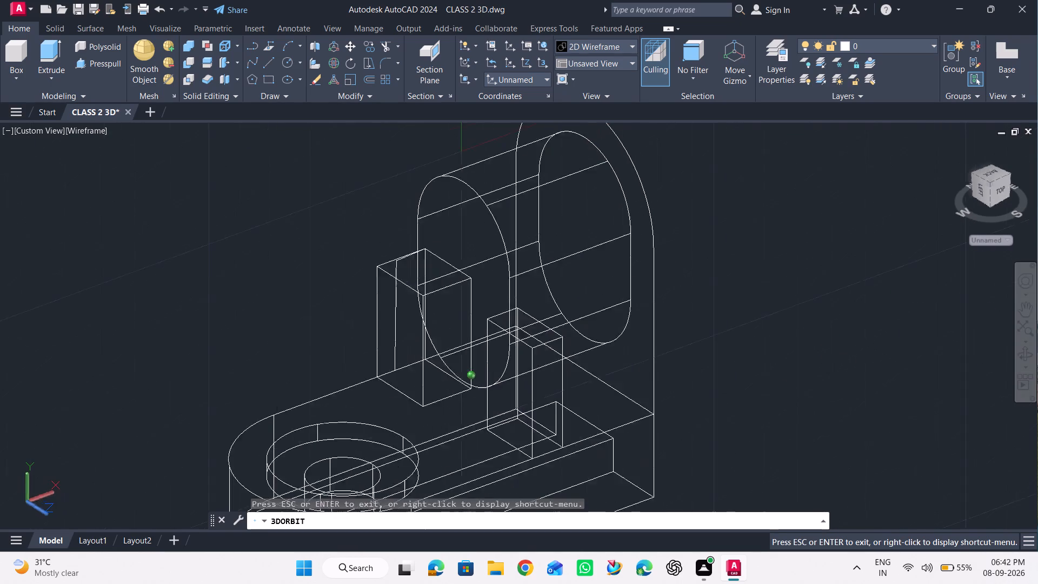
left_click_drag(806, 311, 789, 309)
scroll(783, 309, "down", 2)
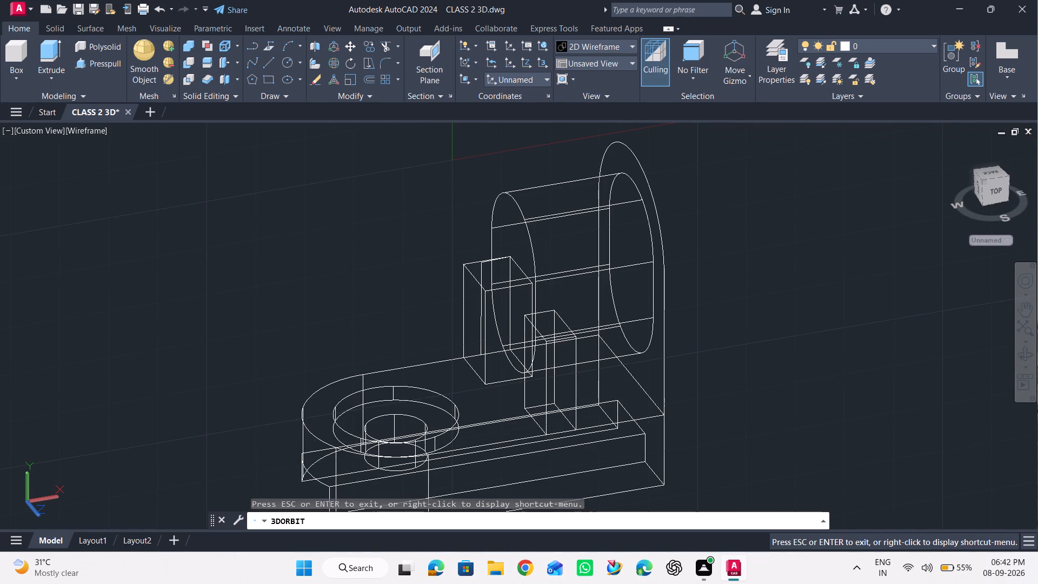
key("space")
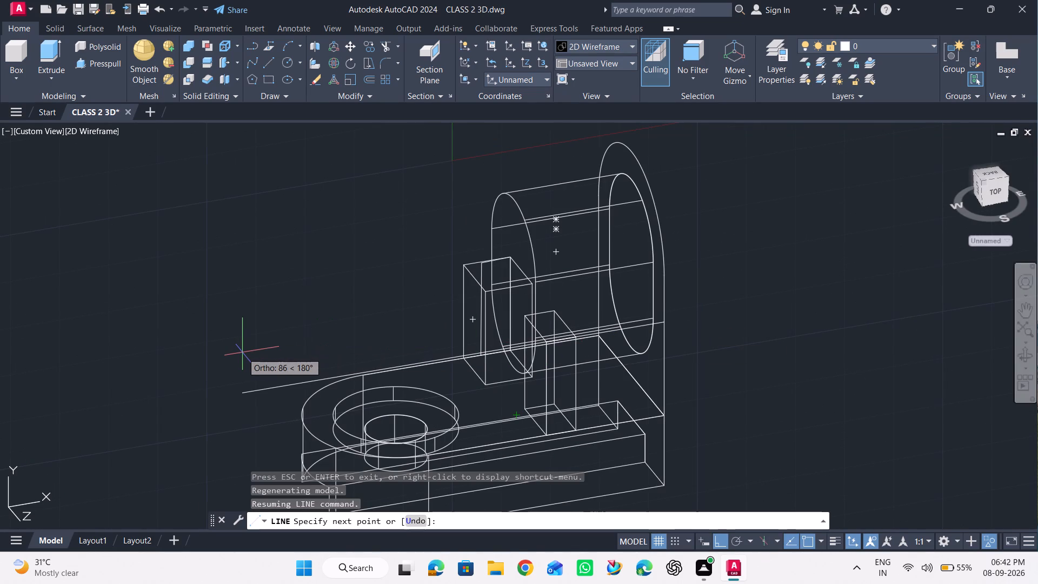
type("27")
key("Return")
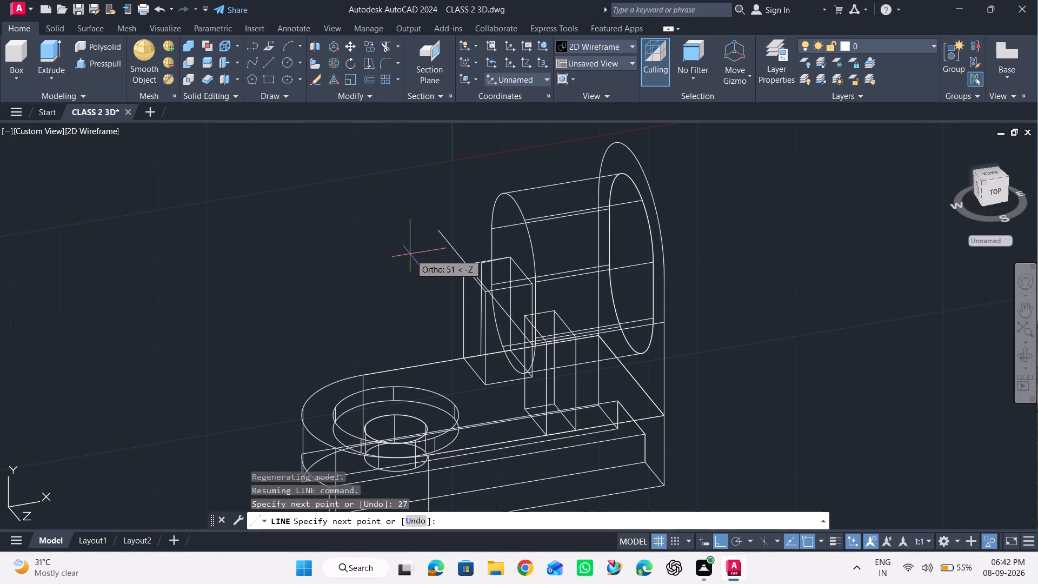
scroll(443, 262, "up", 3)
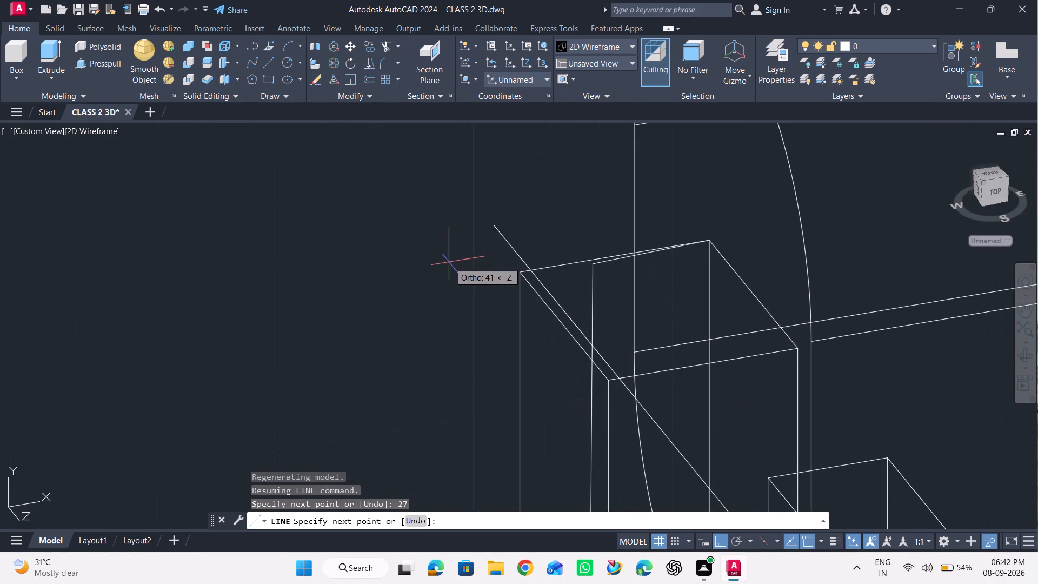
left_click(450, 262)
key("space")
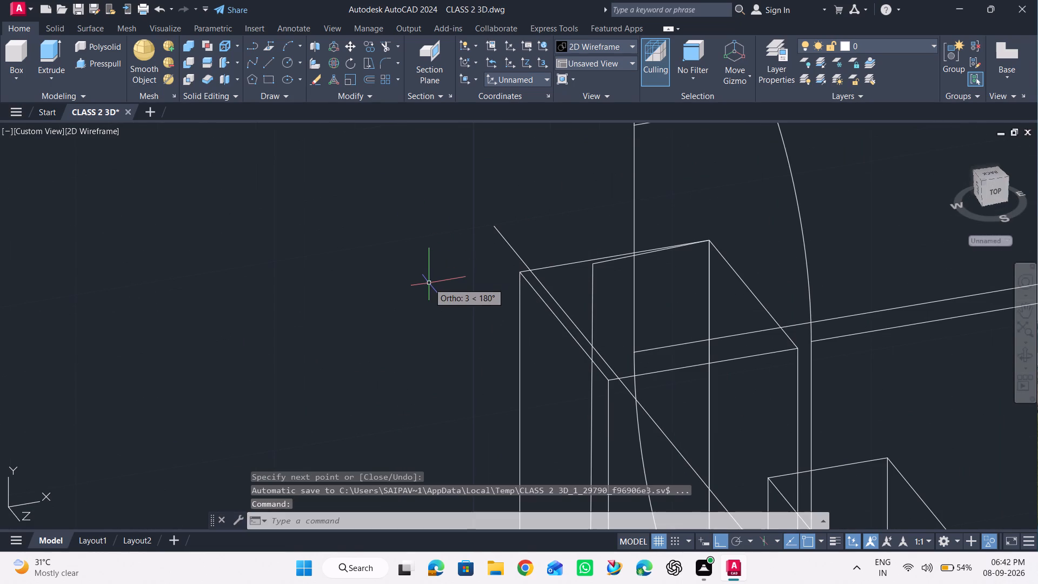
Stretch the top outer corner of the side box bearing the leftover construction lines onto the cross guide line.
left_click(524, 280)
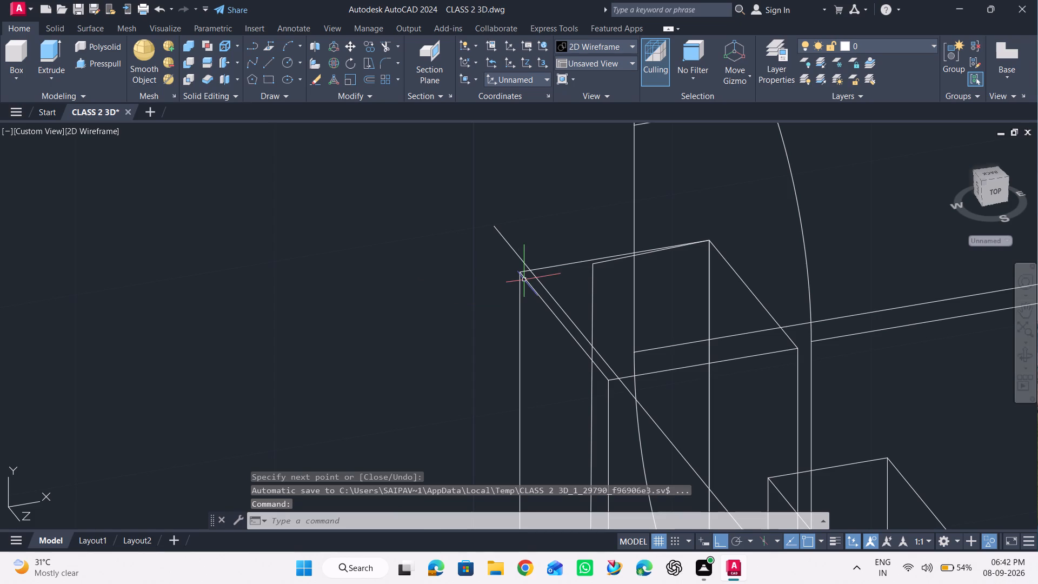
left_click(520, 274)
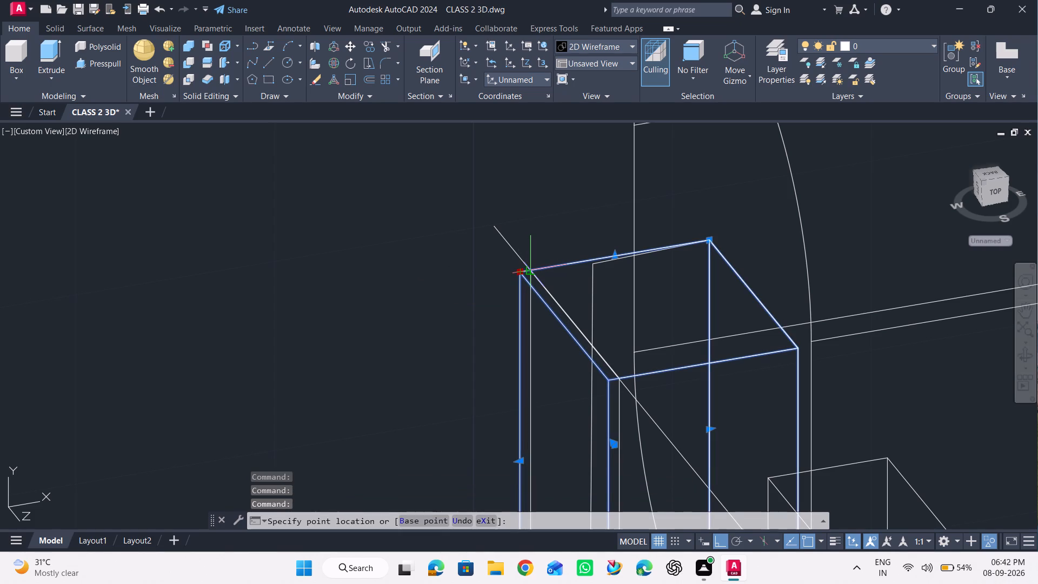
left_click(530, 271)
scroll(410, 234, "down", 2)
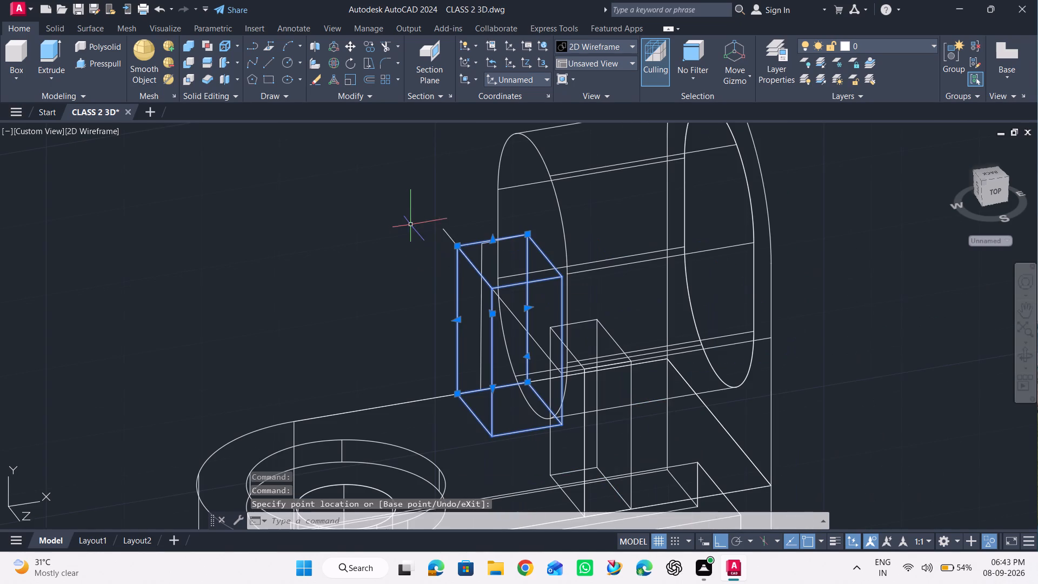
scroll(540, 390, "up", 2)
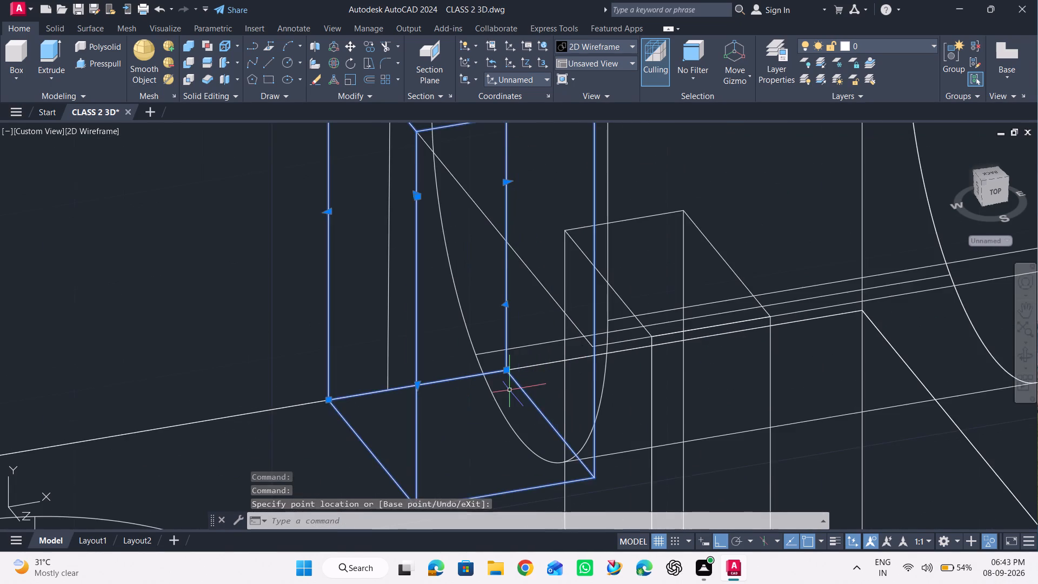
scroll(509, 390, "down", 2)
key("Escape")
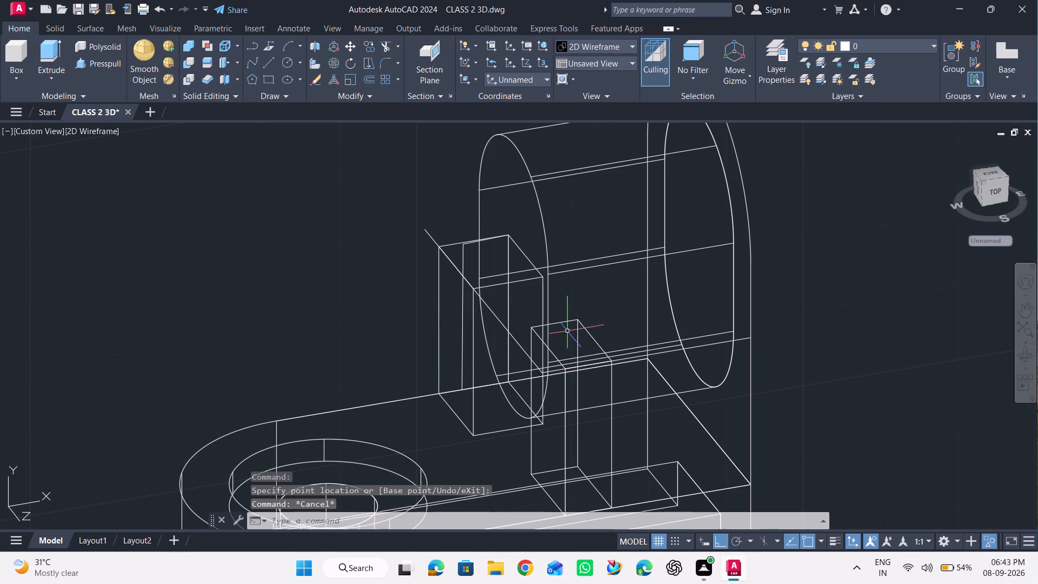
Stretch the other side box's top outer corner outward to the corner where the two guide lines meet.
left_click(554, 353)
scroll(534, 387, "up", 1)
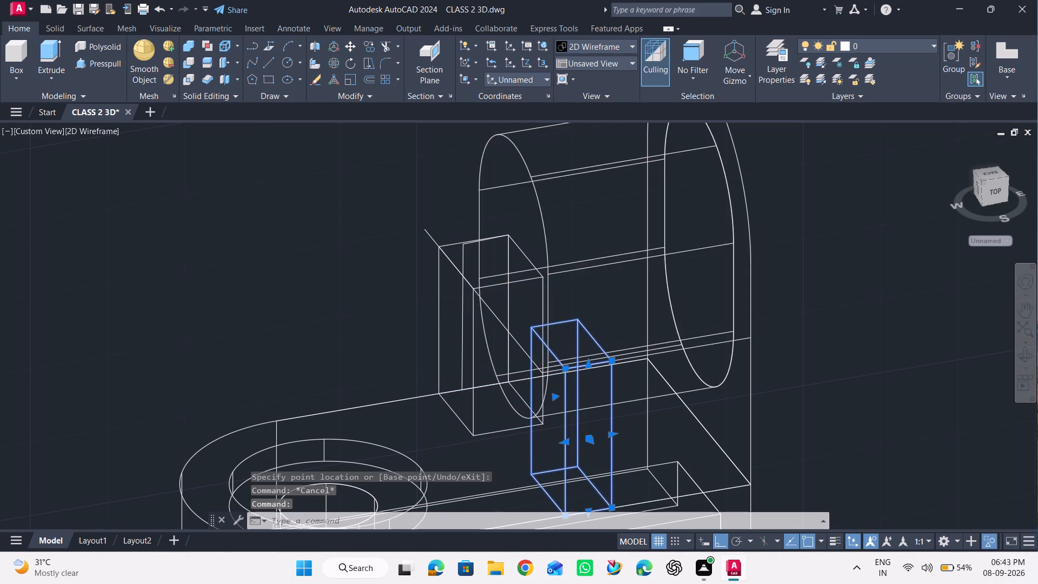
scroll(534, 387, "up", 1)
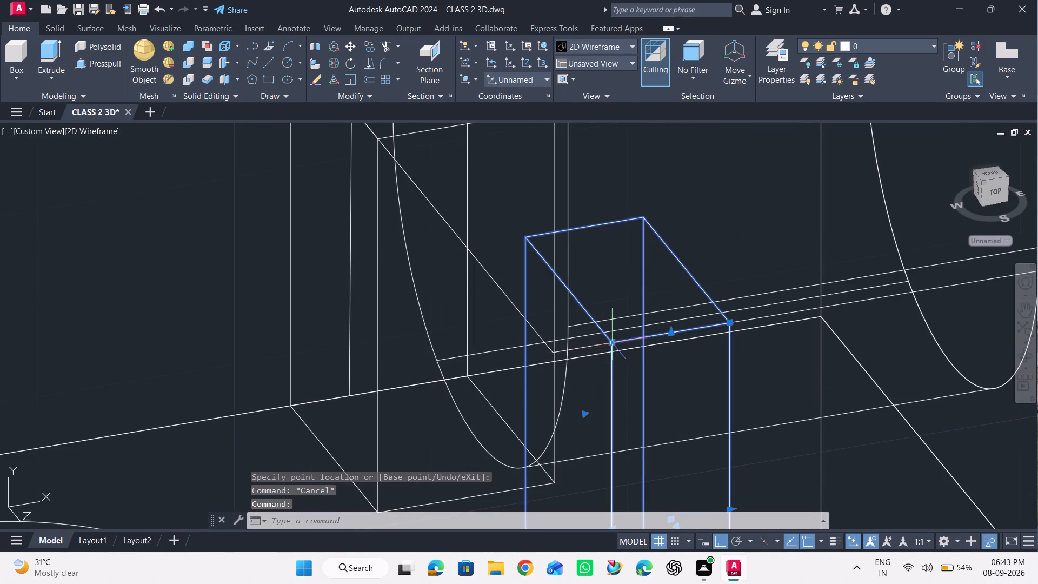
left_click(614, 344)
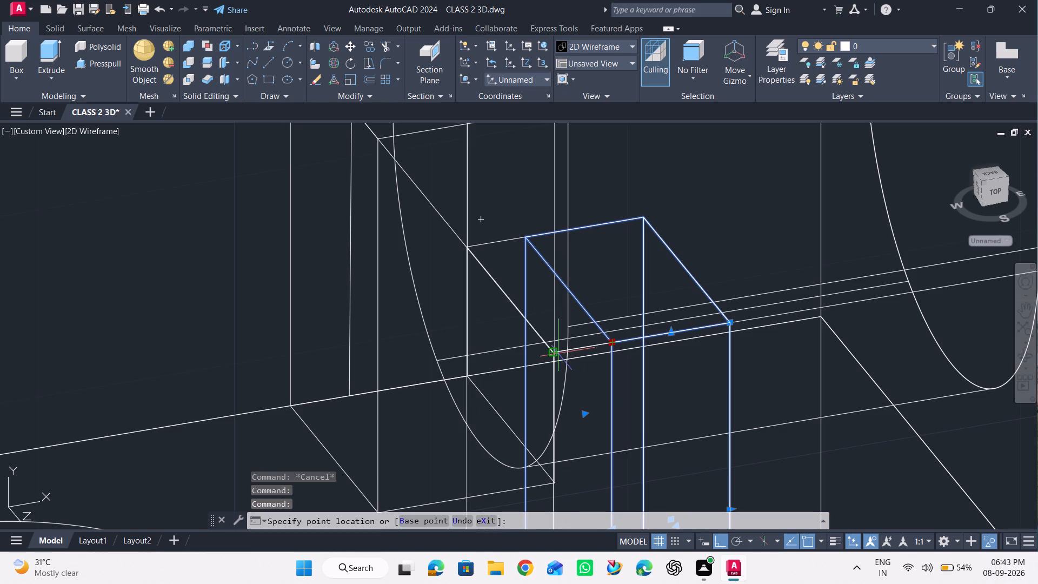
left_click(554, 355)
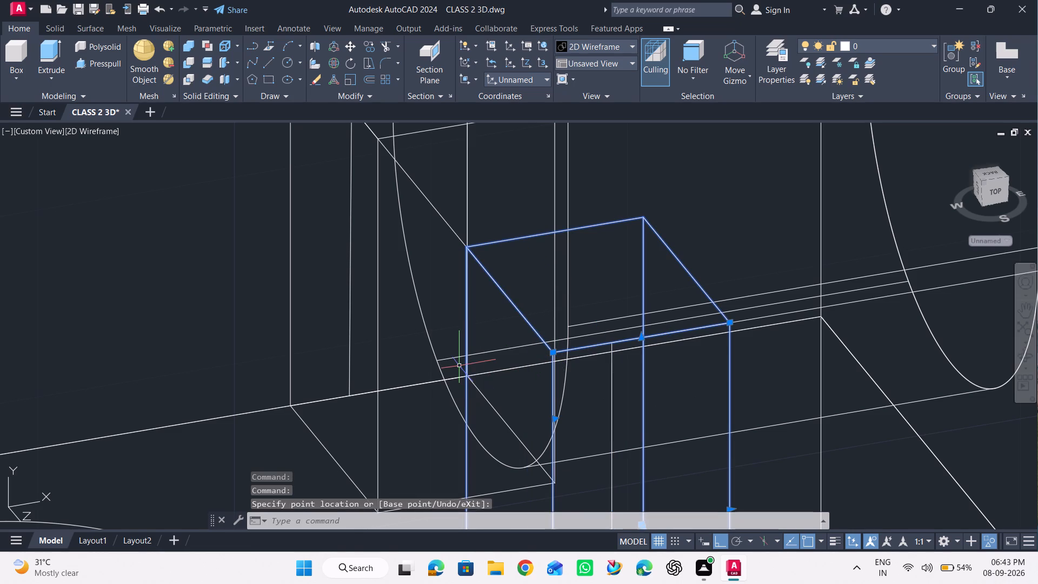
key("Escape")
Move the oval extrusion outward from the upright so its outer end lines up with the cross guide line.
scroll(450, 397, "down", 2)
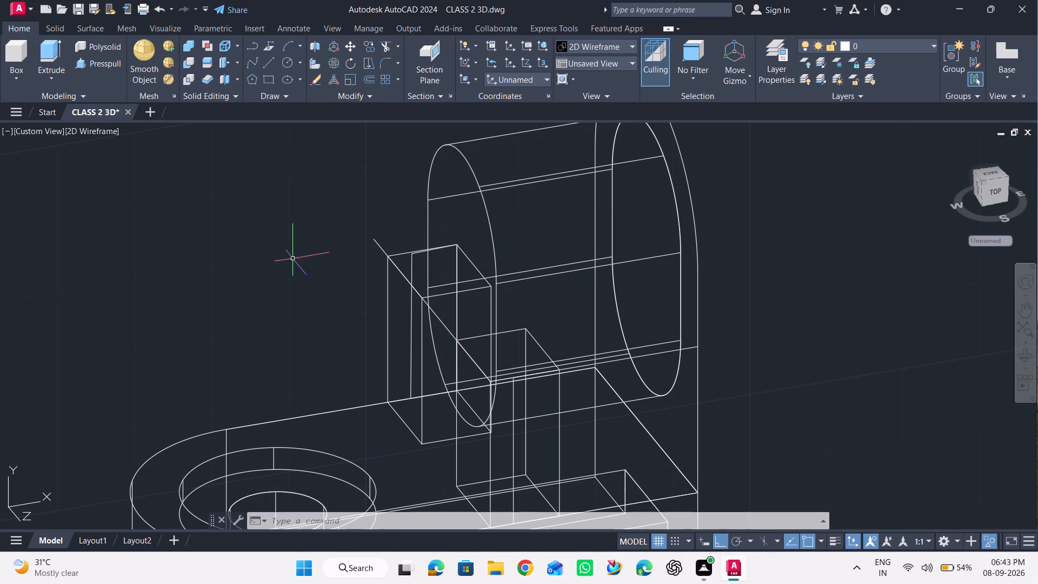
left_click(428, 272)
scroll(415, 300, "up", 1)
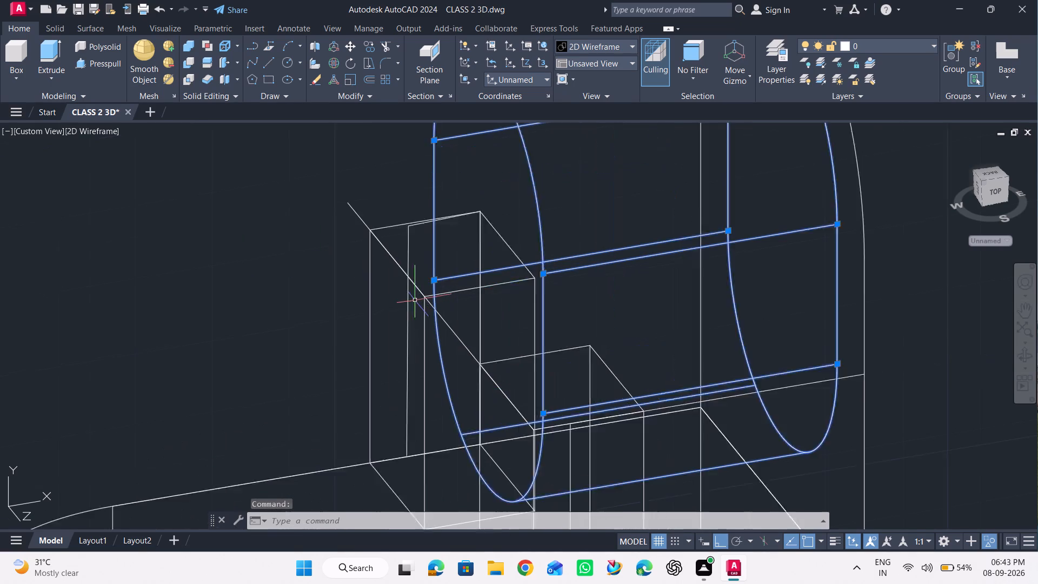
scroll(415, 300, "up", 1)
left_click(443, 269)
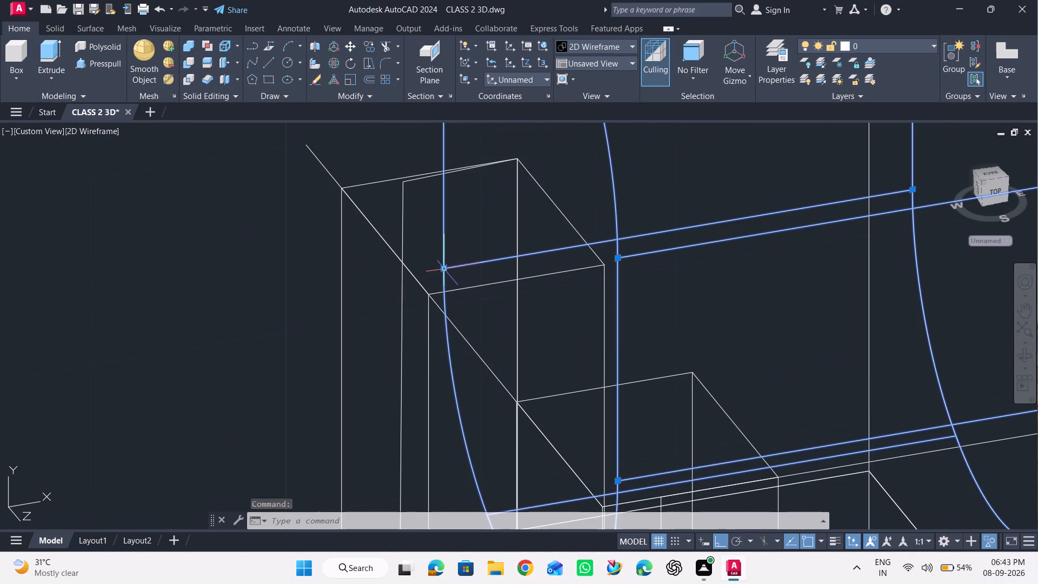
left_click(414, 275)
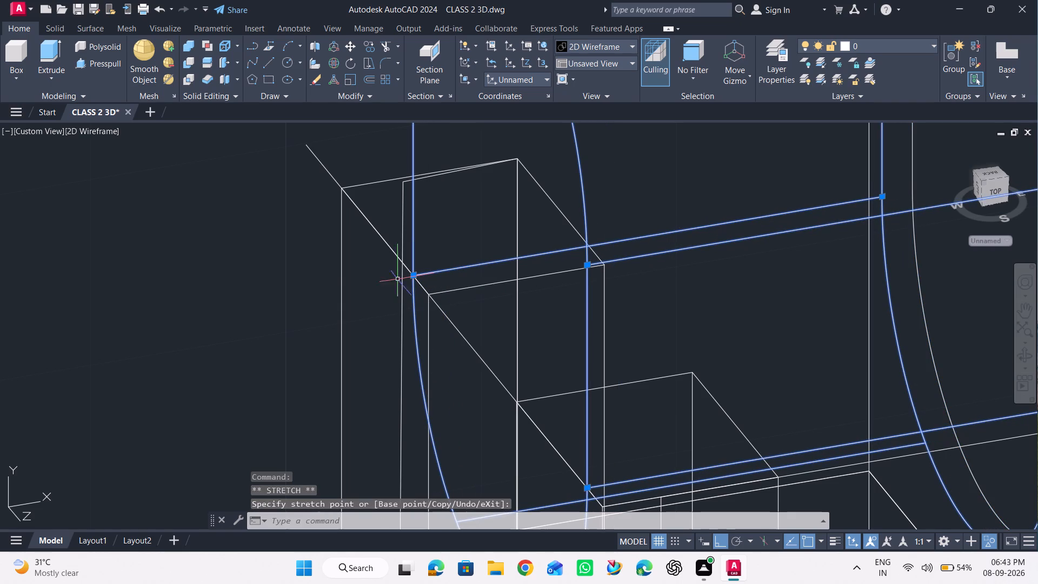
scroll(331, 241, "down", 3)
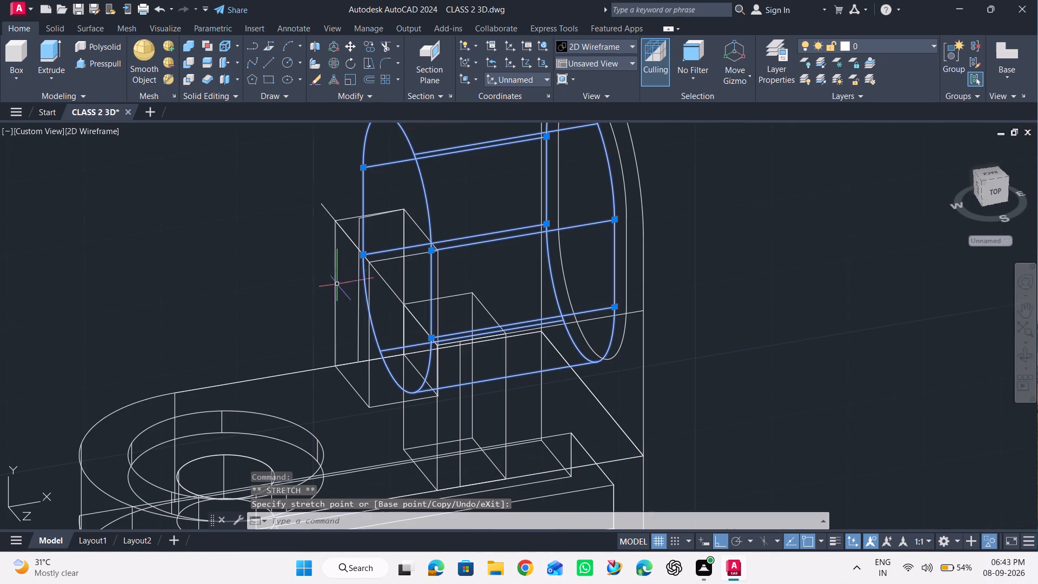
scroll(305, 229, "up", 2)
key("Escape")
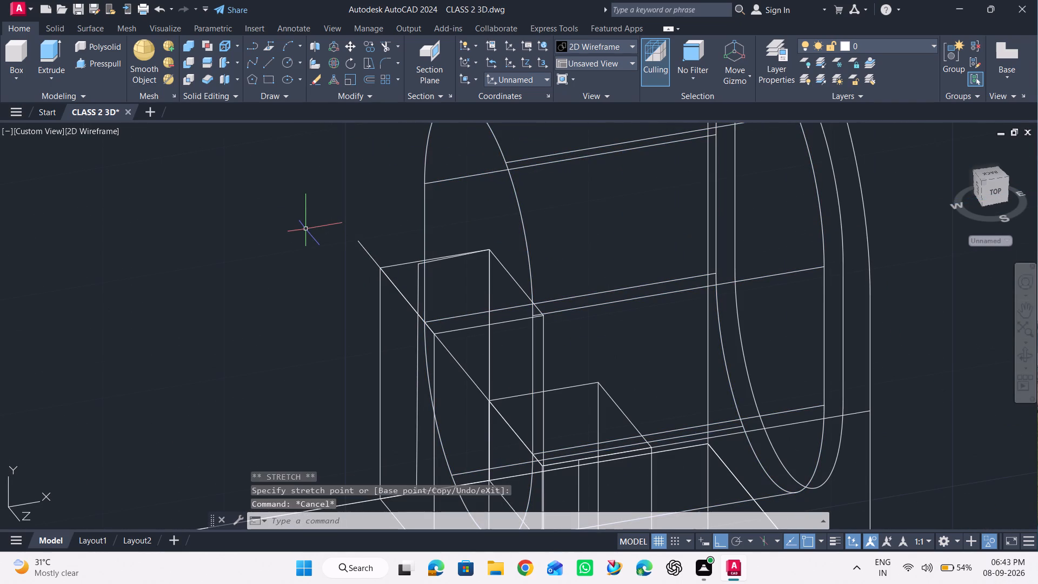
Erase the two guide lines, the 27-unit one and the one crossing the side boxes.
left_click(367, 254)
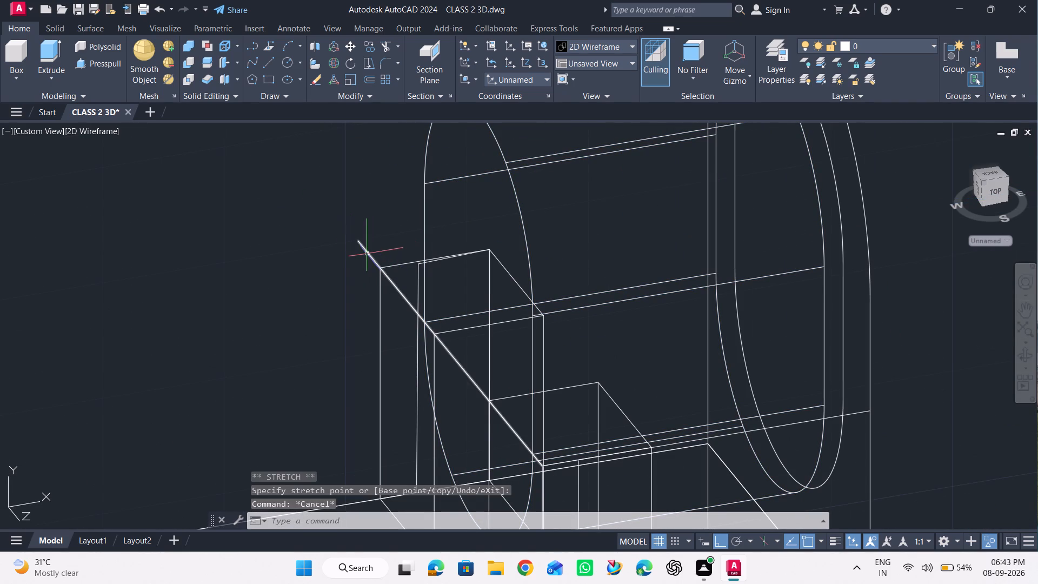
left_click(589, 459)
key("Delete")
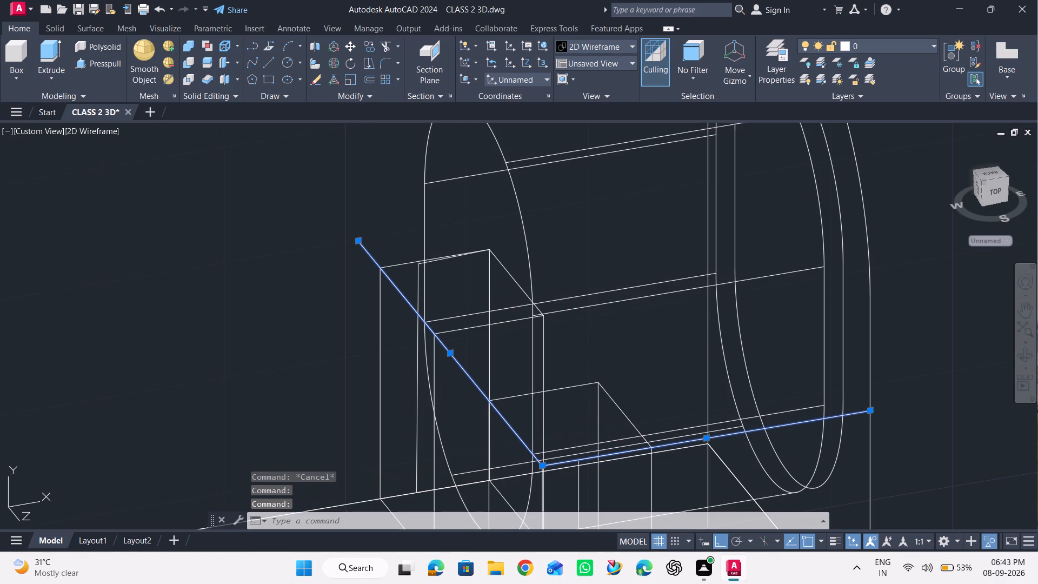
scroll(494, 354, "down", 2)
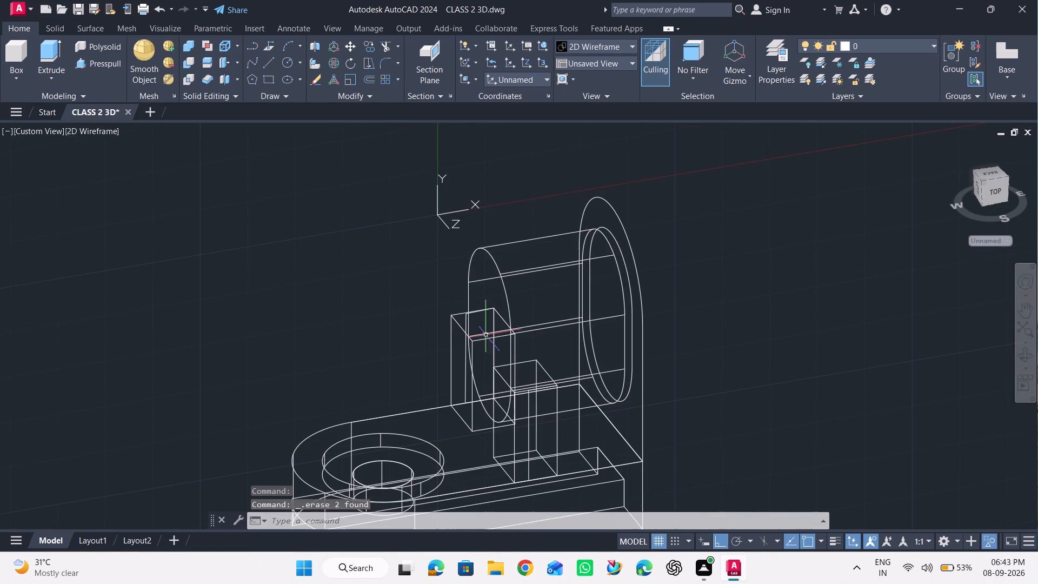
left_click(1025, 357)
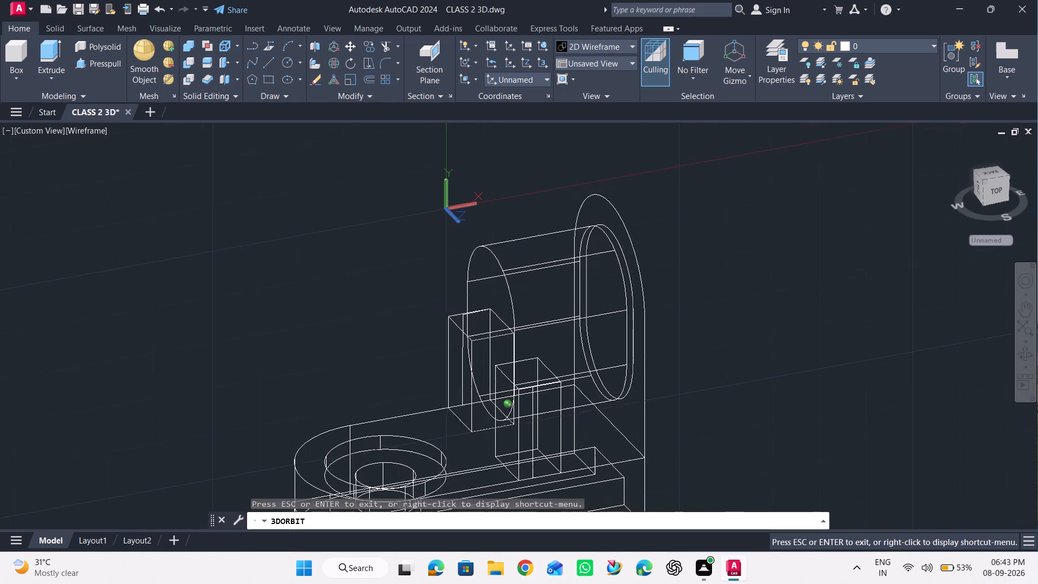
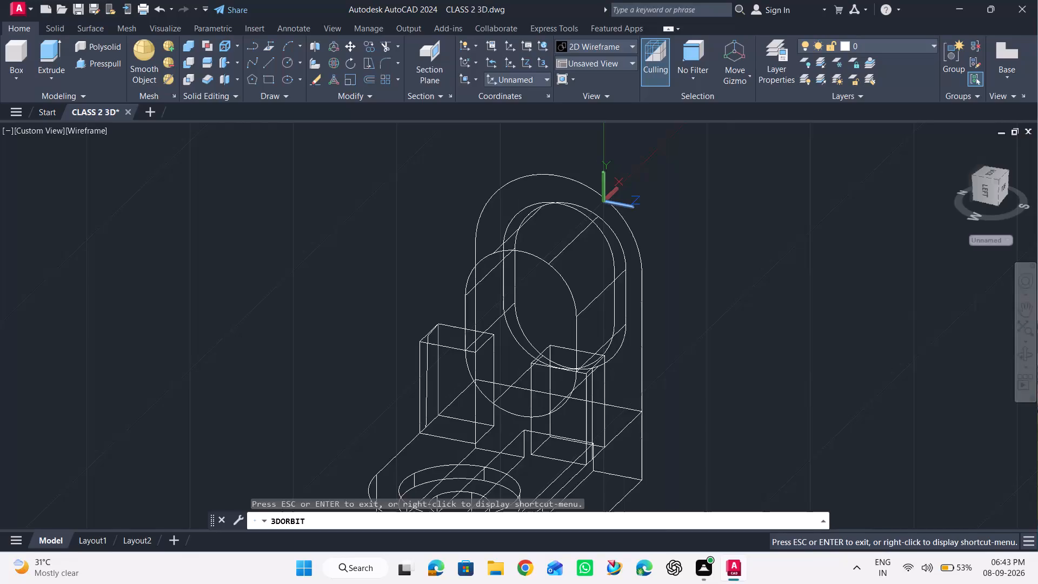
Subtract the oval extrusion from the two side boxes to cut their inner corners to the oval's curve.
key("Escape")
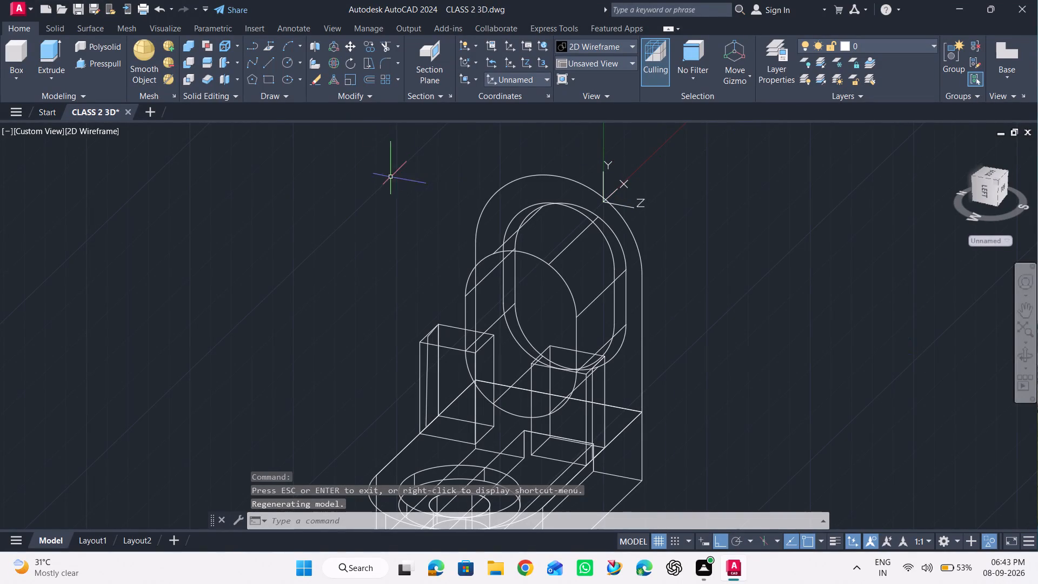
left_click(190, 62)
left_click(439, 347)
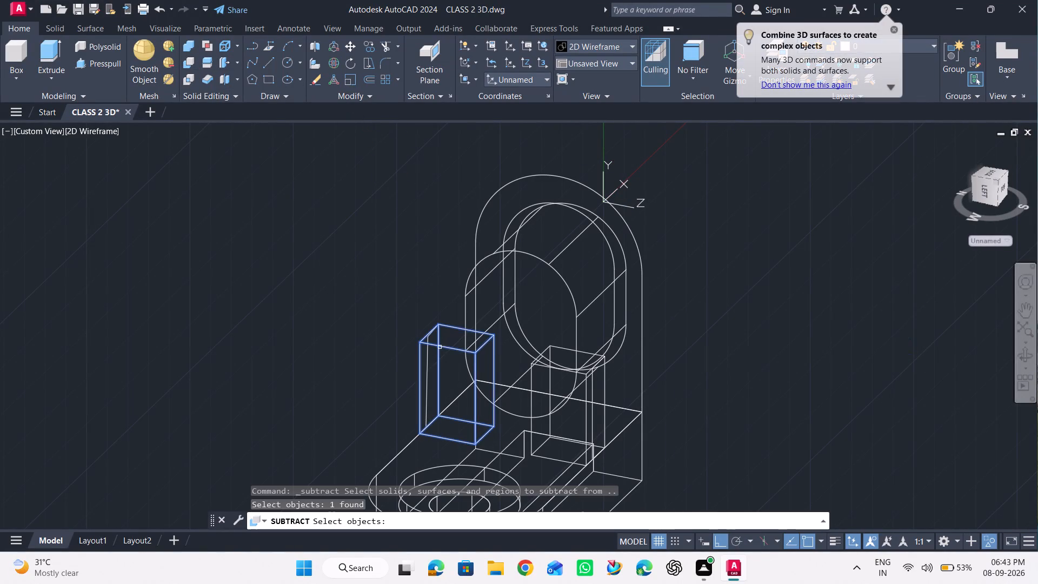
left_click(545, 367)
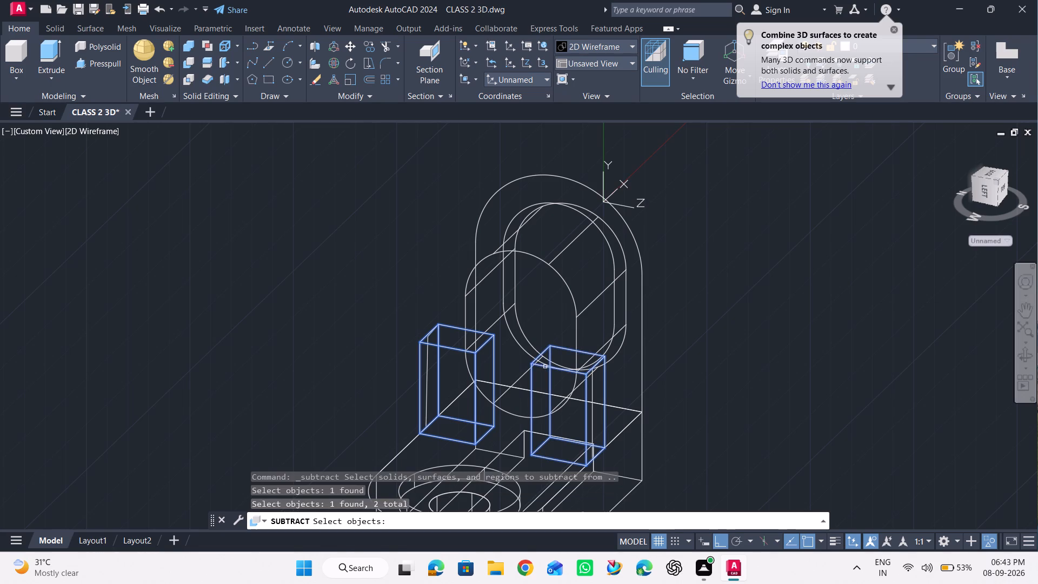
key("Return")
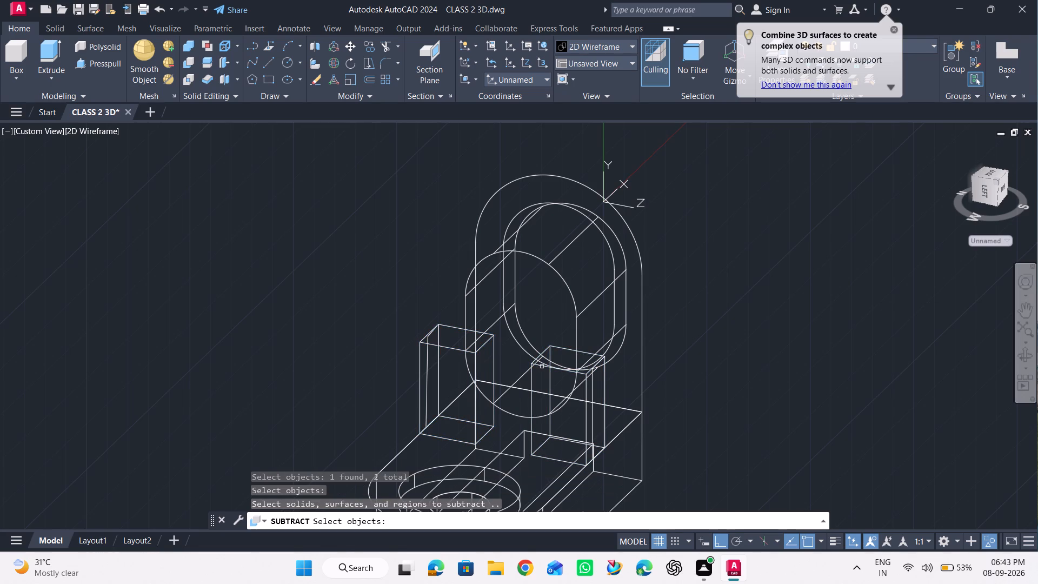
left_click(465, 317)
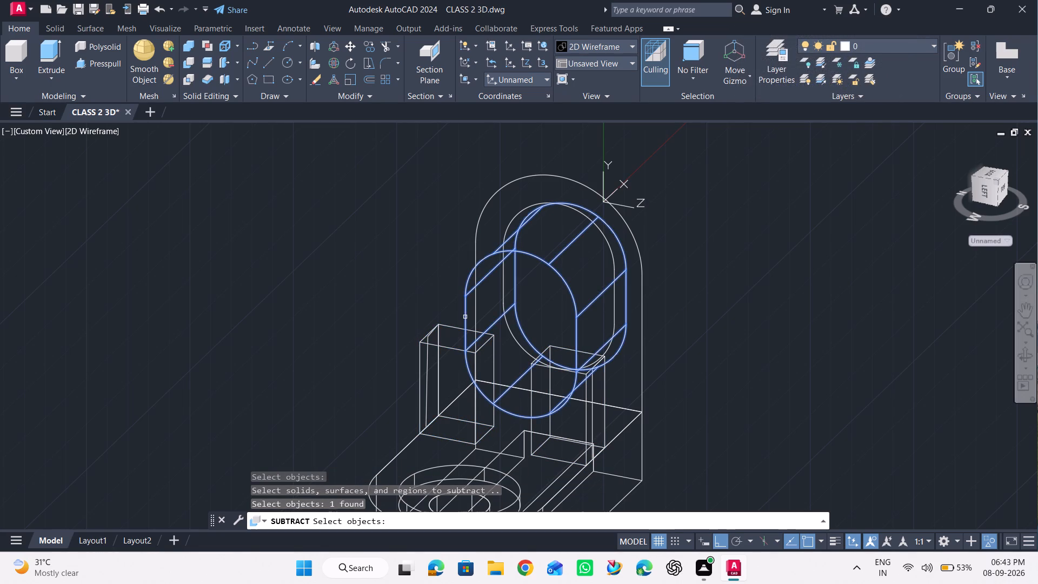
key("Return")
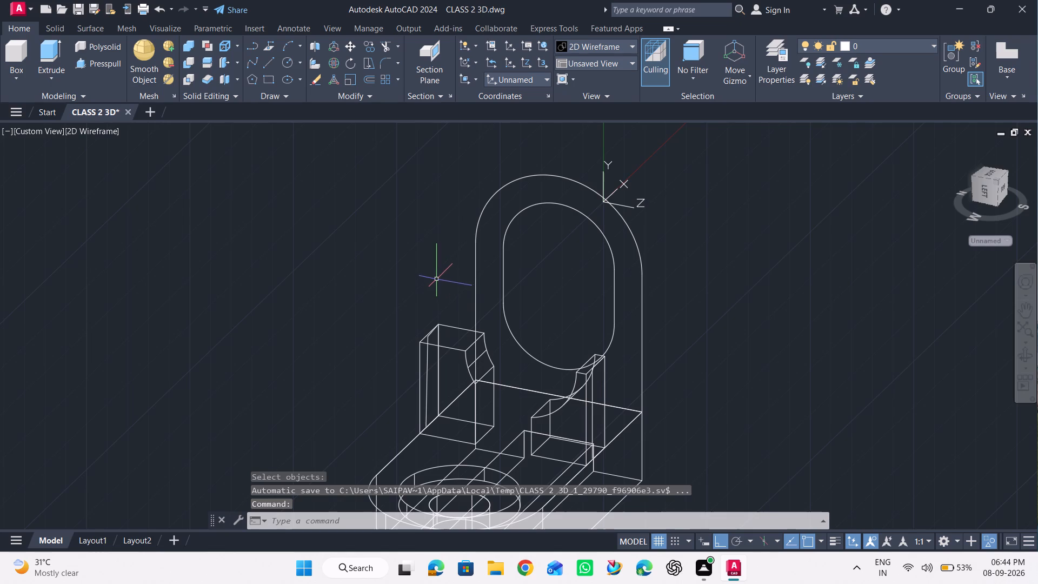
Erase the leftover arch and oval profile outlines standing above the base.
scroll(455, 269, "down", 1)
left_click(609, 271)
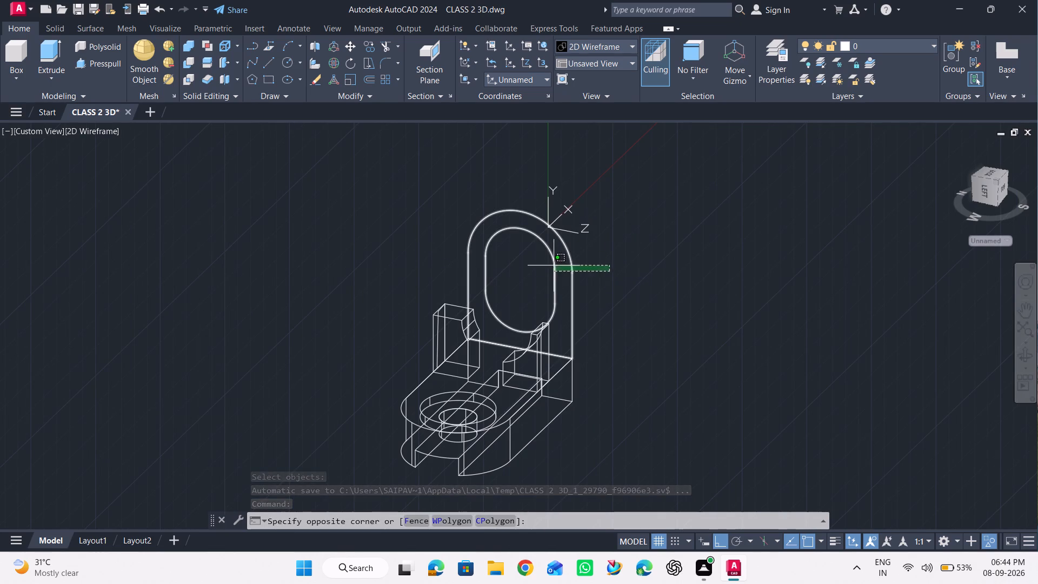
left_click(509, 269)
key("Delete")
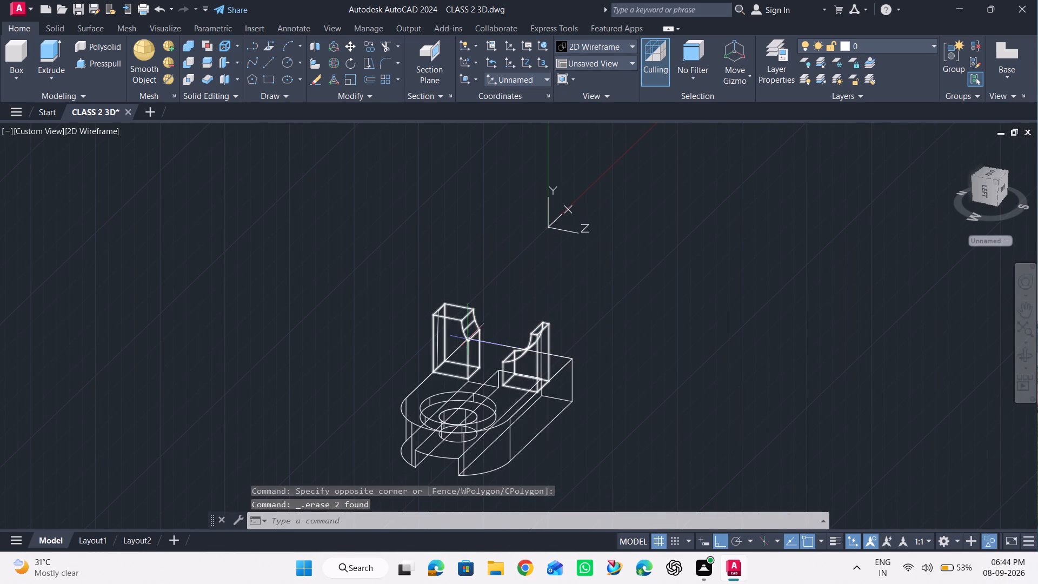
Erase the leftover vertical line and short slanted line on the outer side of the taller-looking side box.
scroll(435, 322, "up", 4)
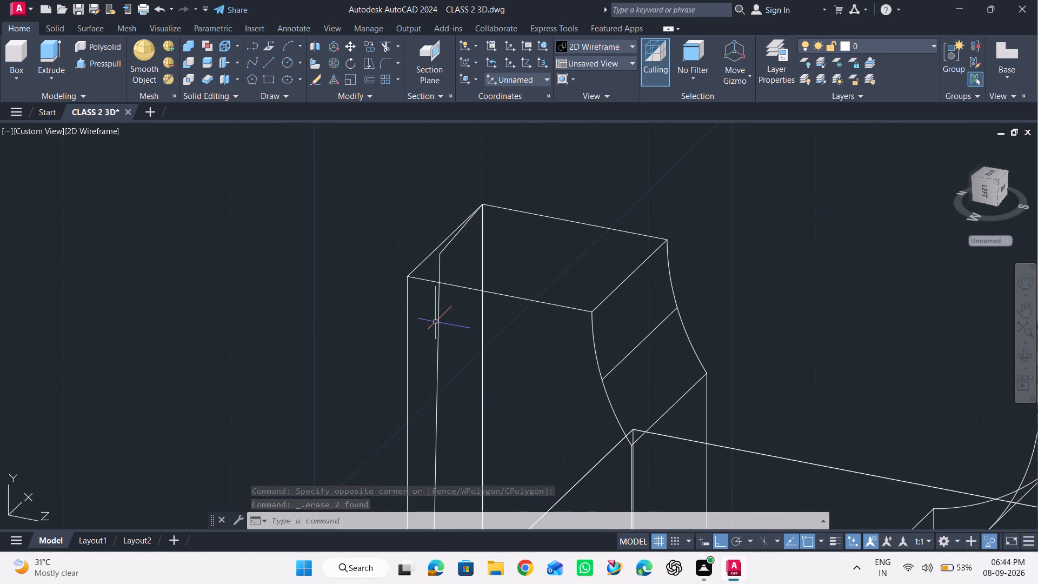
left_click(438, 320)
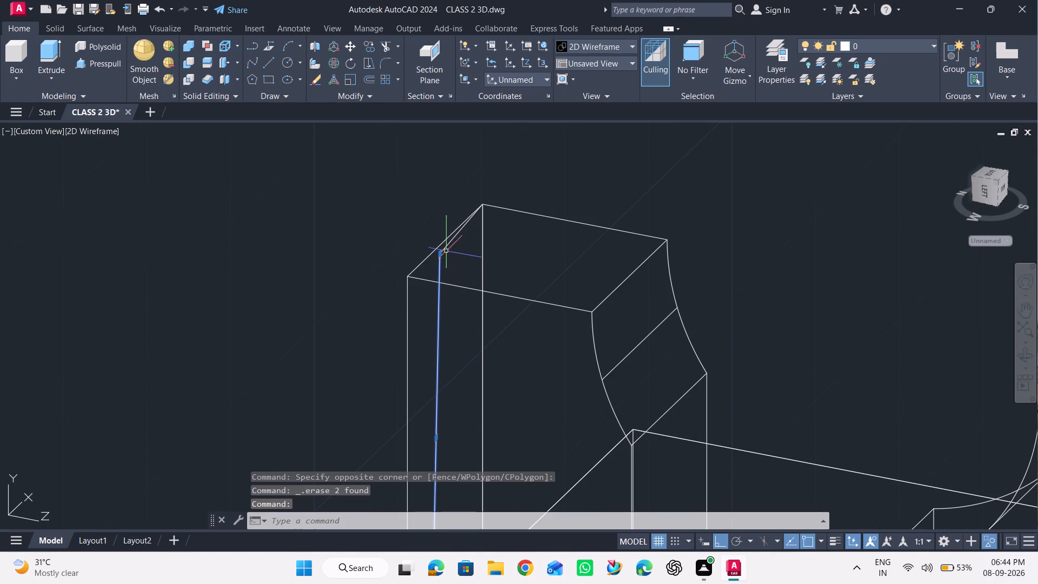
left_click(446, 247)
key("Delete")
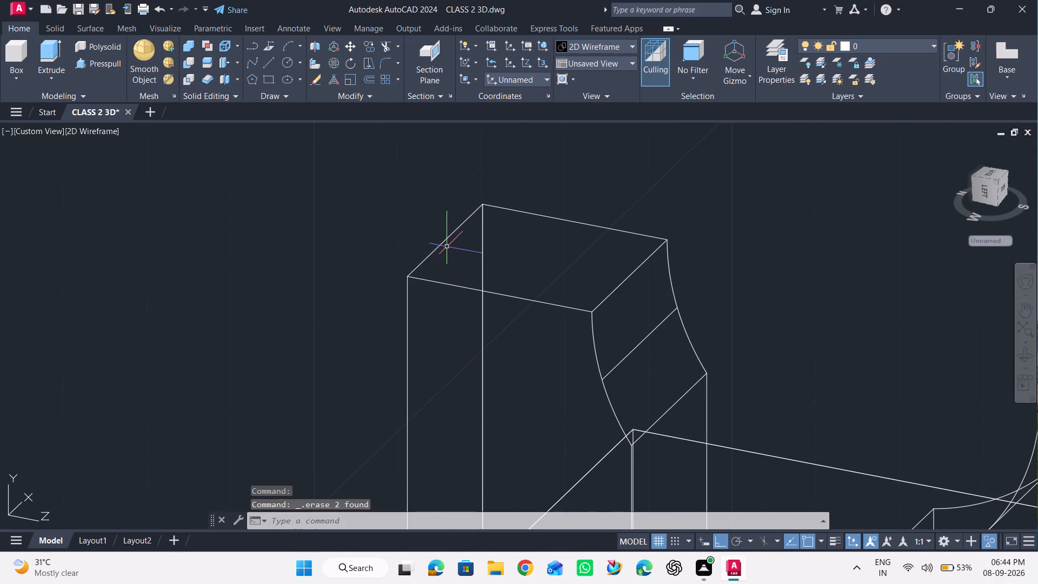
Hide the cut side-box solid to expose the construction lines behind it.
scroll(451, 249, "down", 3)
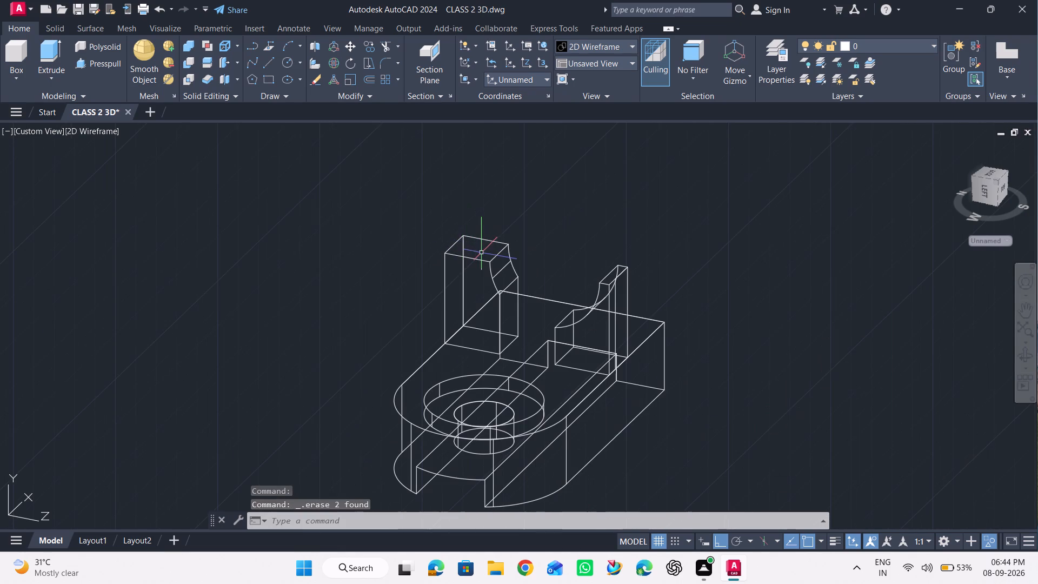
left_click(483, 260)
right_click(376, 263)
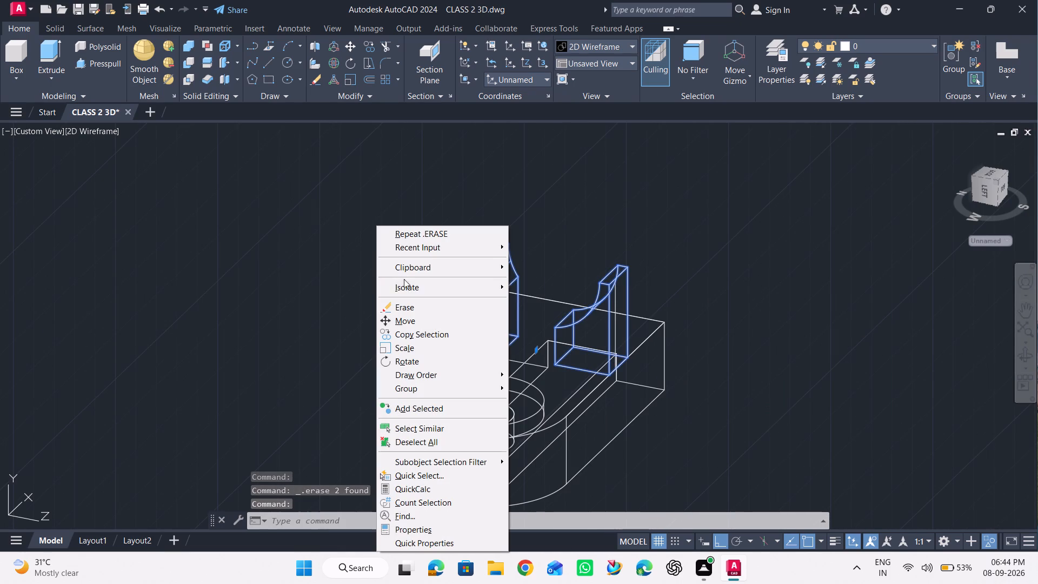
left_click(403, 290)
left_click(517, 297)
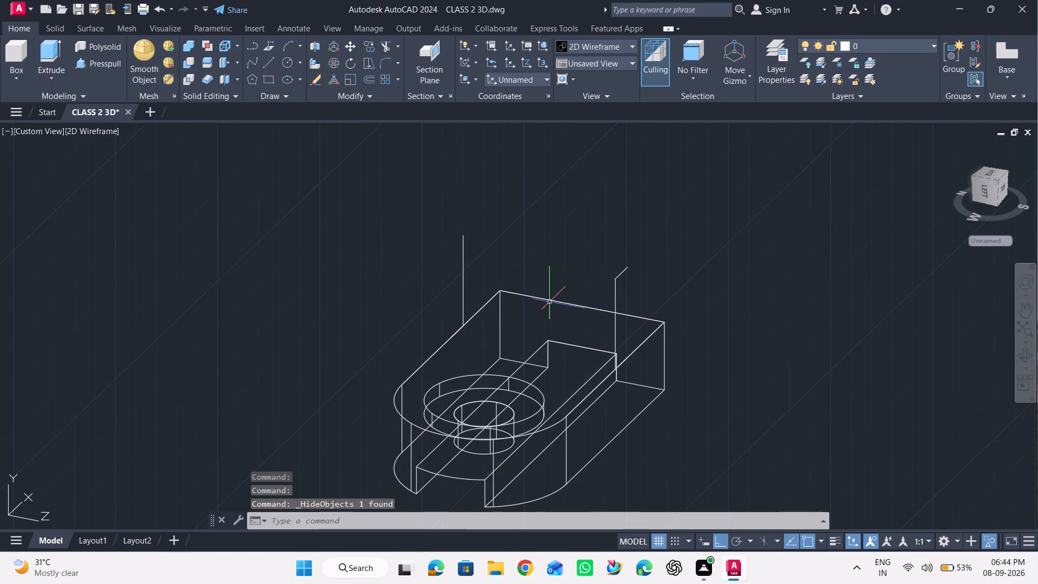
Erase the three leftover construction lines standing on the base where the side boxes were.
left_click(628, 270)
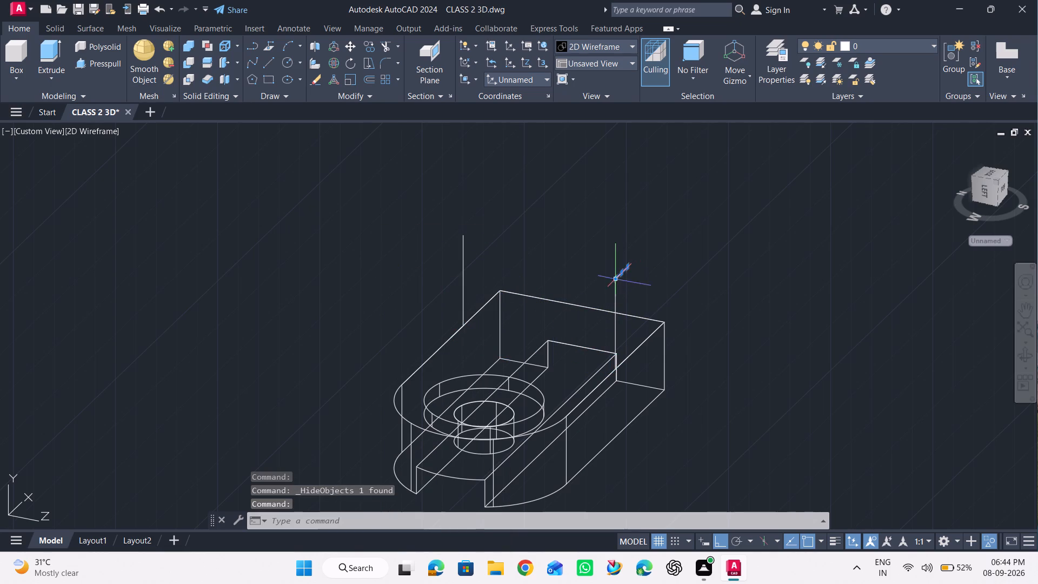
left_click(616, 292)
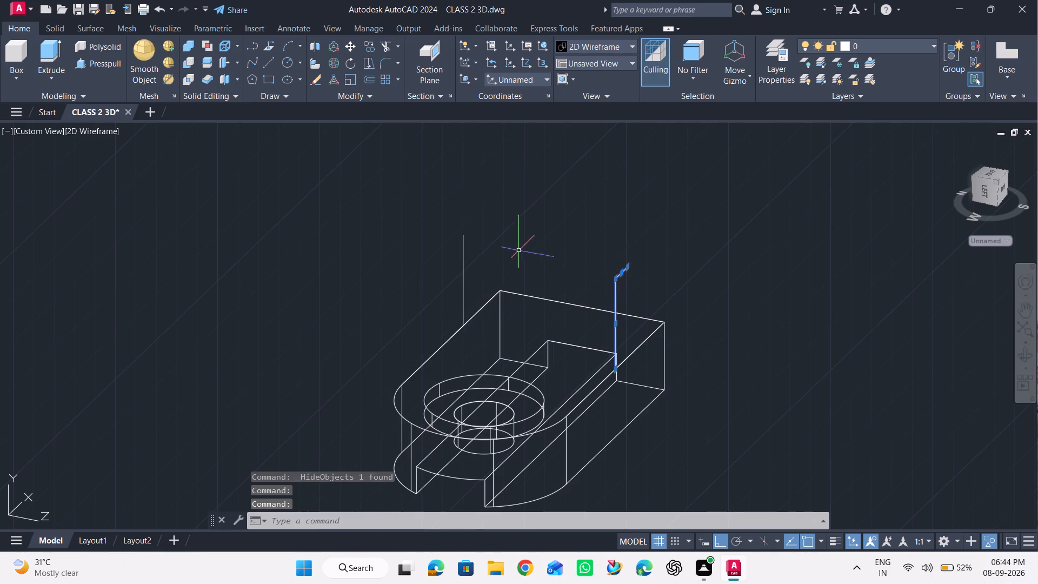
left_click_drag(484, 232, 448, 243)
left_click(432, 255)
key("Delete")
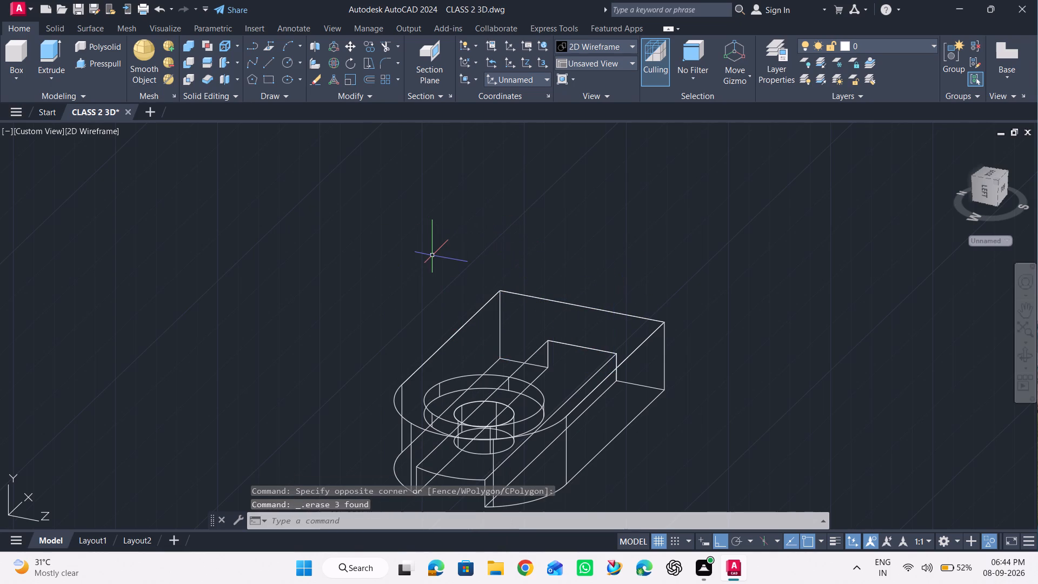
Hide the slotted base together with the two counterbore cylinders.
left_click(601, 309)
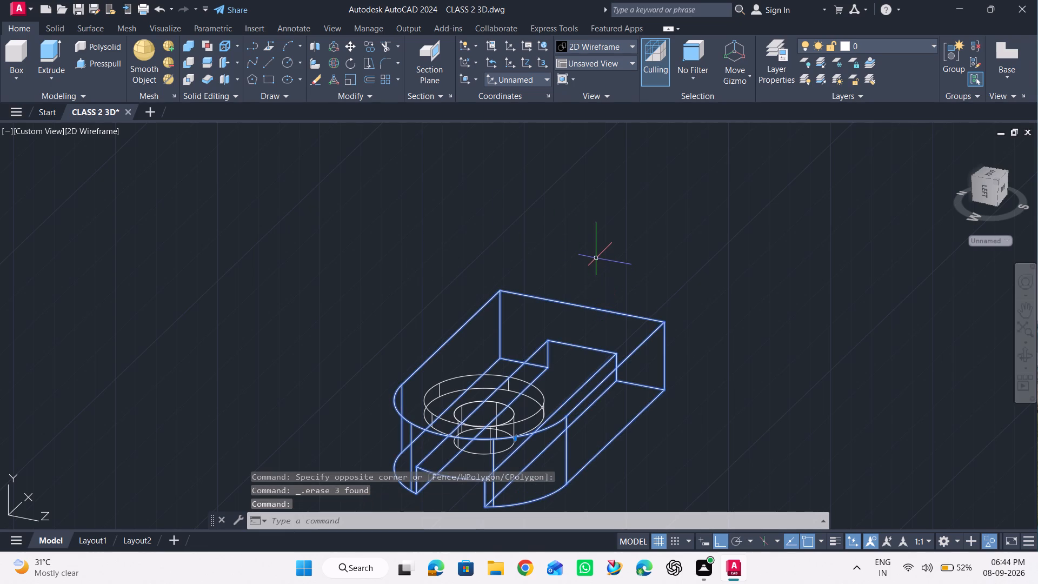
scroll(577, 225, "down", 1)
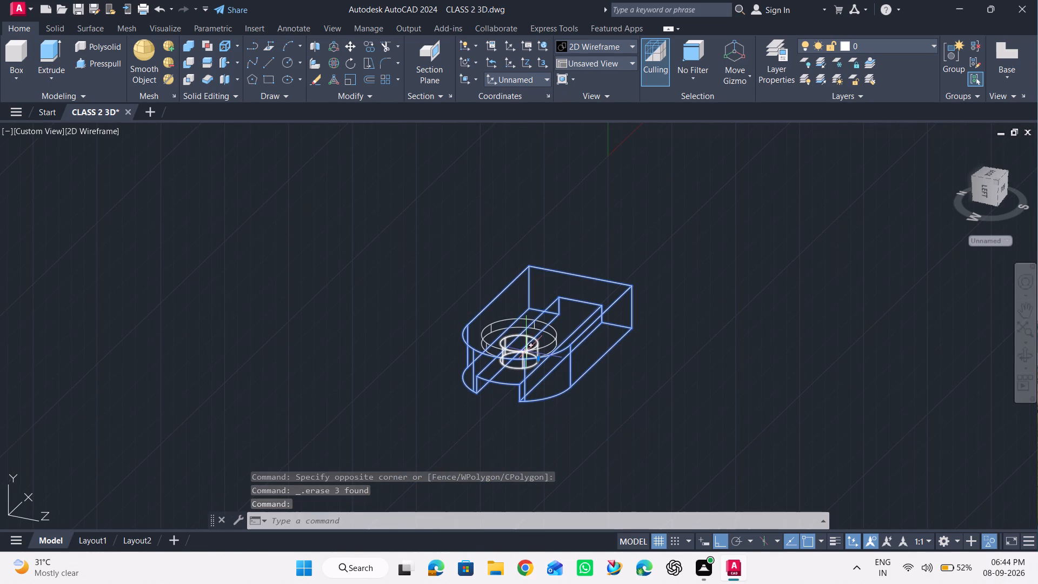
left_click(528, 354)
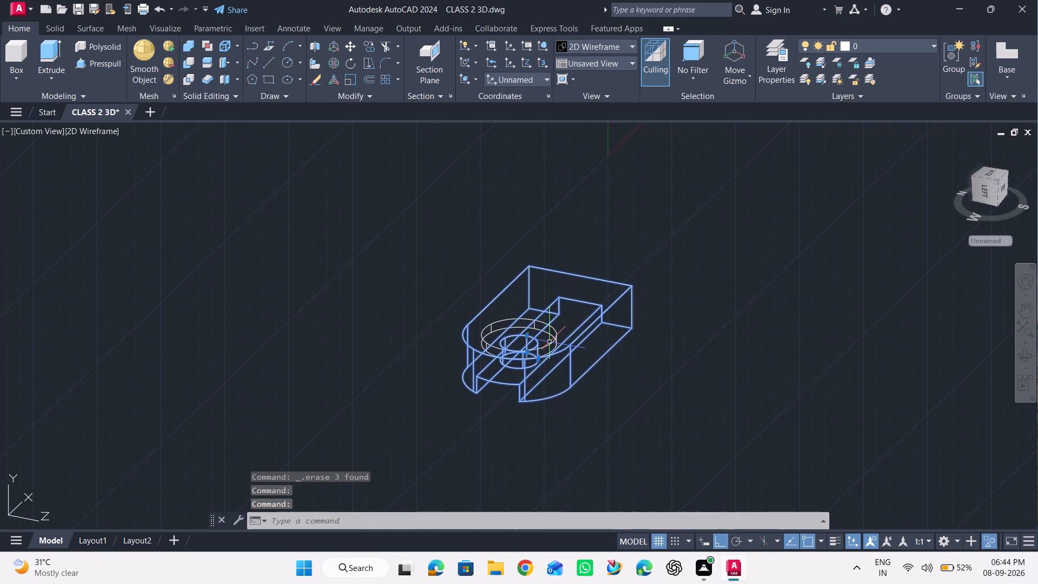
left_click(549, 342)
right_click(621, 216)
left_click(660, 279)
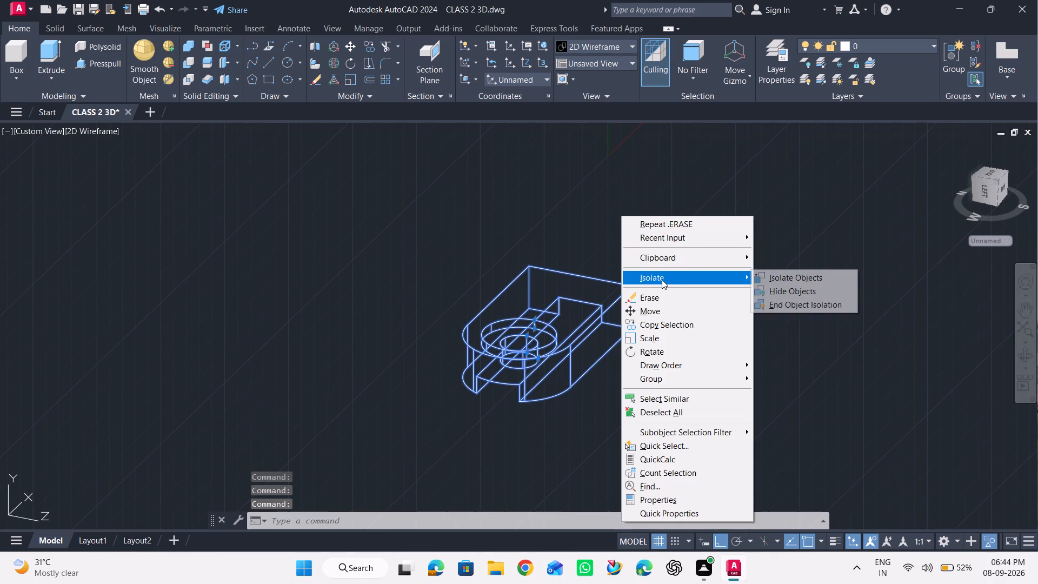
left_click(775, 291)
Erase all the leftover base and slot outline lines and the hole circle still showing.
left_click(719, 249)
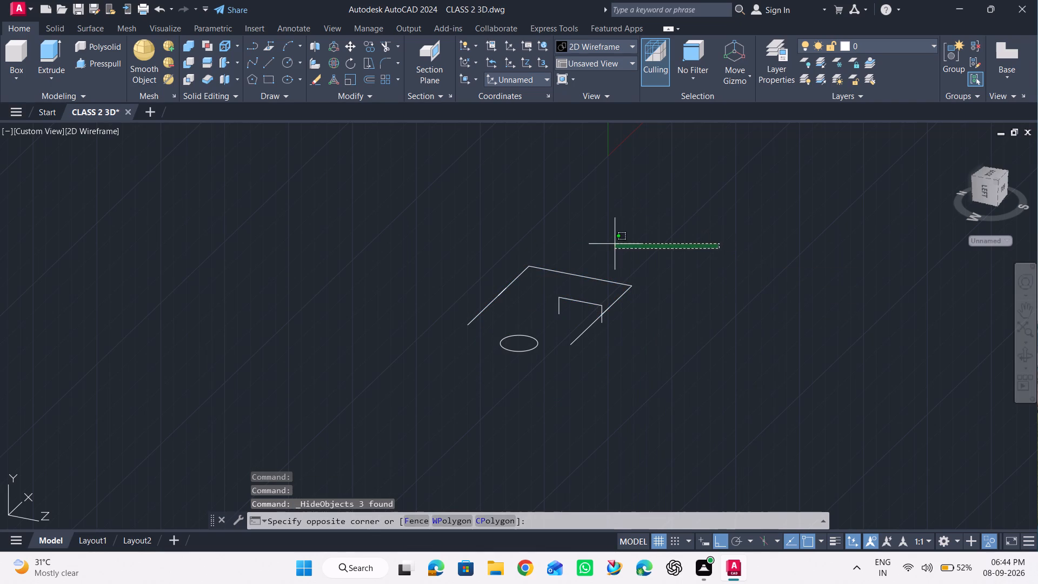
left_click(444, 366)
key("Delete")
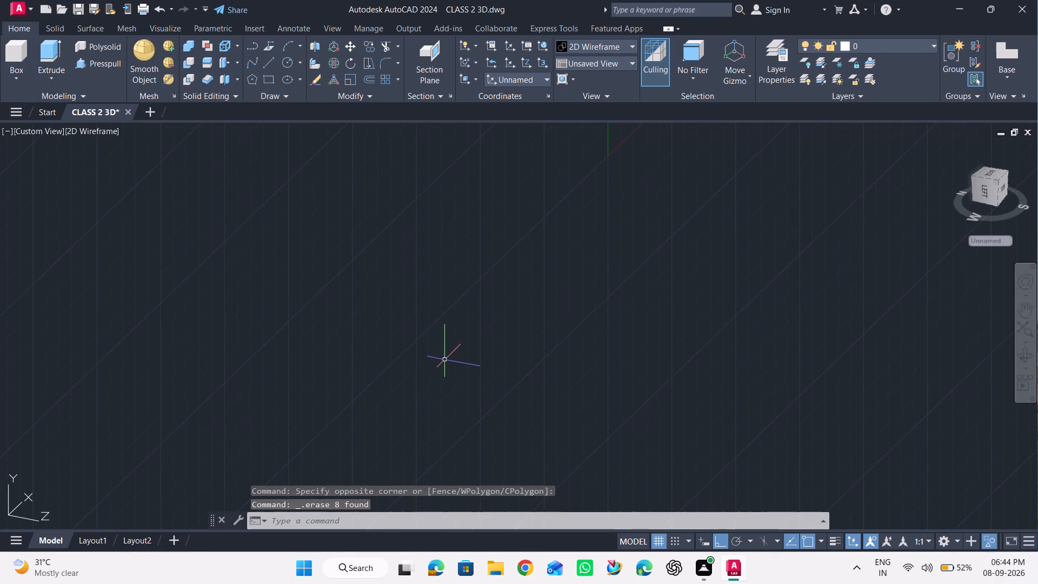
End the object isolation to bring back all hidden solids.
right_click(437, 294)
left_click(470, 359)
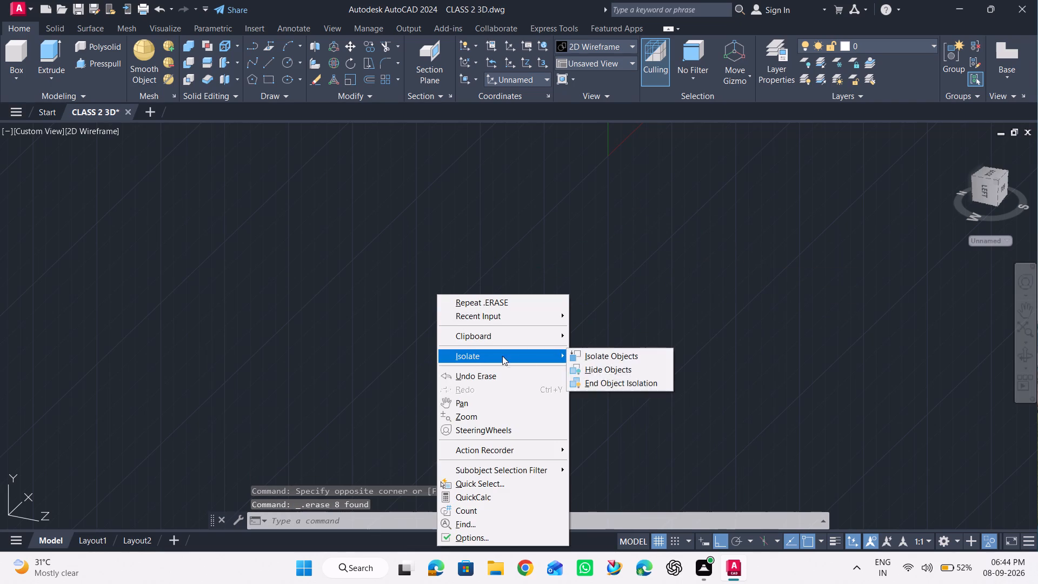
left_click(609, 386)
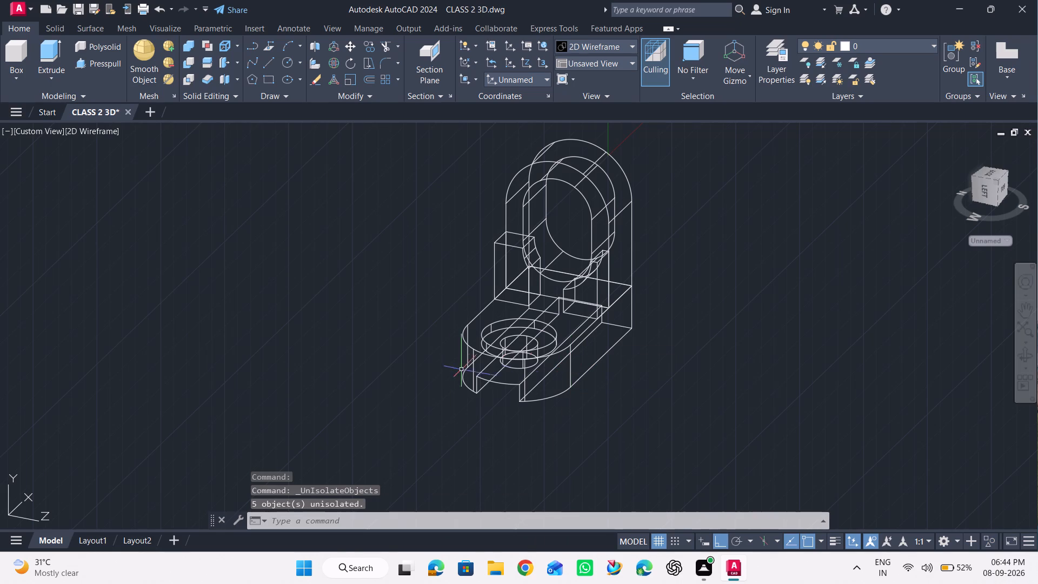
Examine the complete bracket from several angles, including the cut side boxes, upright and counterbored base.
left_click(1031, 357)
left_click_drag(822, 269, 737, 241)
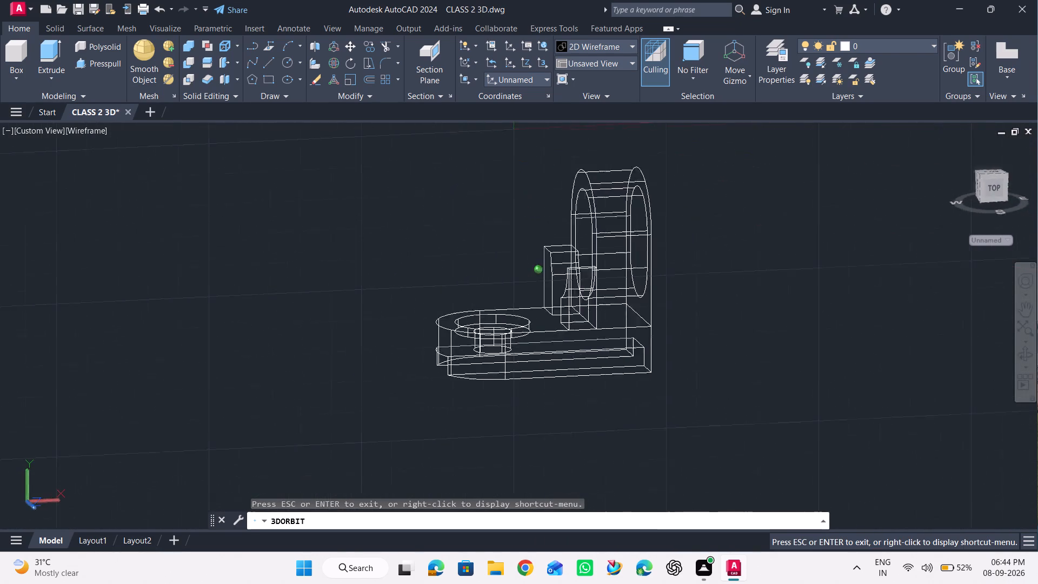
left_click_drag(737, 241, 938, 261)
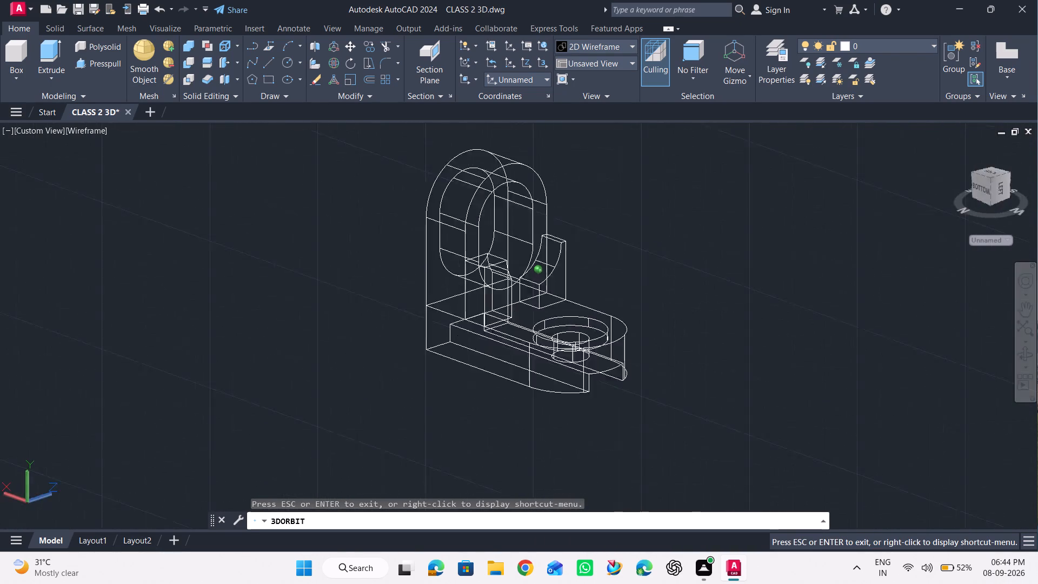
left_click_drag(938, 261, 716, 284)
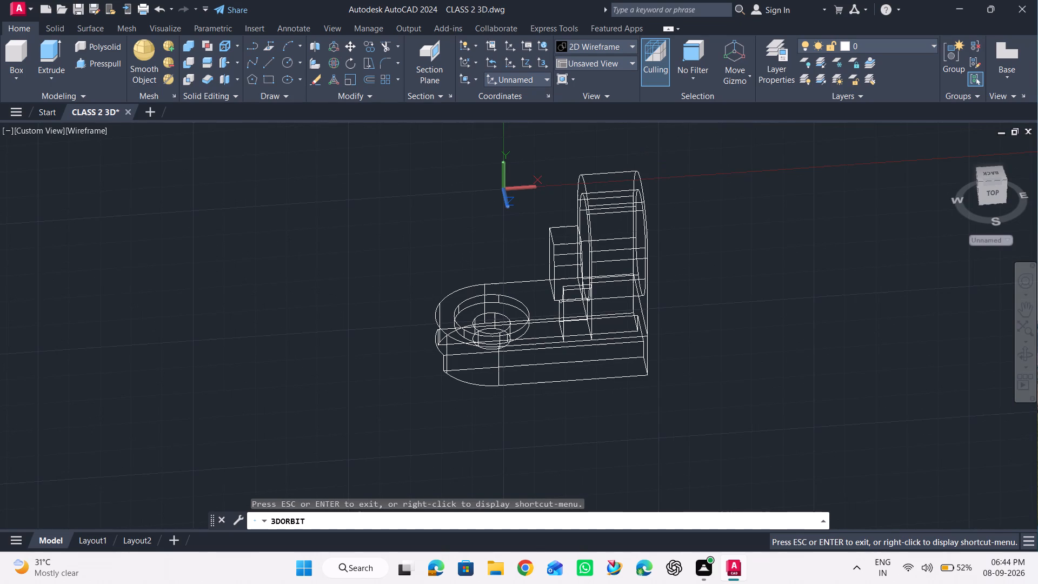
left_click_drag(714, 284, 787, 263)
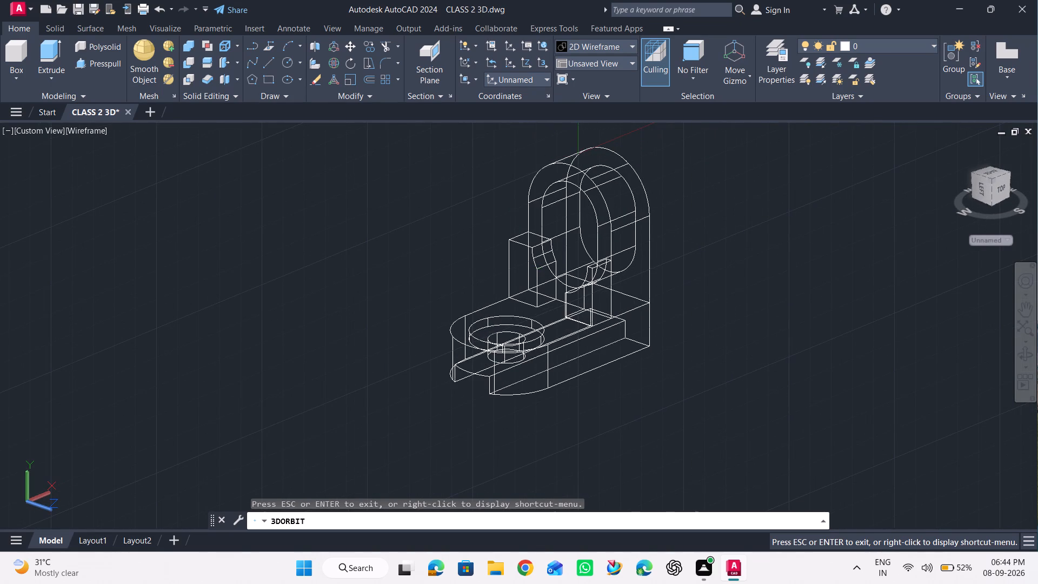
scroll(495, 191, "up", 1)
scroll(495, 191, "down", 1)
scroll(502, 217, "up", 2)
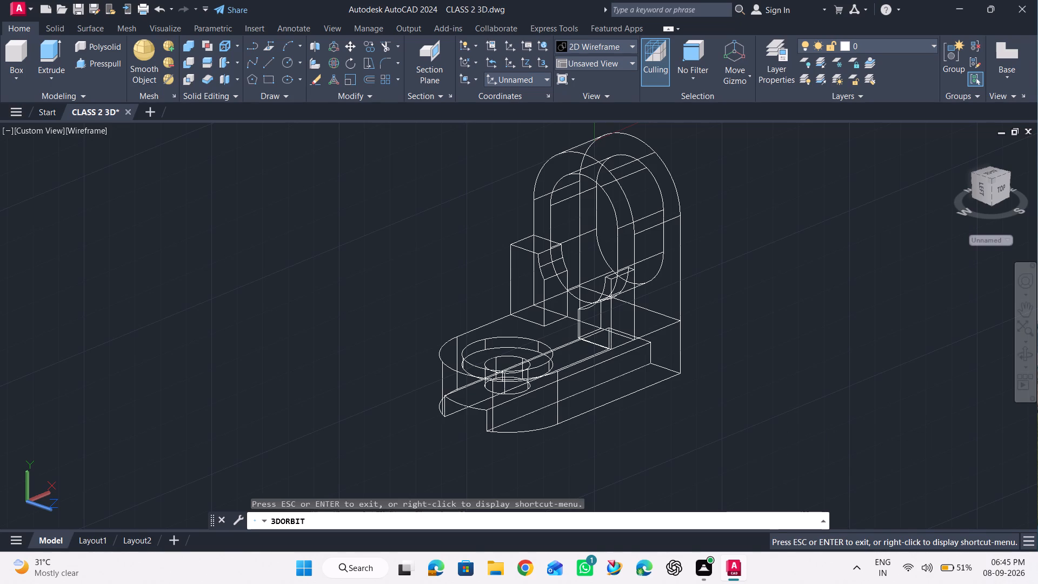
scroll(494, 247, "up", 3)
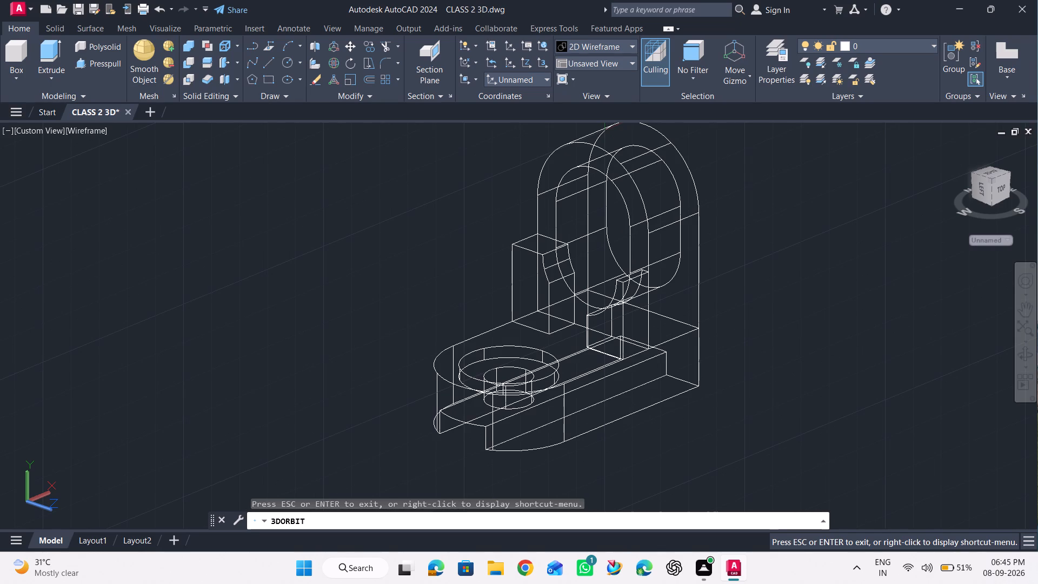
key("Escape")
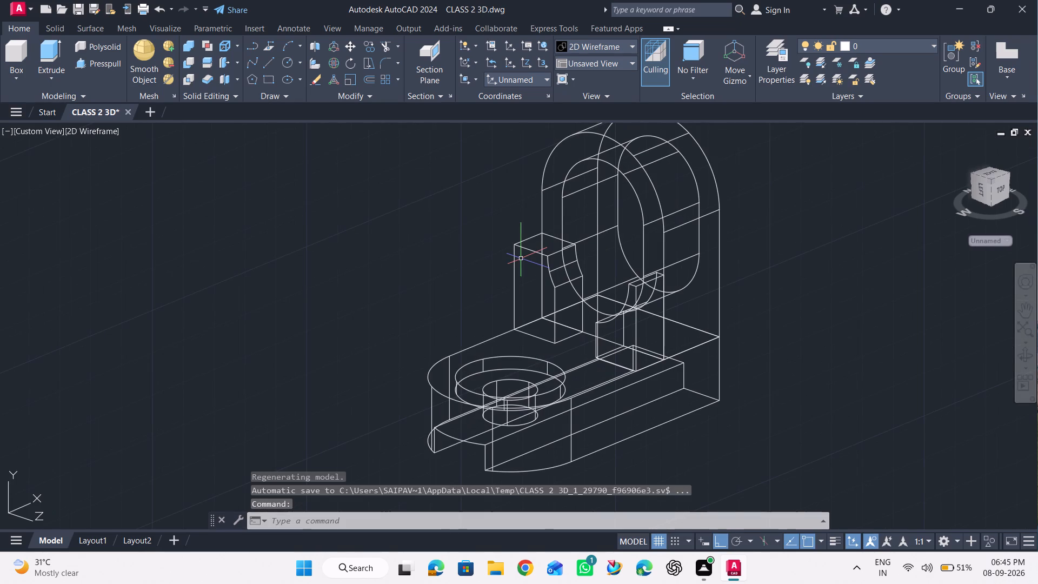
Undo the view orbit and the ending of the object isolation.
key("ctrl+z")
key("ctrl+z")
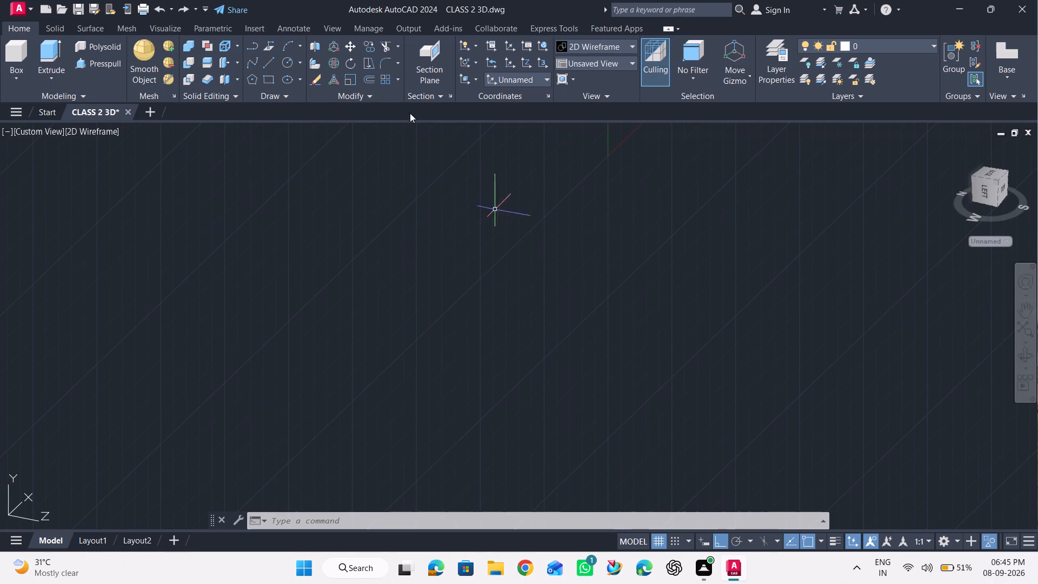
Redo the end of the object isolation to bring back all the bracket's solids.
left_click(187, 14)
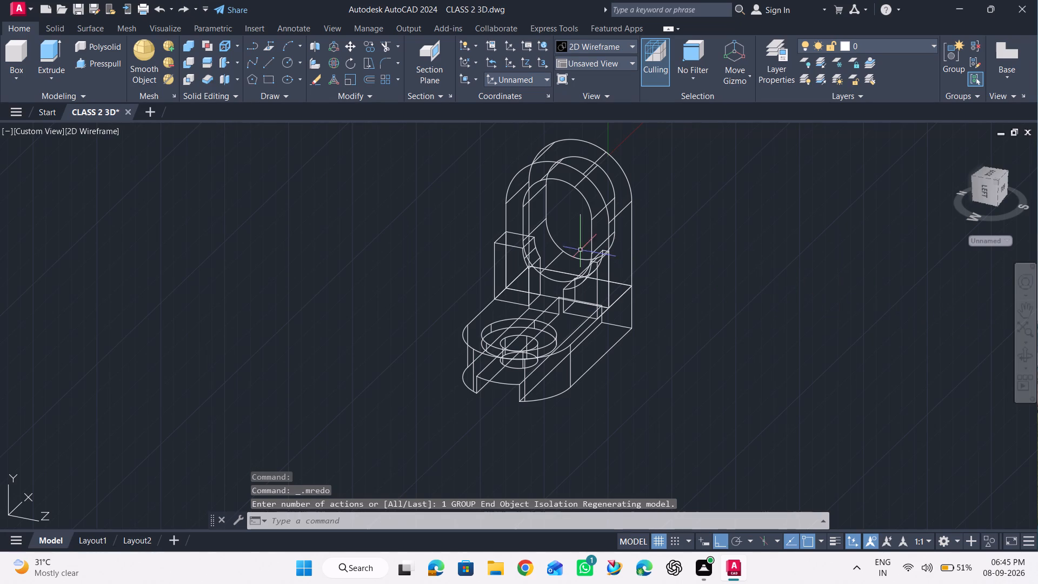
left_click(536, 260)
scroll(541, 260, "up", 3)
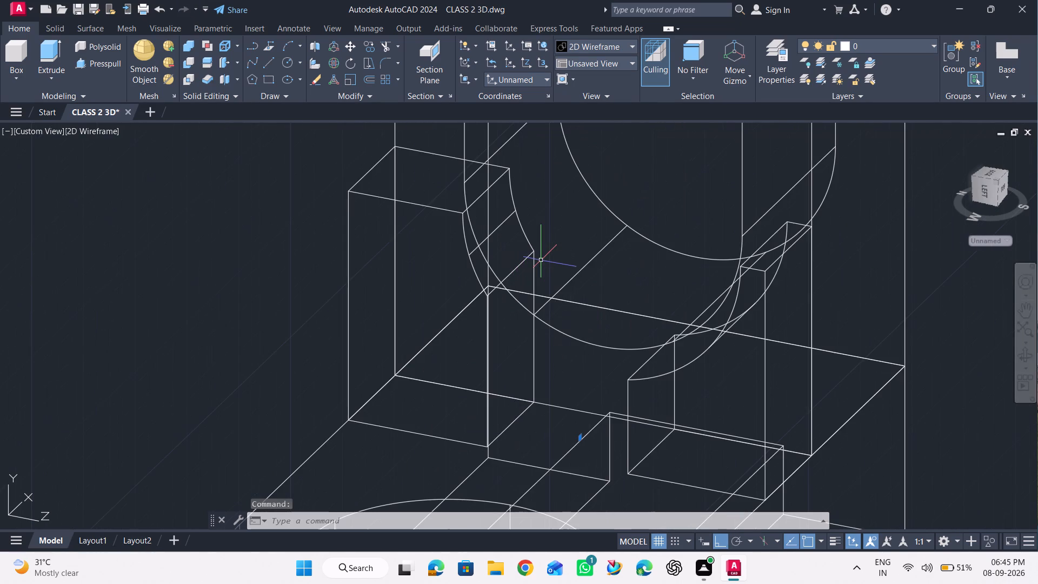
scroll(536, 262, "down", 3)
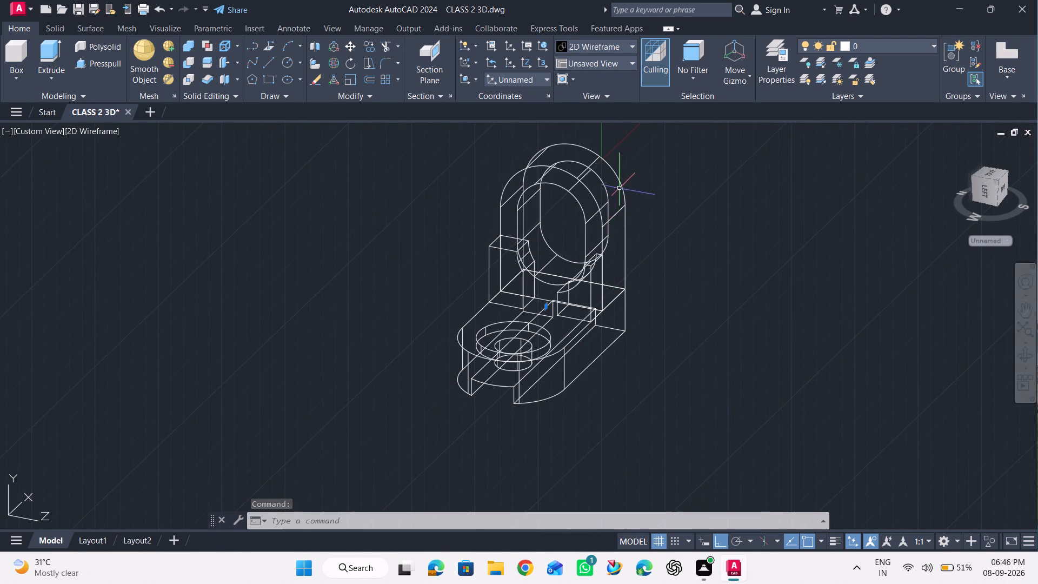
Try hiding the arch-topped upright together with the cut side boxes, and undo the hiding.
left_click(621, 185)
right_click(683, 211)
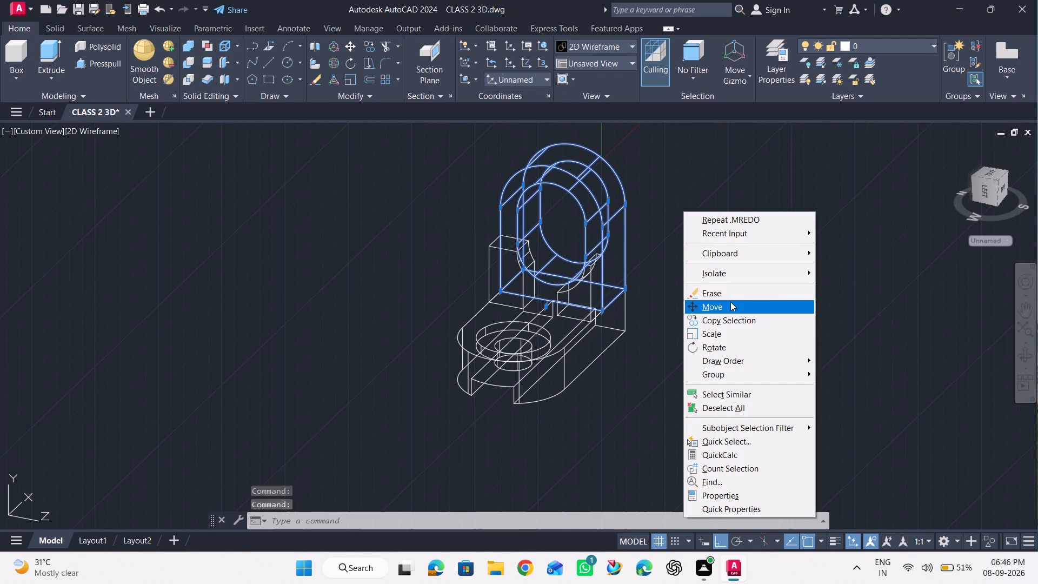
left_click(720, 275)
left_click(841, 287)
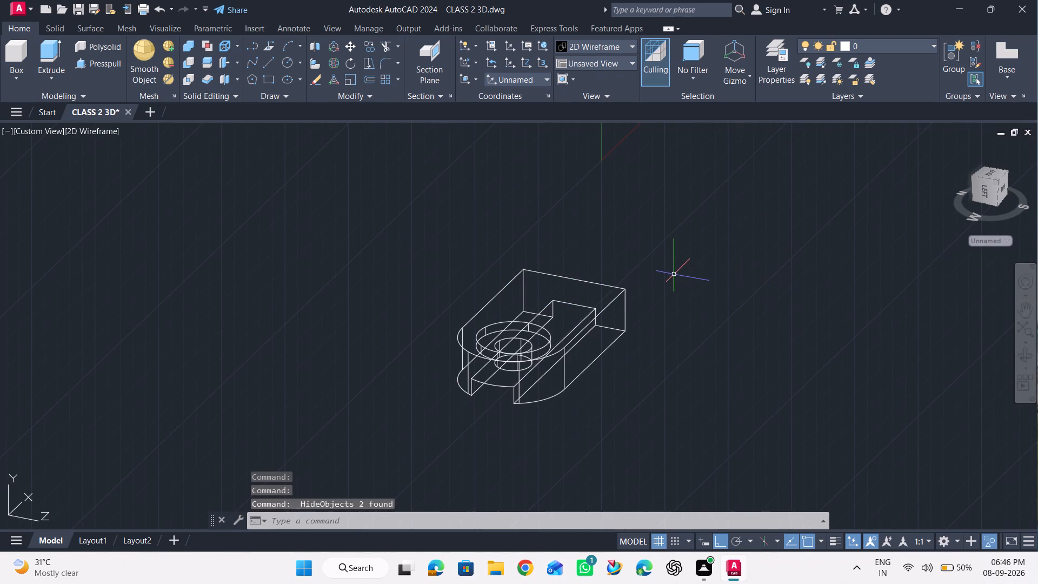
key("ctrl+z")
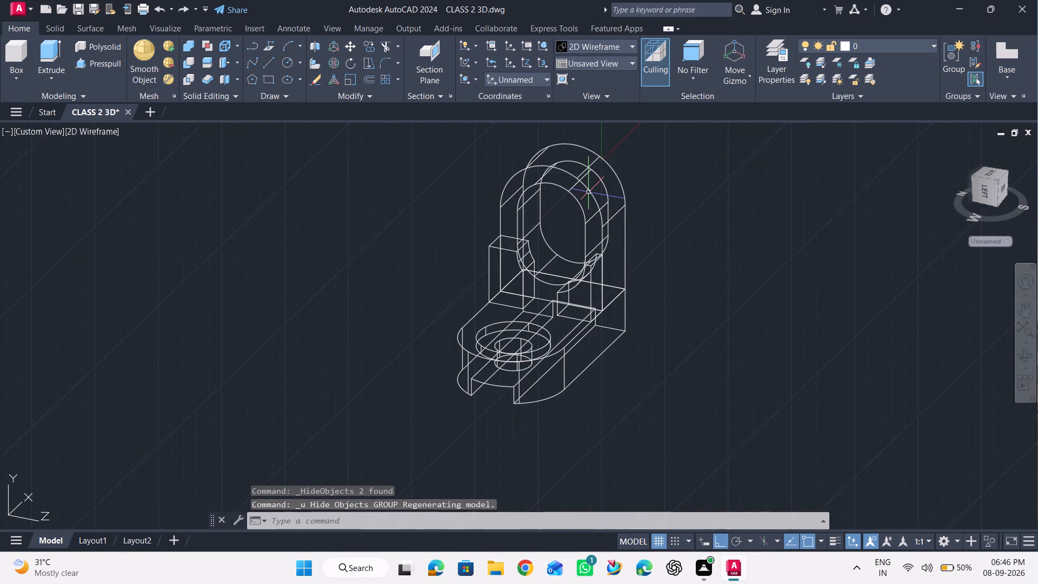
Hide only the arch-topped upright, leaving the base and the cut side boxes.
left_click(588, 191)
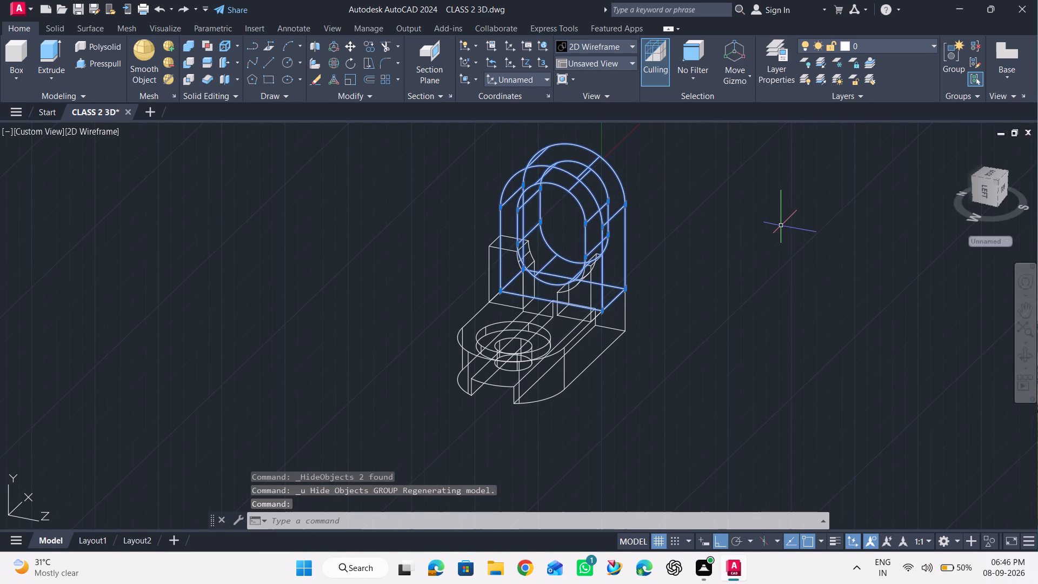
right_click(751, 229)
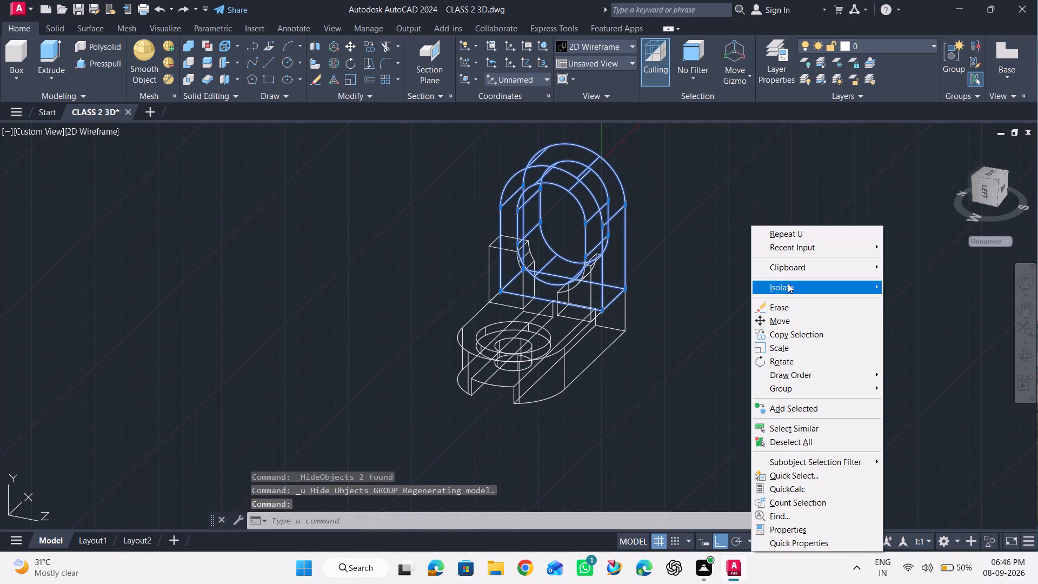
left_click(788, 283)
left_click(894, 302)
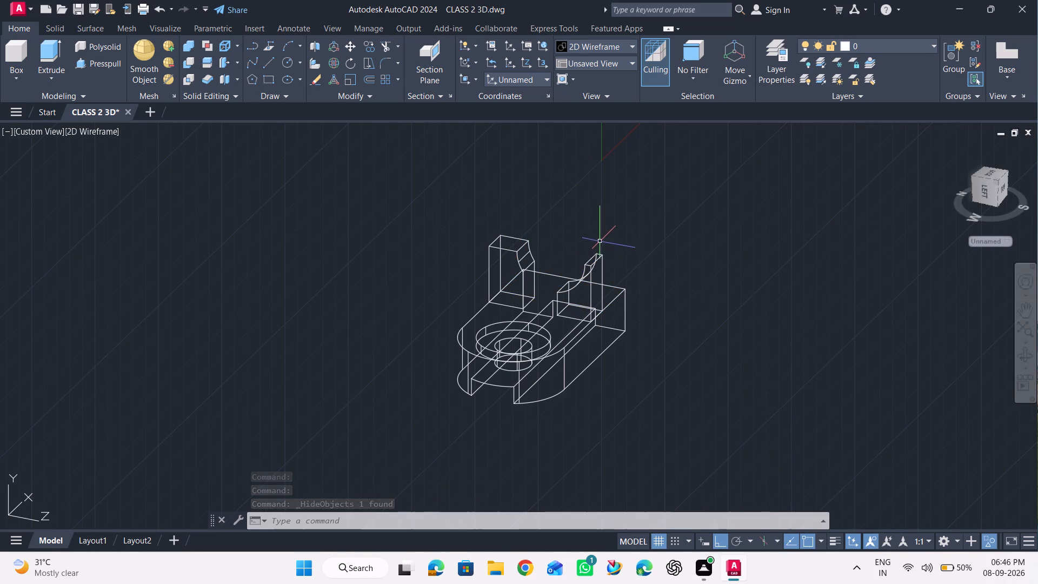
Undo back through the object hiding and line erasures to before the oval solid was subtracted from the side boxes.
key("ctrl+z")
key("ctrl+z")
key("ctrl+z")
key("ctrl+z")
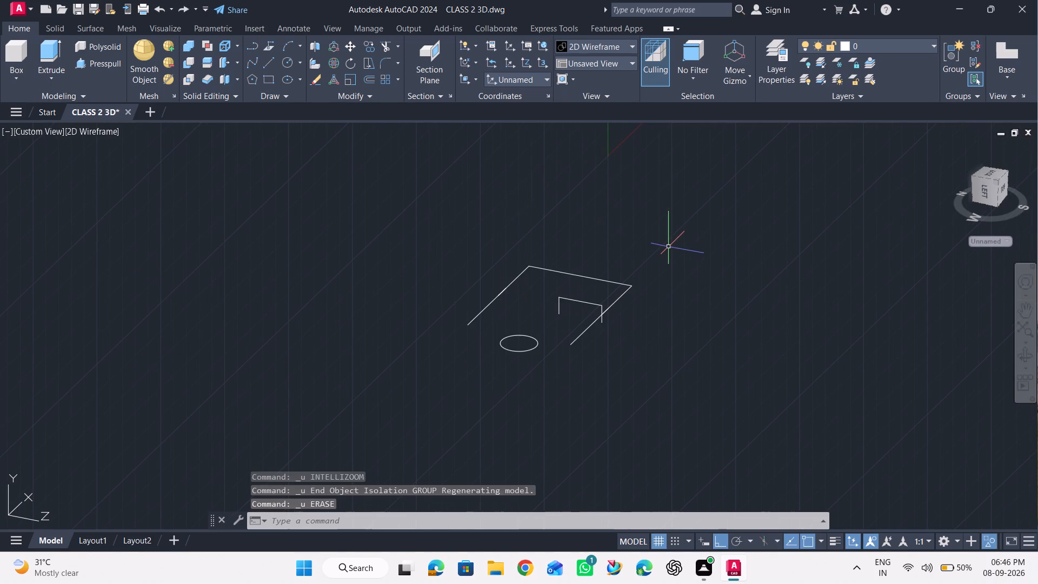
key("ctrl+z")
key("ctrl+z")
key("ctrl+z")
key("ctrl+z")
key("ctrl+z")
key("ctrl+z")
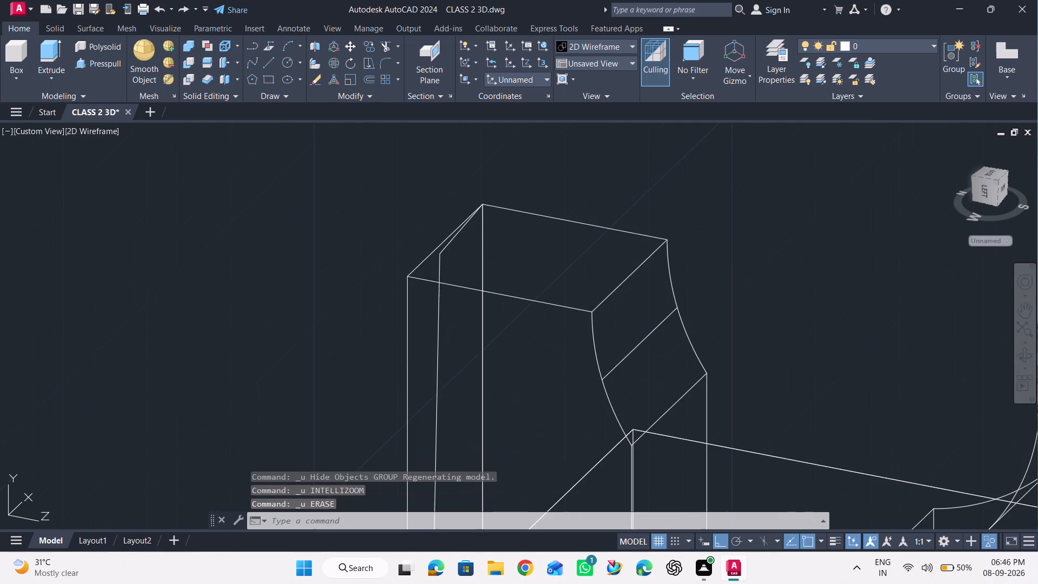
key("ctrl+z")
key("ctrl+z")
key("ctrl+z")
key("ctrl+z")
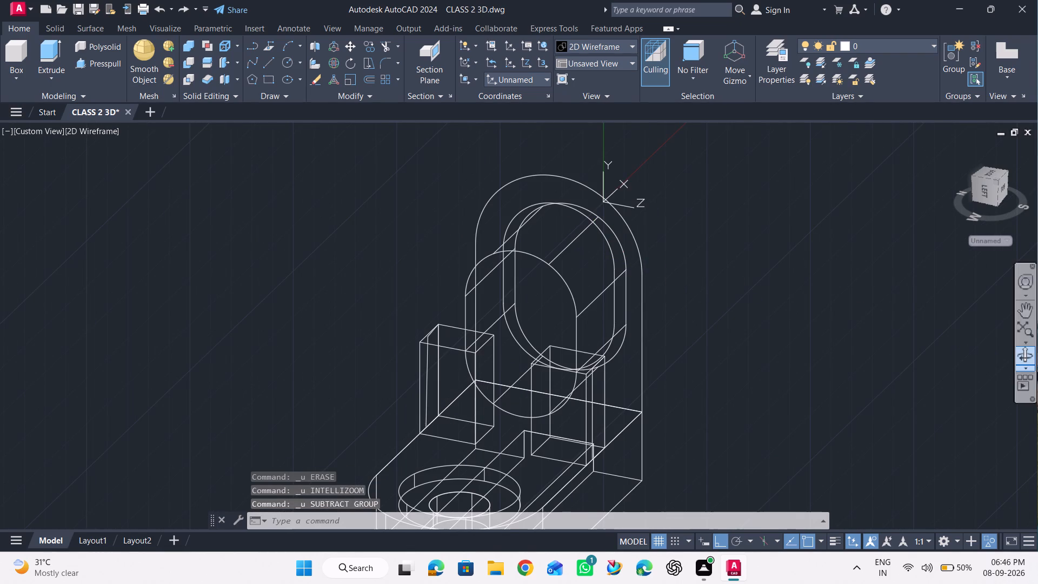
Erase the extruded oval solid that overlaps the two side boxes, keeping the oval outline on the upright.
left_click(1026, 364)
left_click_drag(758, 329, 836, 340)
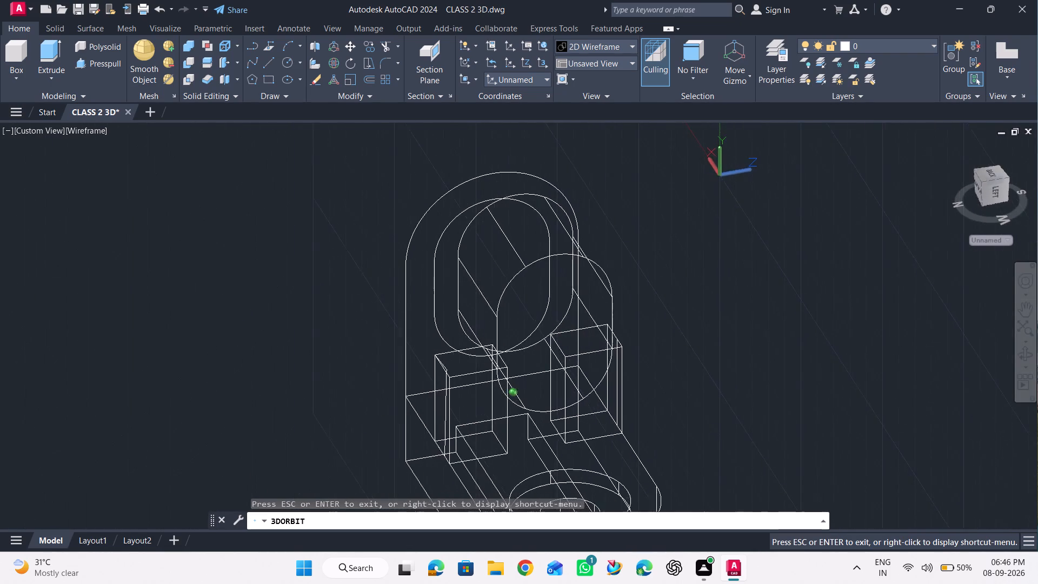
left_click_drag(836, 340, 813, 316)
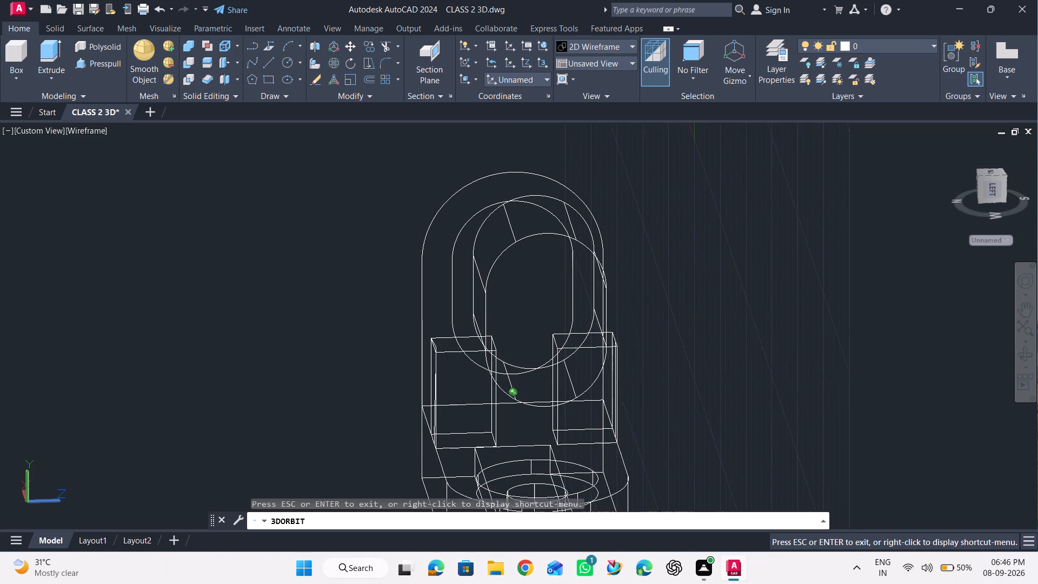
left_click_drag(813, 316, 621, 321)
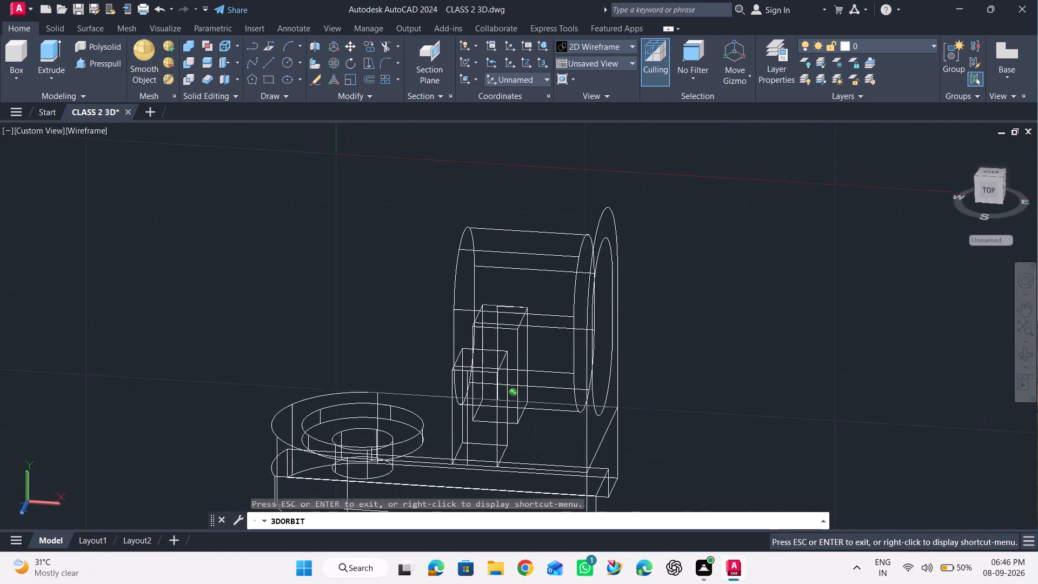
left_click_drag(621, 321, 219, 294)
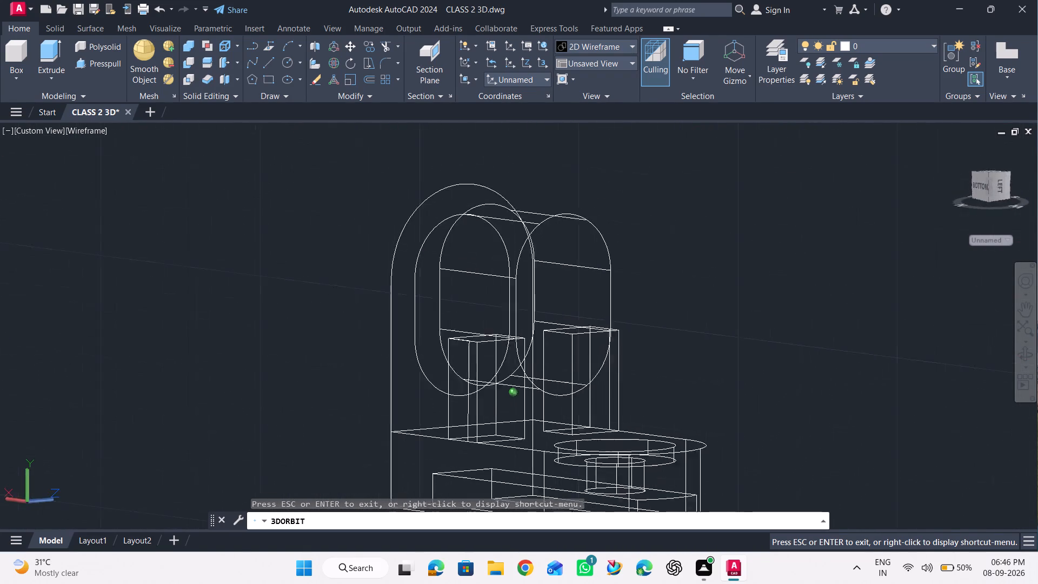
left_click_drag(219, 294, 152, 311)
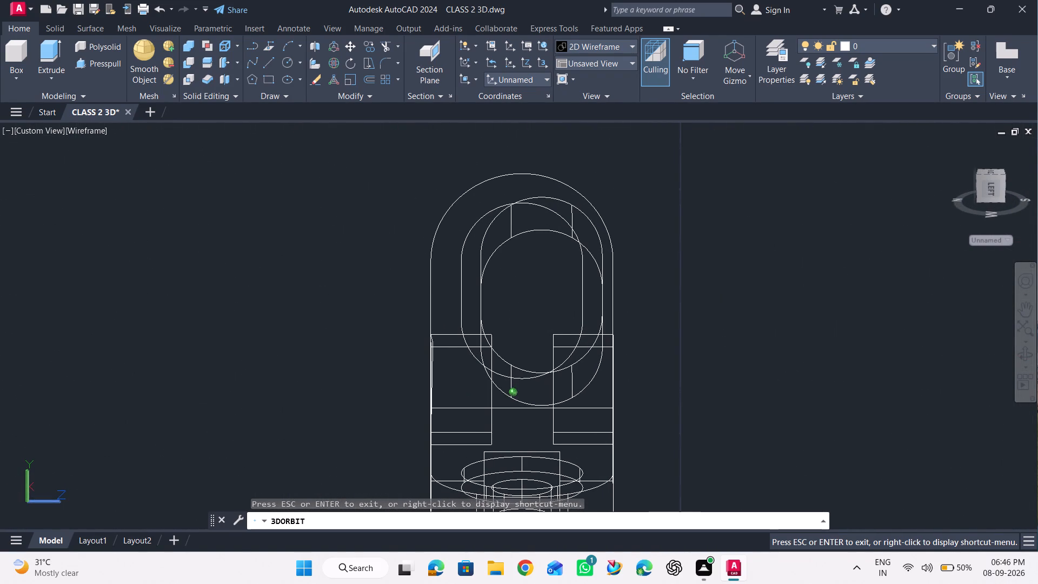
scroll(208, 263, "down", 1)
key("Escape")
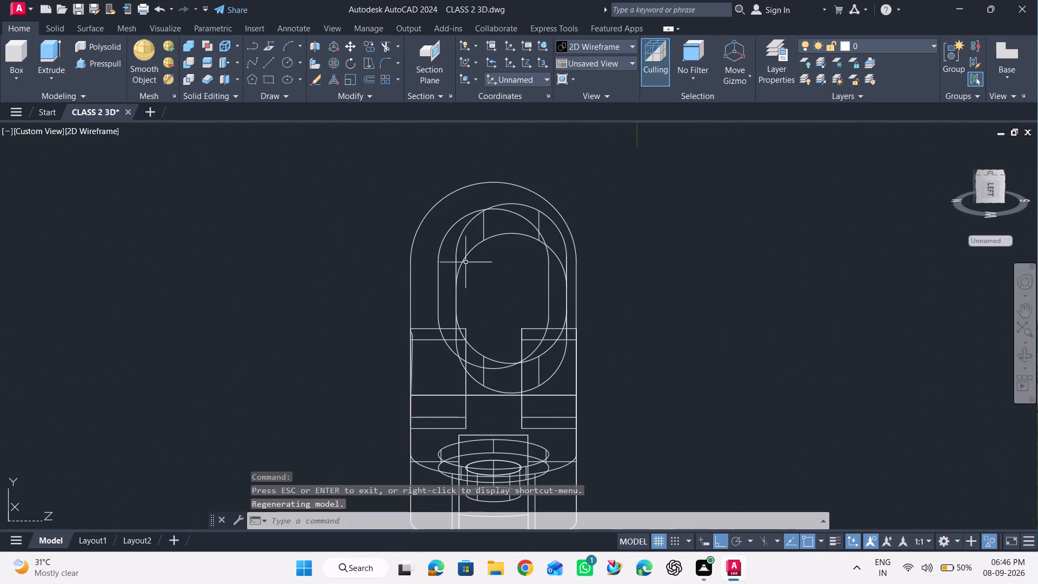
left_click(478, 244)
key("Delete")
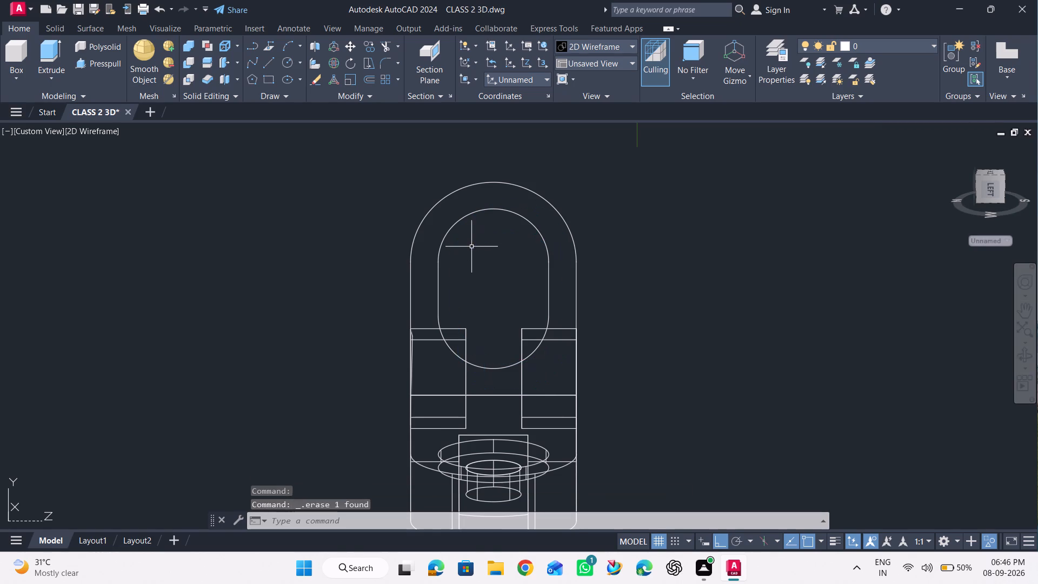
Presspull the upright's inner oval outline by 27 toward the side boxes.
left_click(1024, 349)
left_click_drag(782, 338, 671, 340)
key("Escape")
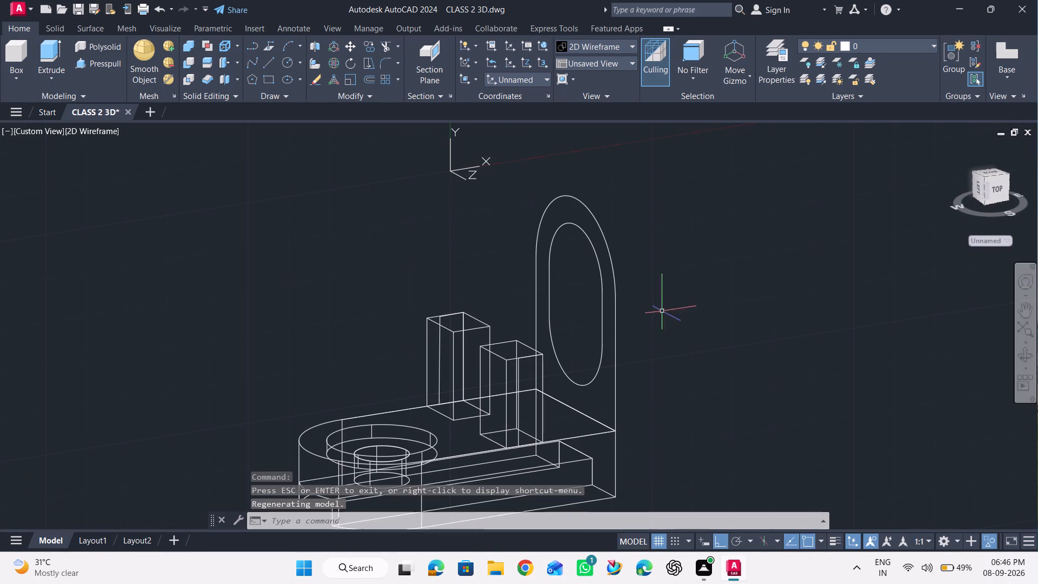
left_click(96, 59)
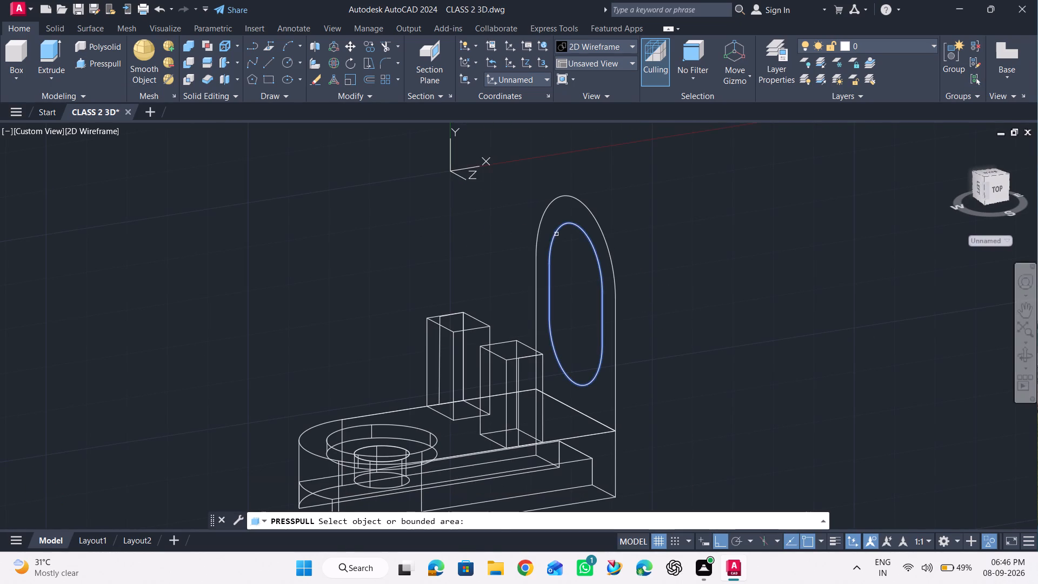
left_click(557, 234)
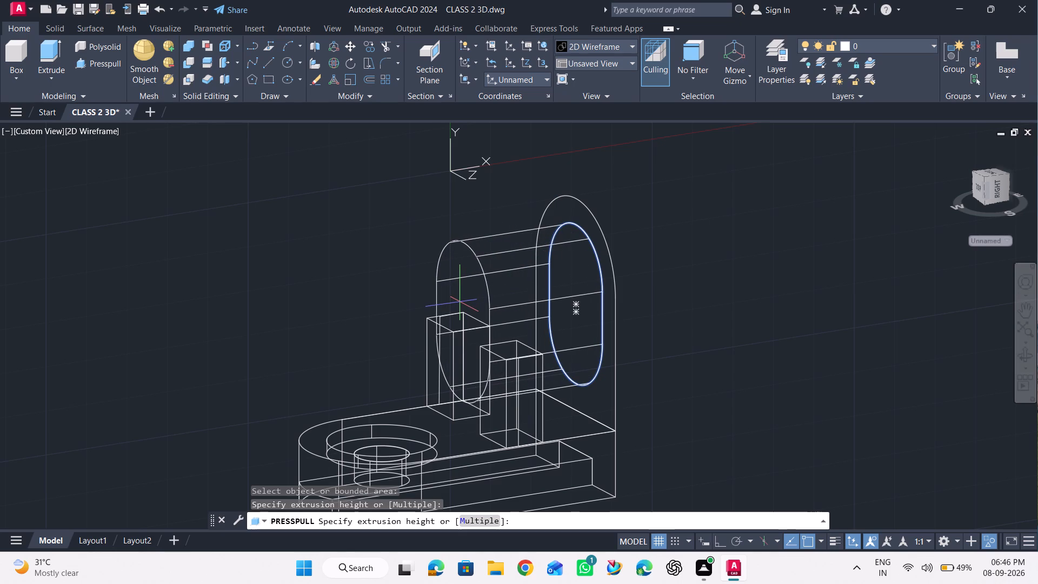
type("27")
key("Return")
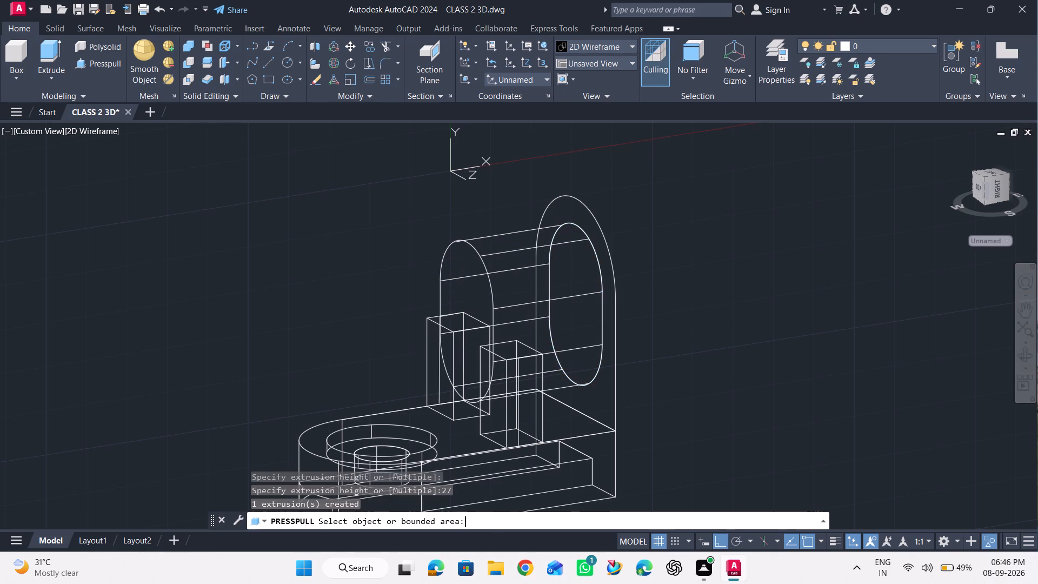
Examine the new oval extrusion against the upright and the side boxes from several angles.
left_click(1023, 354)
left_click_drag(821, 334, 935, 378)
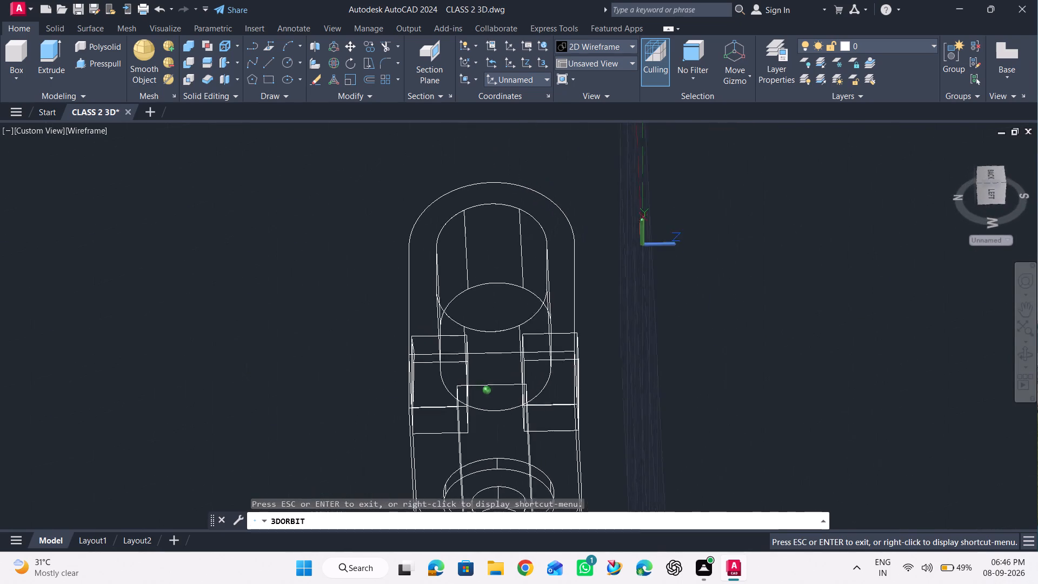
left_click_drag(935, 378, 741, 327)
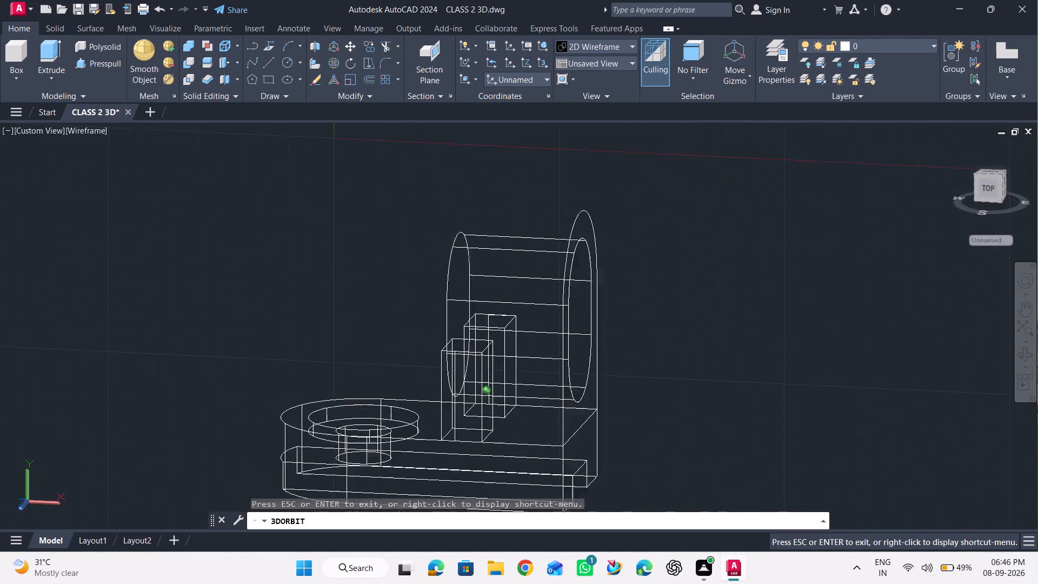
left_click_drag(741, 327, 323, 337)
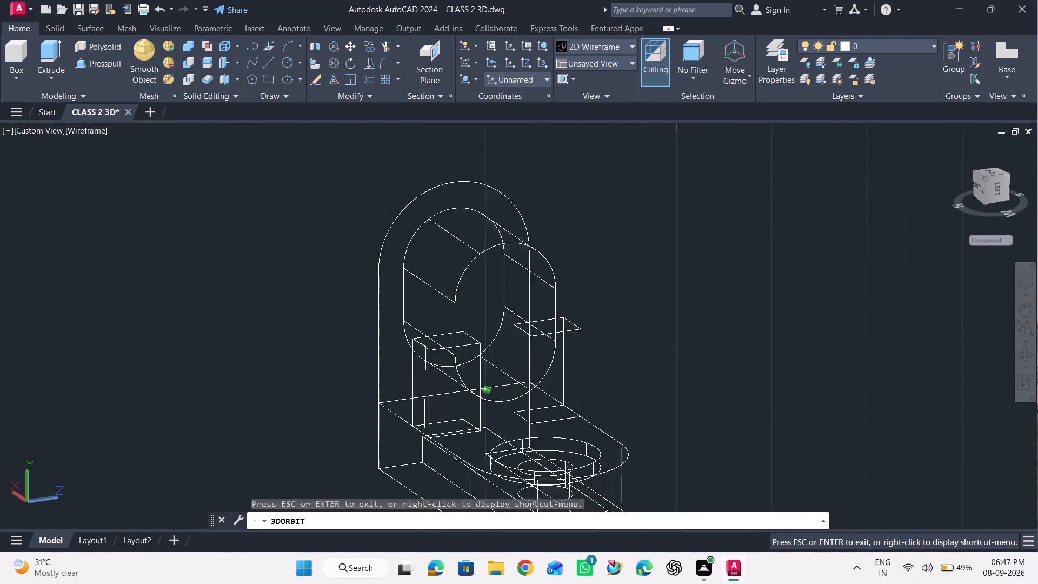
left_click_drag(323, 337, 196, 355)
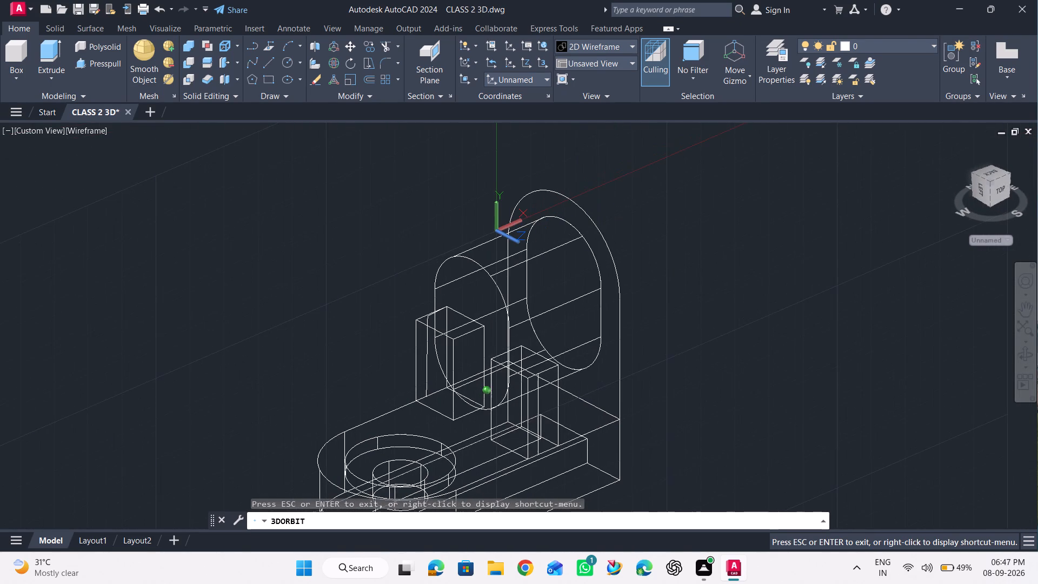
left_click_drag(196, 355, 195, 355)
left_click(276, 316)
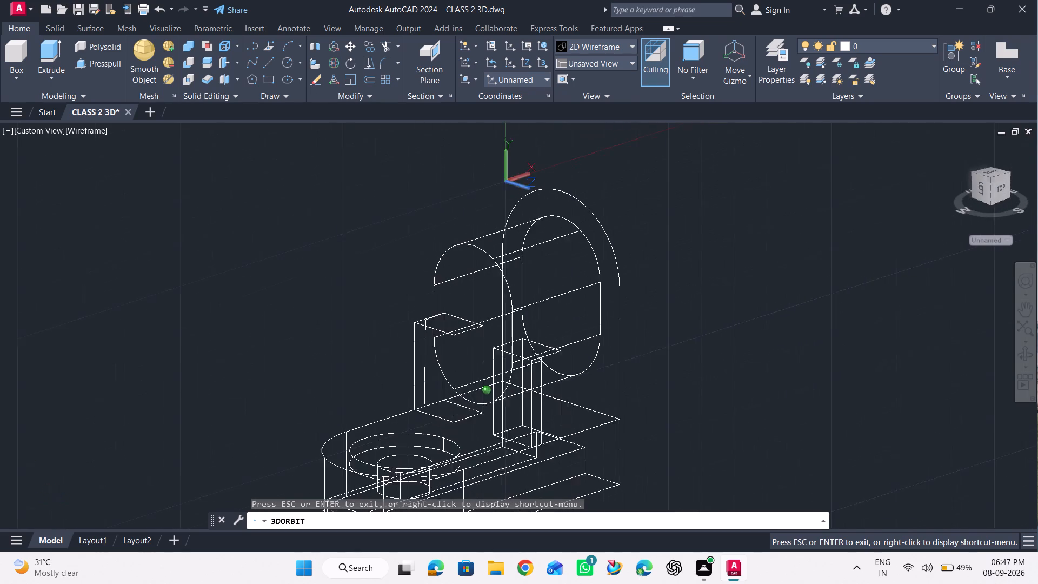
key("Escape")
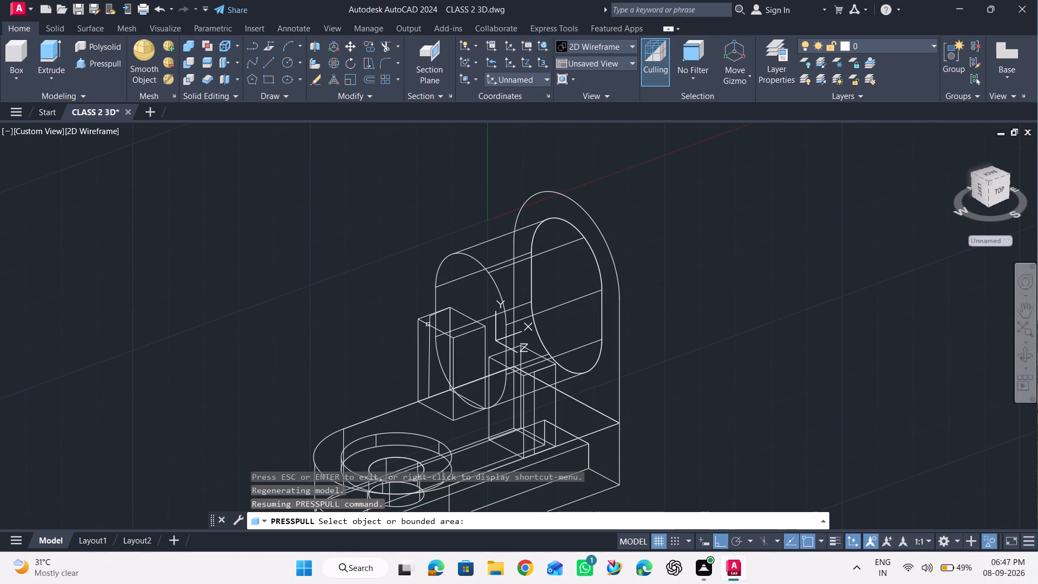
scroll(432, 323, "up", 1)
scroll(432, 323, "down", 1)
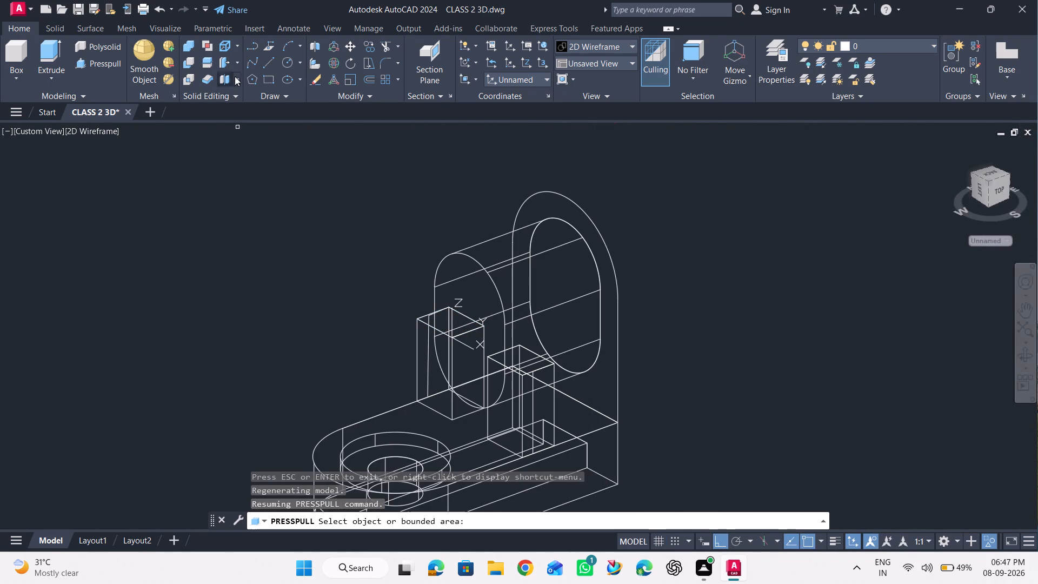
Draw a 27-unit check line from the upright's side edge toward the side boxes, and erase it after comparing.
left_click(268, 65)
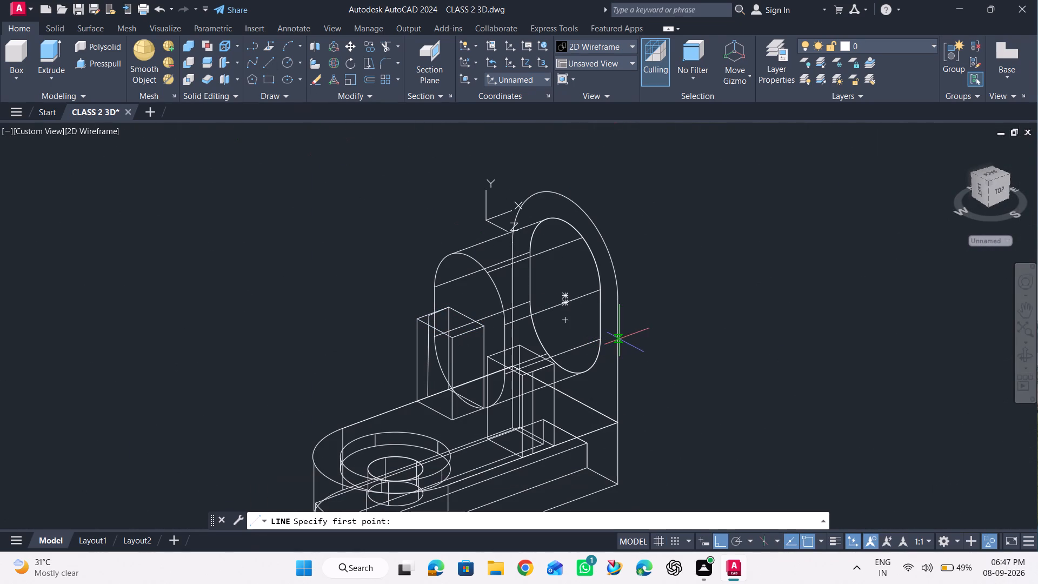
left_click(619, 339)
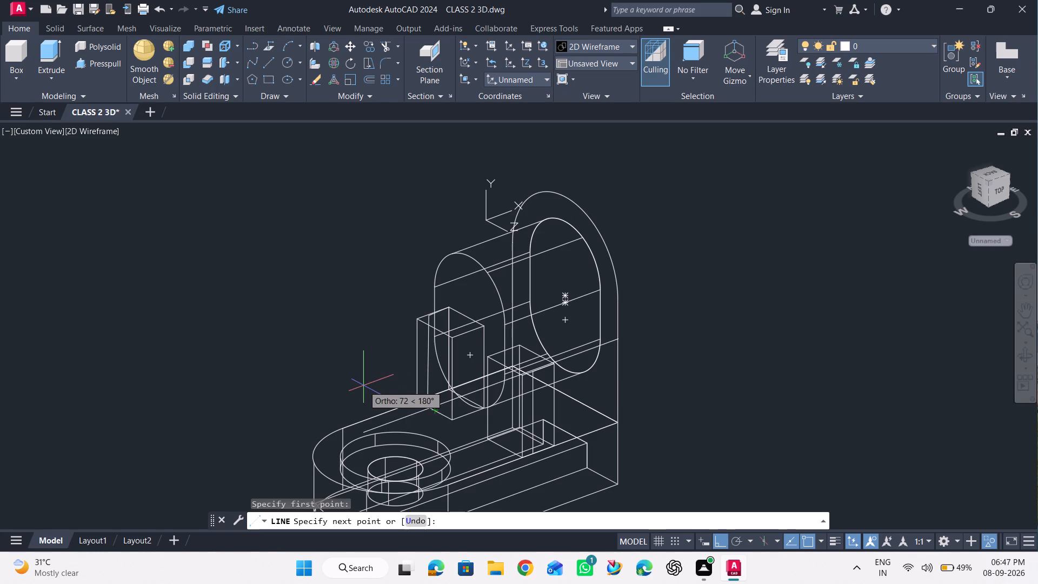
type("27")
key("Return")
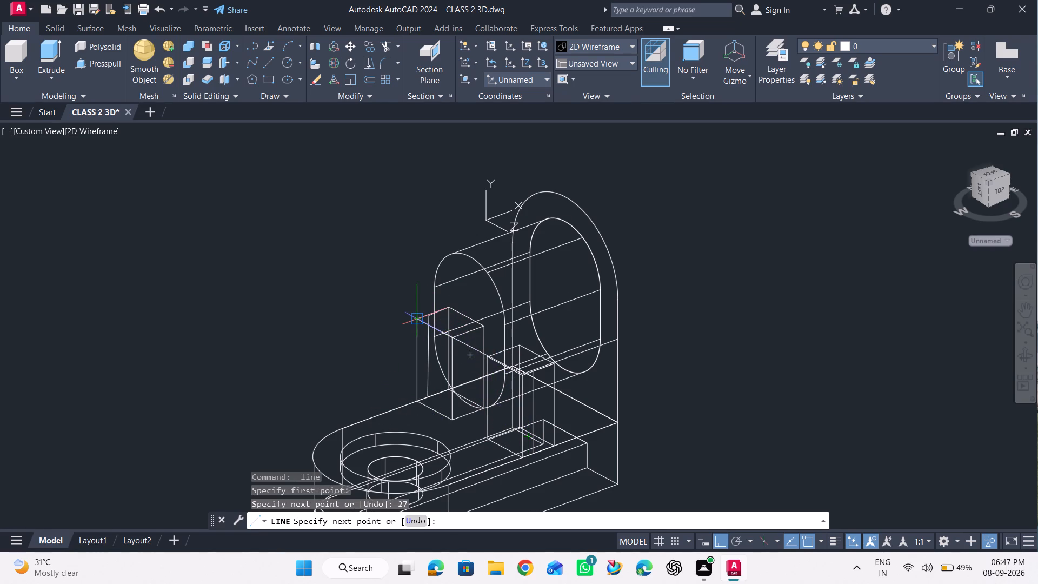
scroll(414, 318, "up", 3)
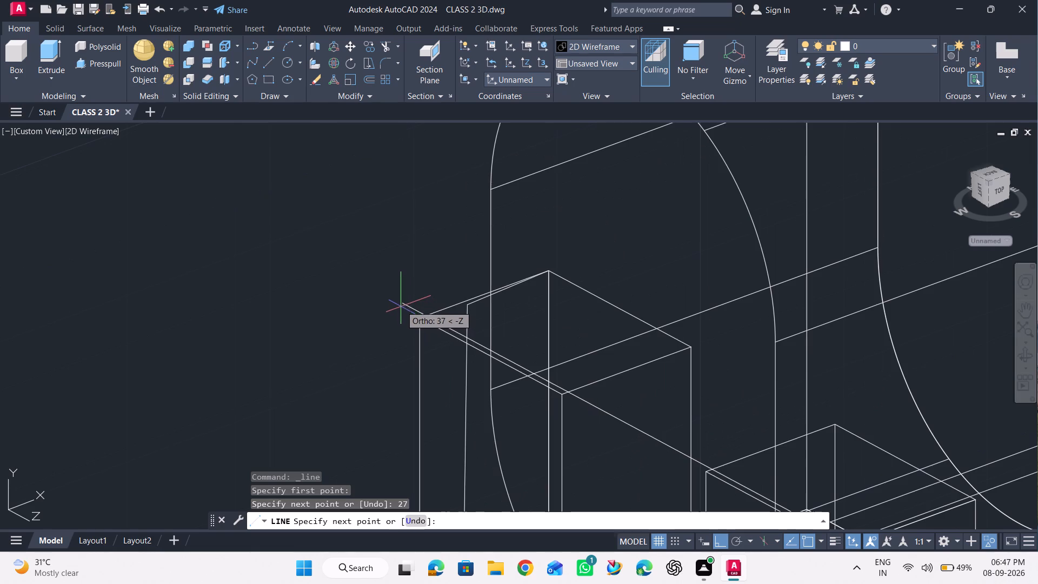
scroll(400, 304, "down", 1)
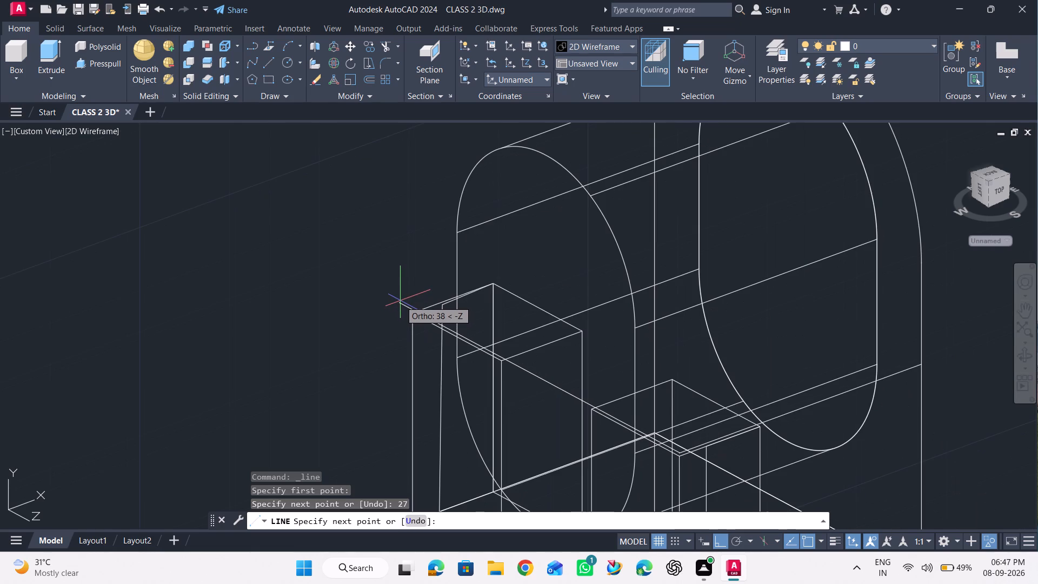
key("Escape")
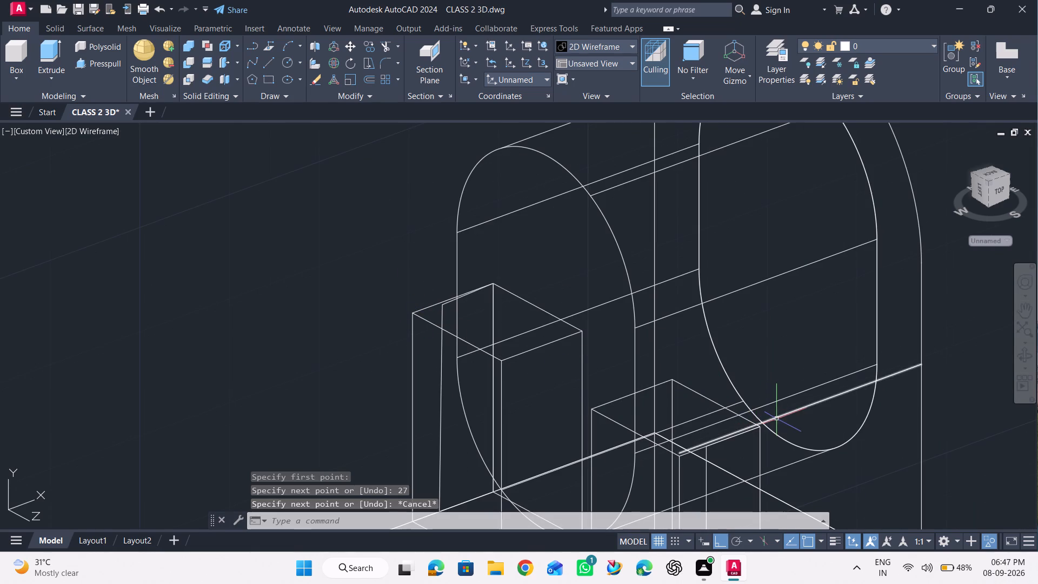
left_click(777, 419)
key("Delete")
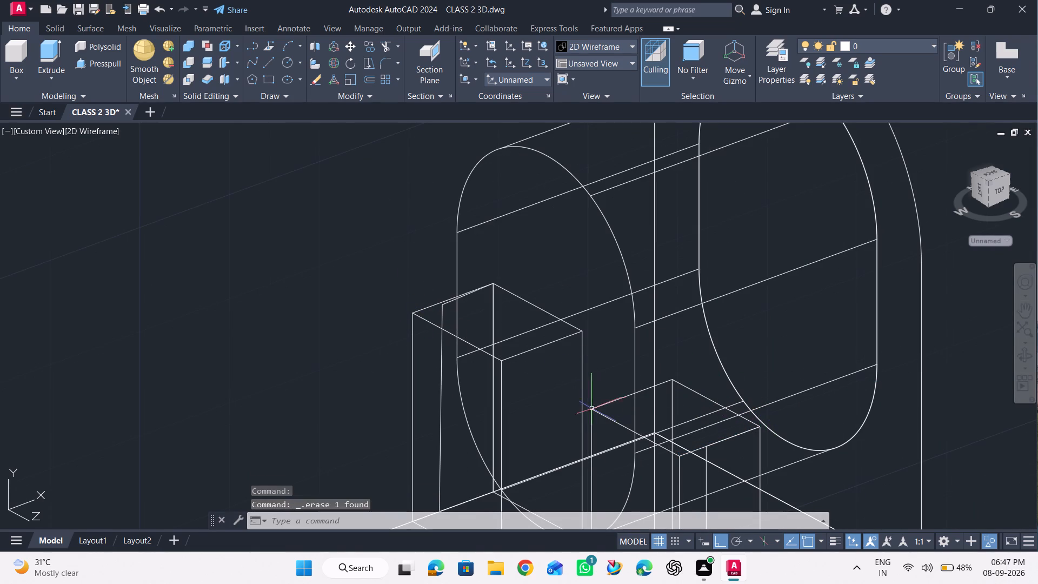
Subtract the oval extrusion from the two side boxes.
scroll(583, 410, "down", 2)
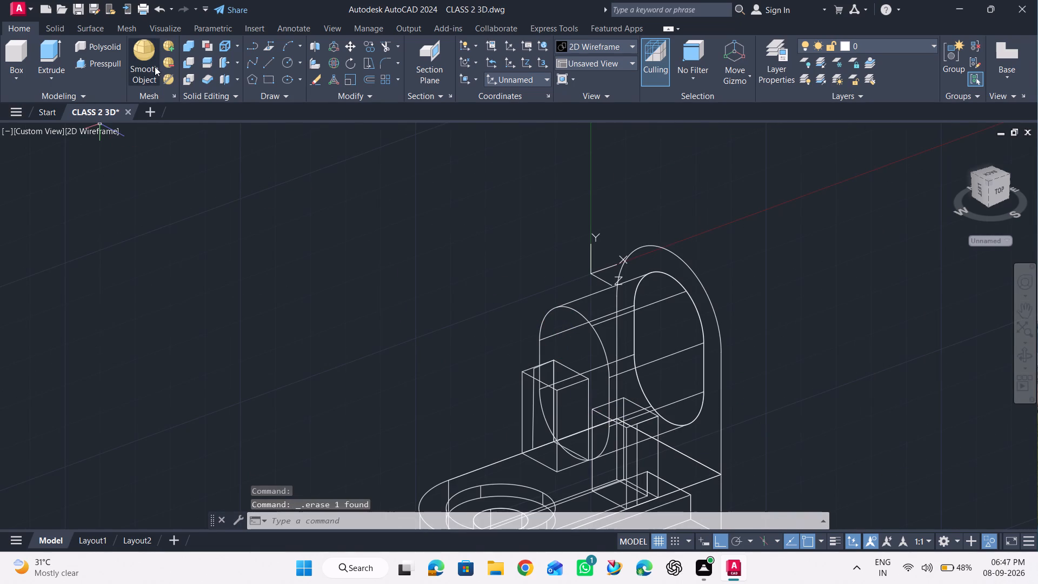
left_click(182, 62)
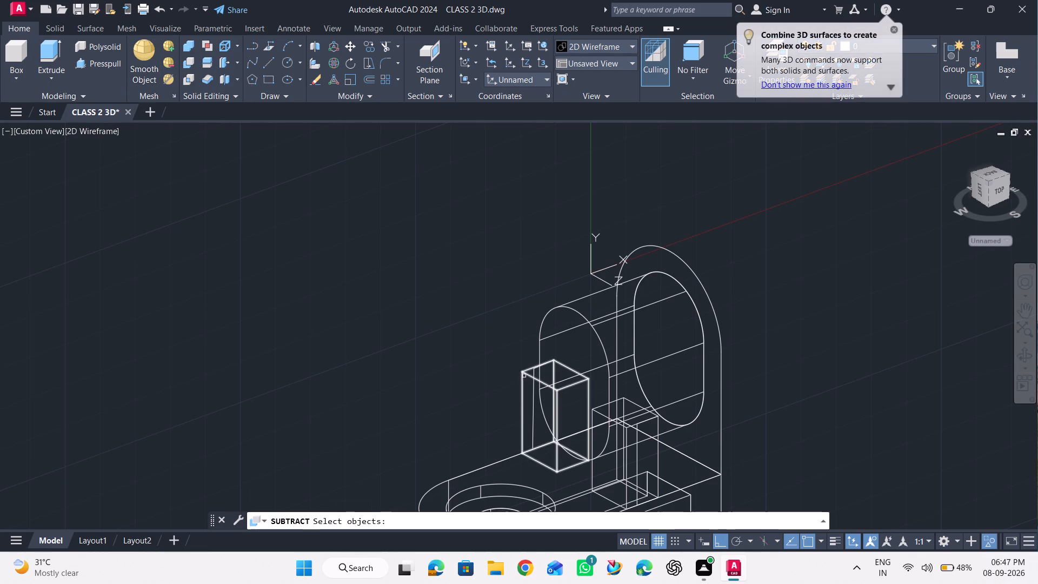
left_click(556, 392)
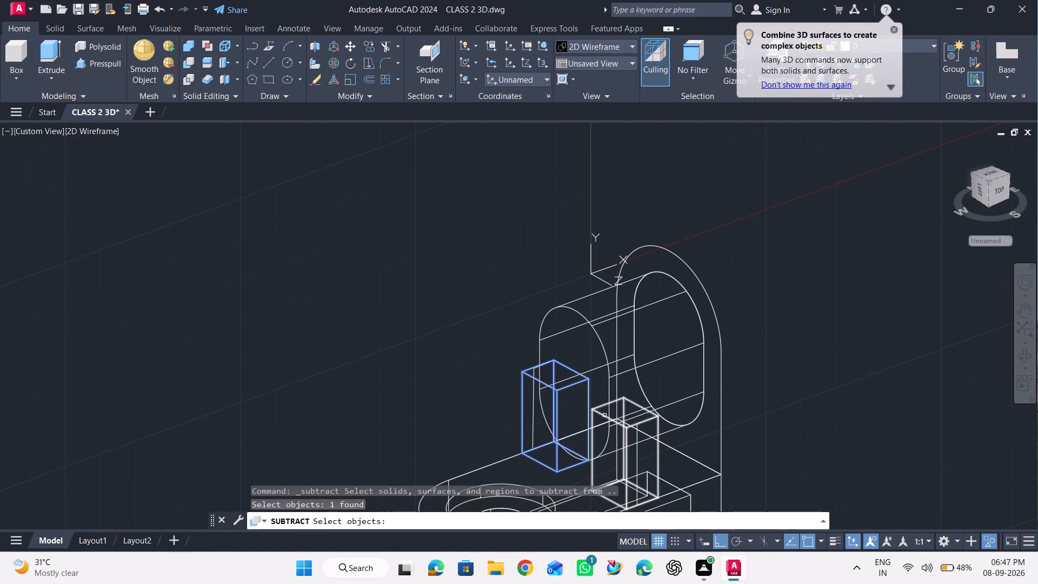
left_click(604, 415)
key("Return")
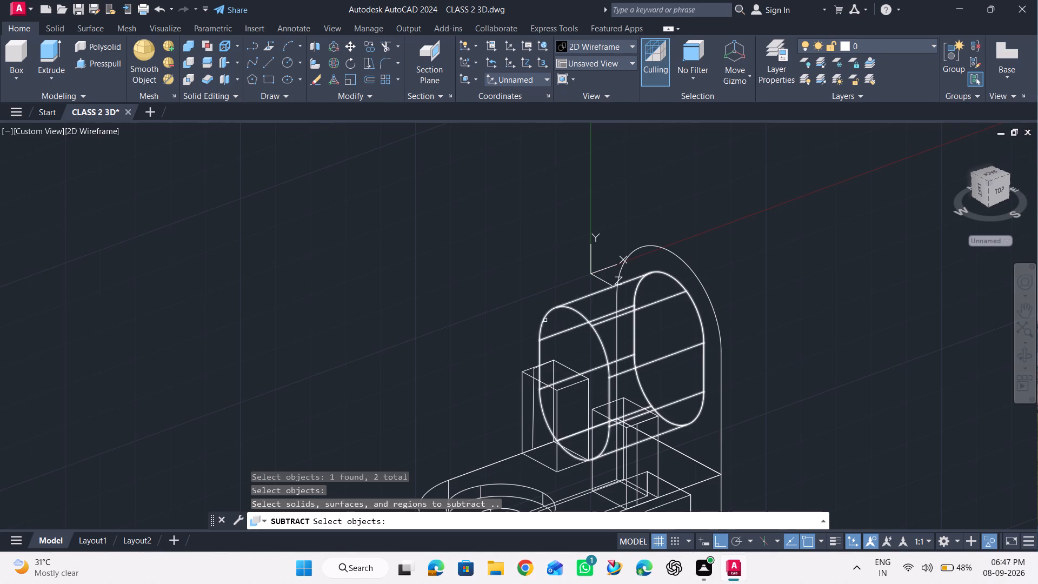
left_click(545, 320)
key("Return")
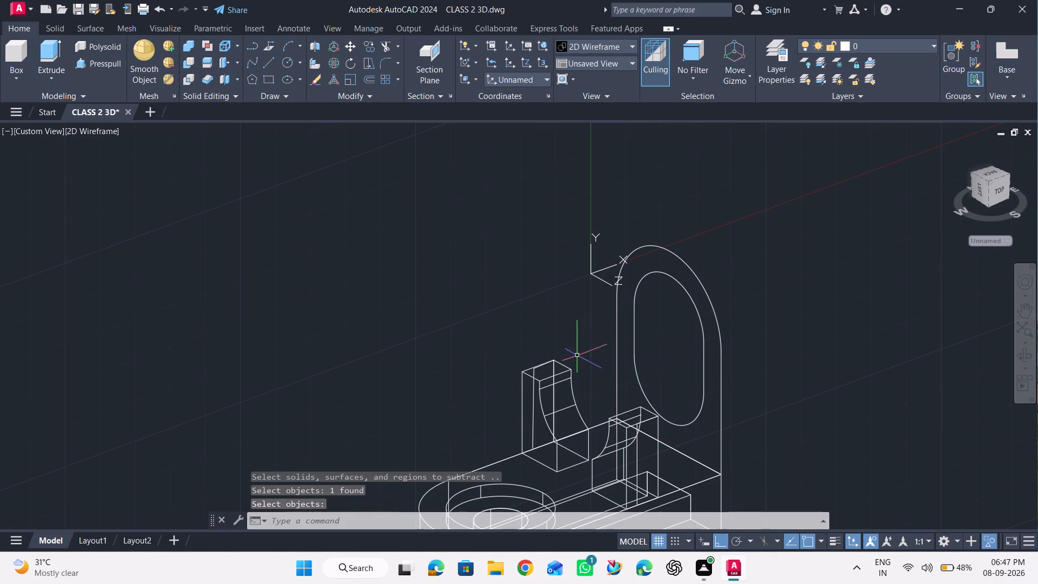
End the object isolation to bring back the hidden arch-topped upright solid.
left_click(1025, 359)
left_click(823, 376)
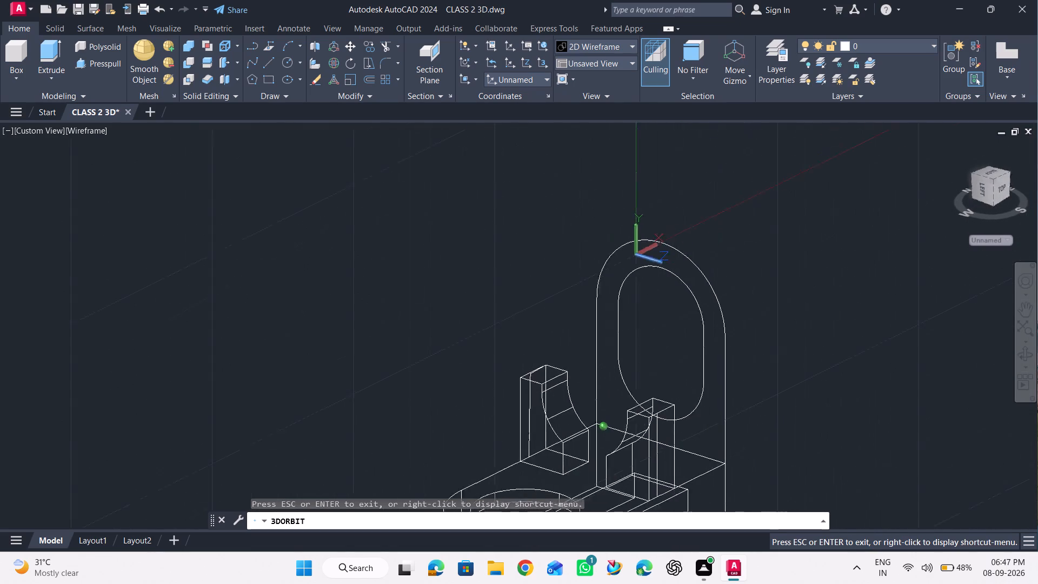
key("Escape")
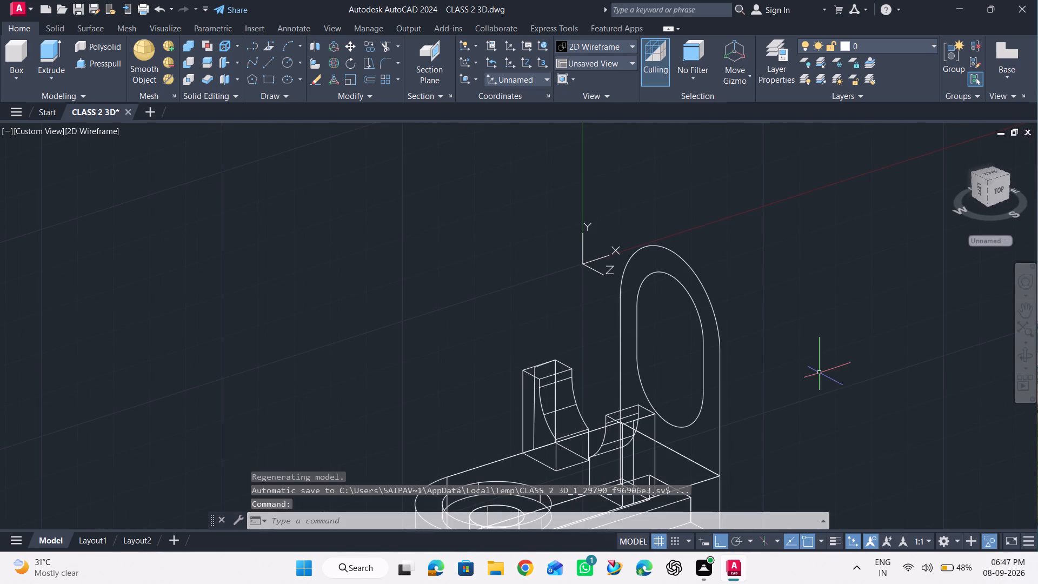
right_click(798, 367)
left_click(839, 177)
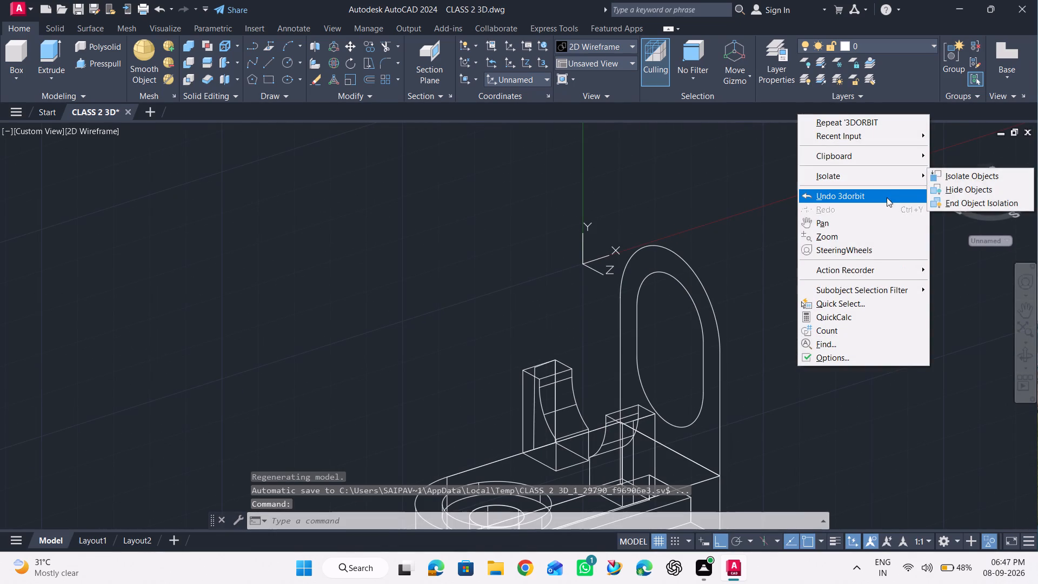
left_click(908, 172)
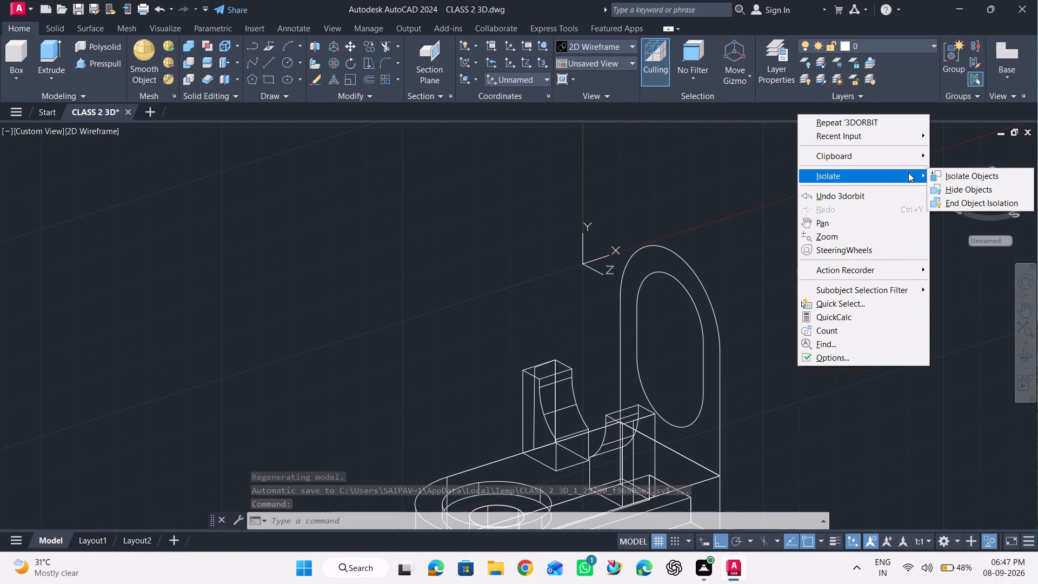
left_click(940, 202)
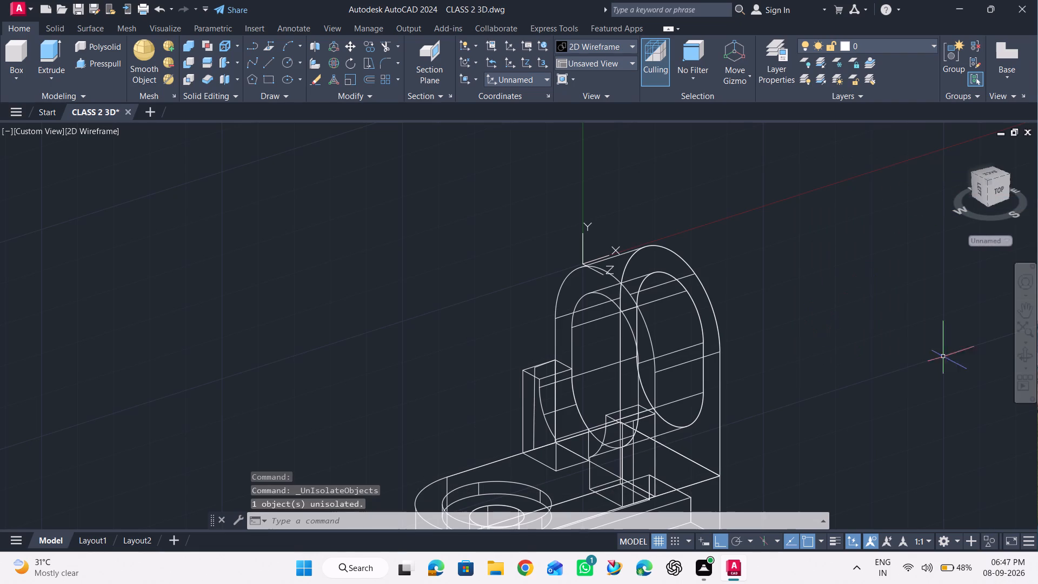
Examine the bracket from several angles in the Shaded with Edges visual style, and return to 2D Wireframe.
left_click(1034, 352)
left_click_drag(829, 344, 964, 357)
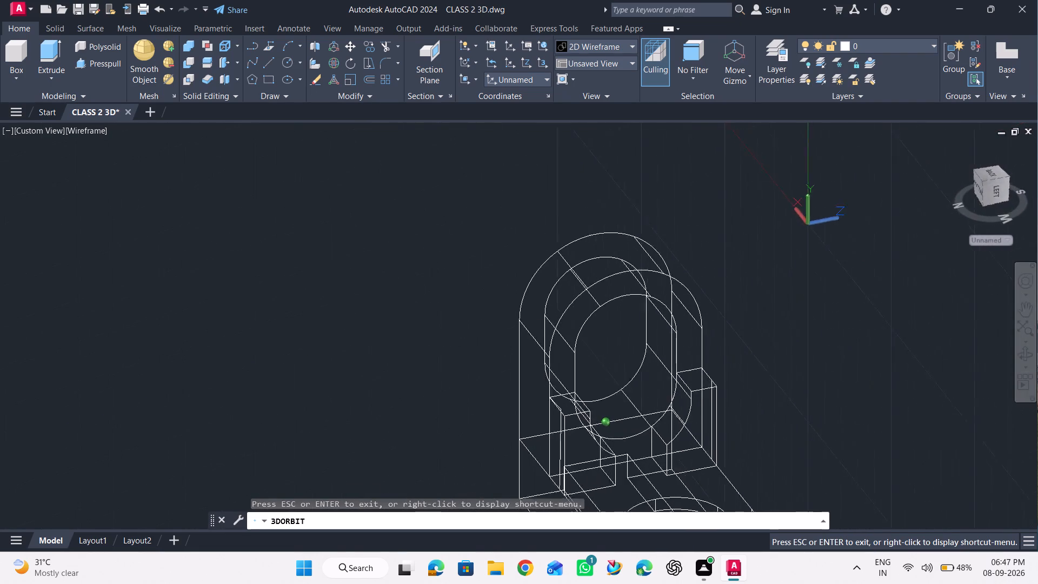
left_click_drag(964, 357, 840, 303)
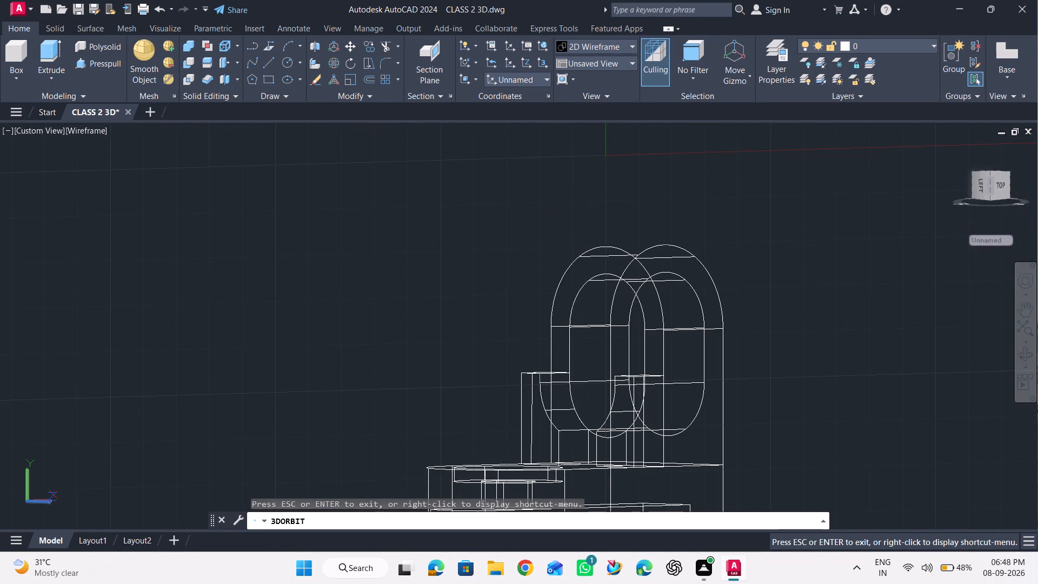
left_click(606, 47)
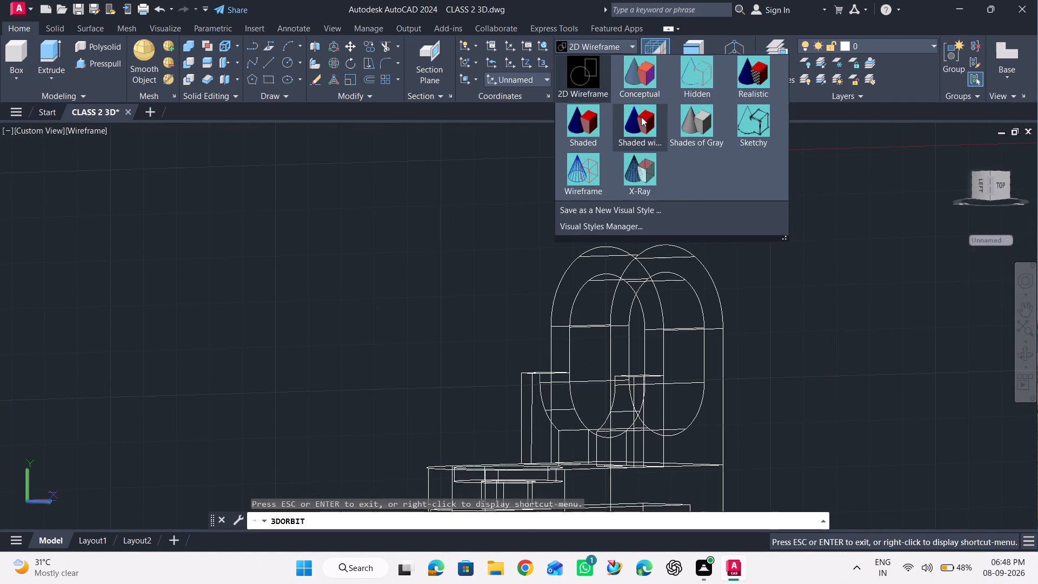
left_click(641, 117)
left_click(1030, 358)
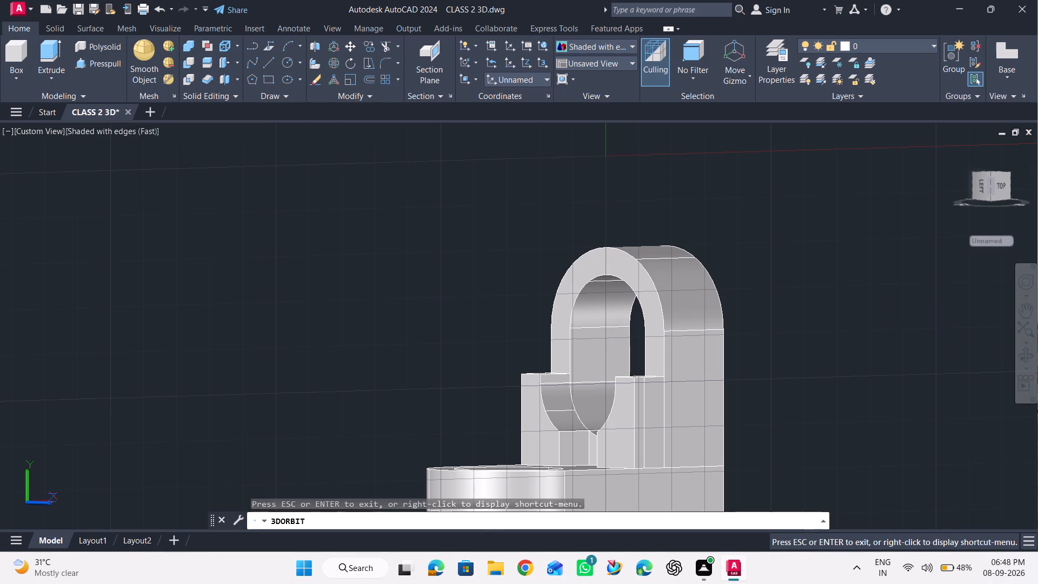
left_click_drag(895, 308, 910, 459)
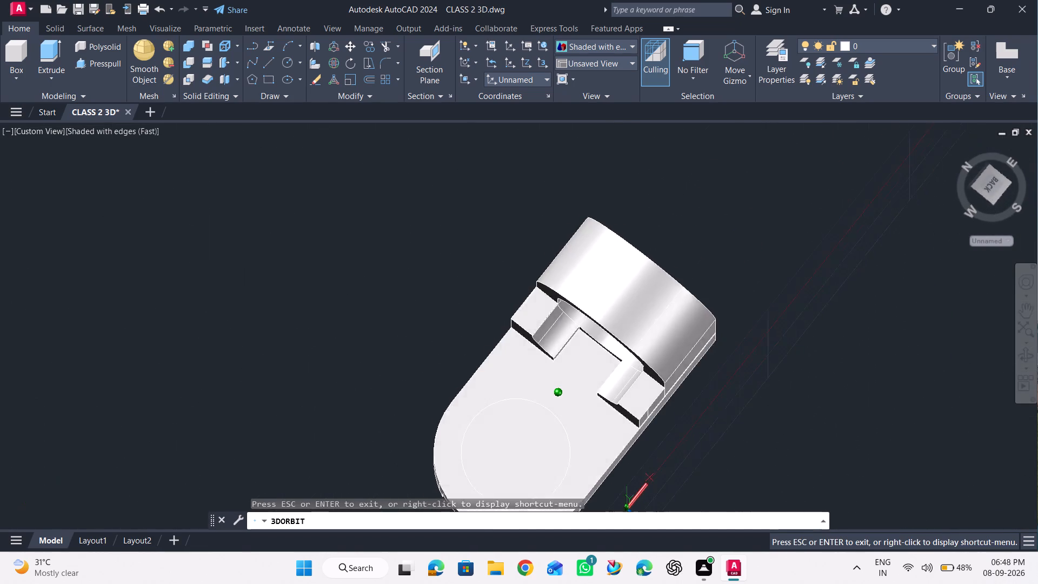
left_click_drag(910, 459, 929, 393)
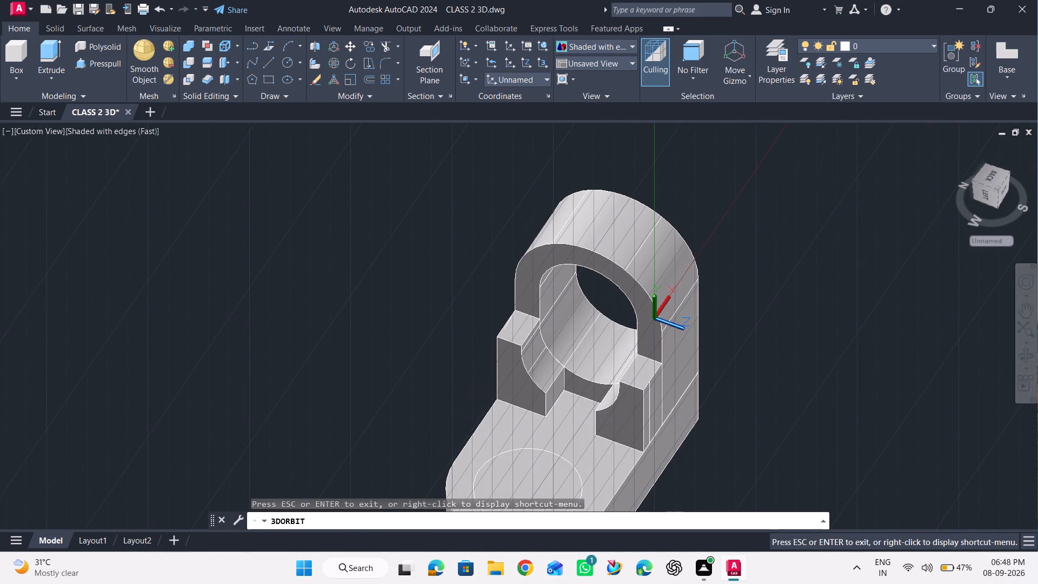
left_click_drag(916, 394, 870, 356)
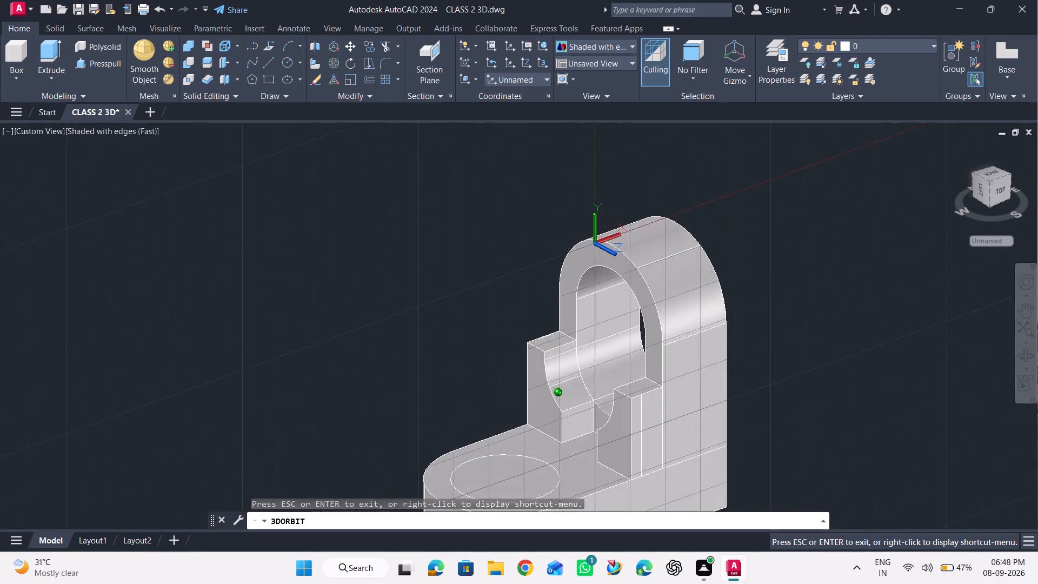
left_click_drag(870, 356, 895, 351)
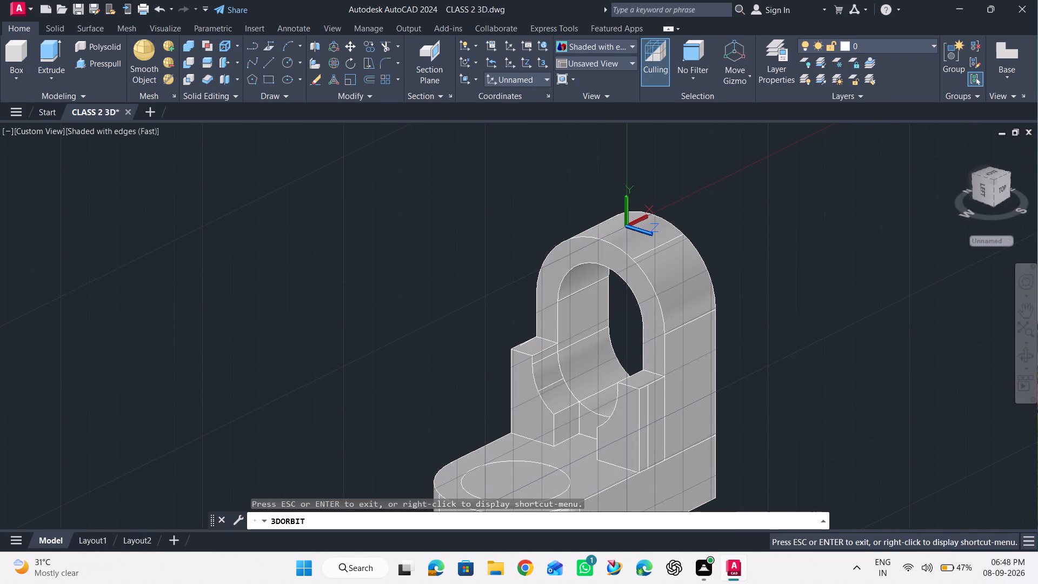
left_click(610, 36)
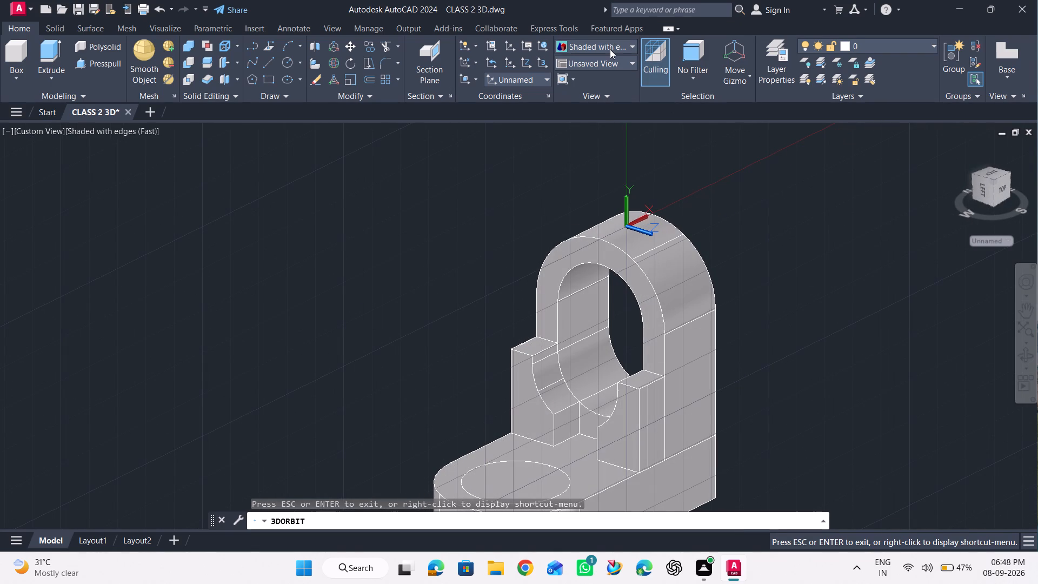
left_click(610, 49)
left_click(586, 83)
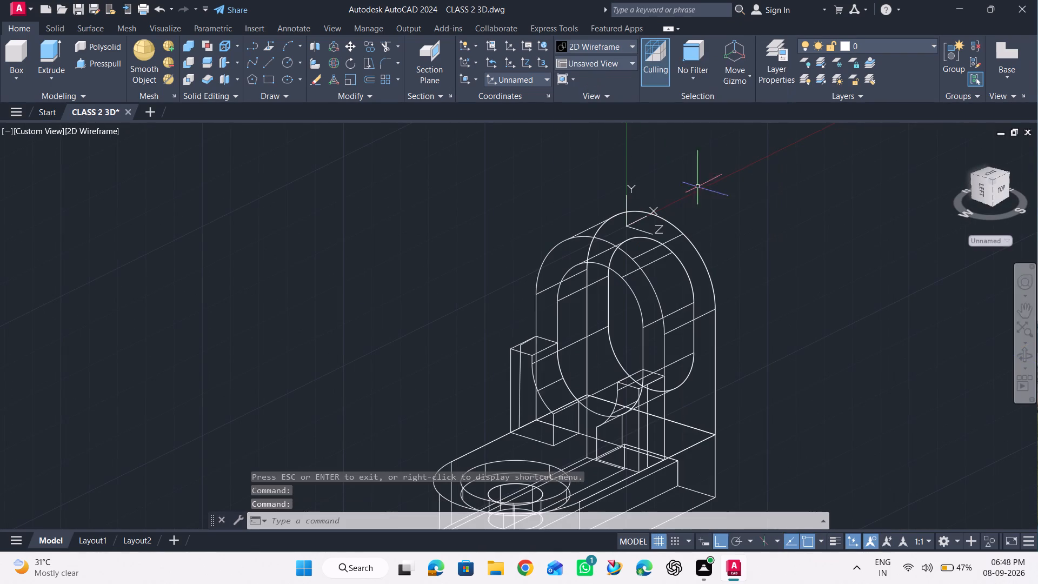
Subtract the large, shallow counterbore cylinder from the bracket's slotted base.
left_click(1025, 356)
left_click_drag(774, 228, 777, 241)
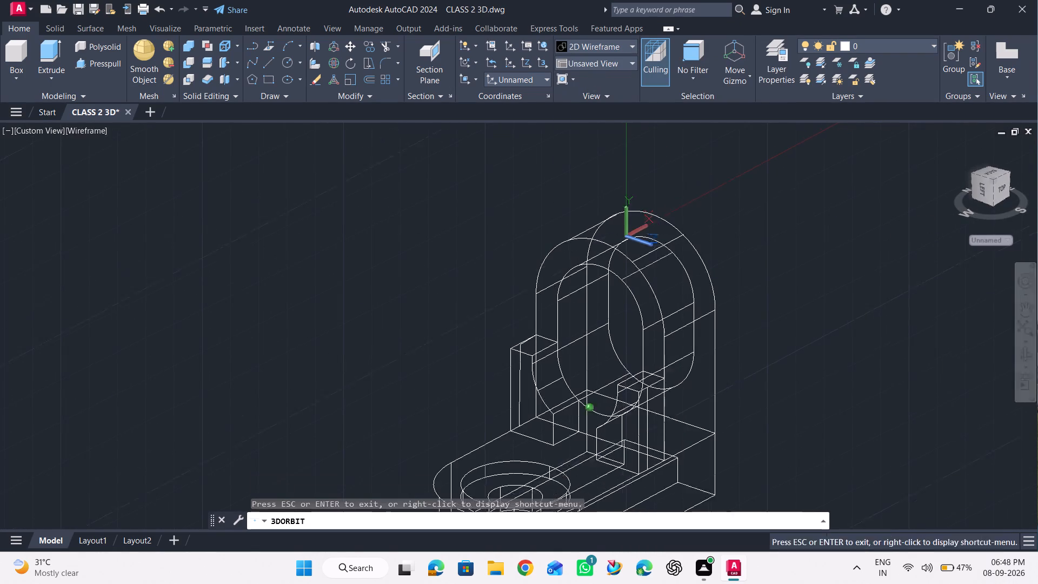
left_click_drag(777, 241, 786, 285)
scroll(766, 225, "down", 3)
scroll(784, 282, "down", 1)
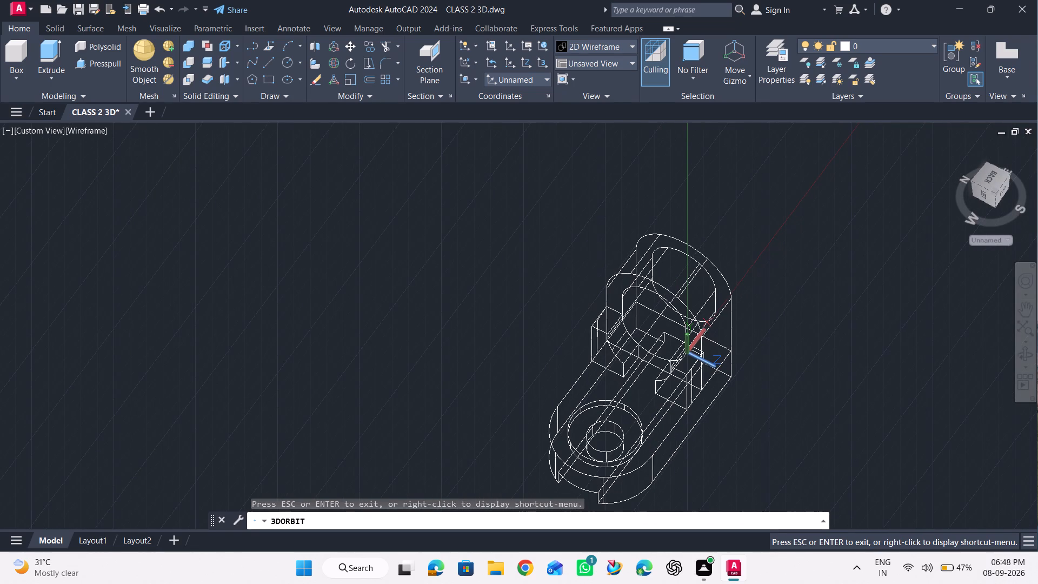
scroll(590, 481, "up", 4)
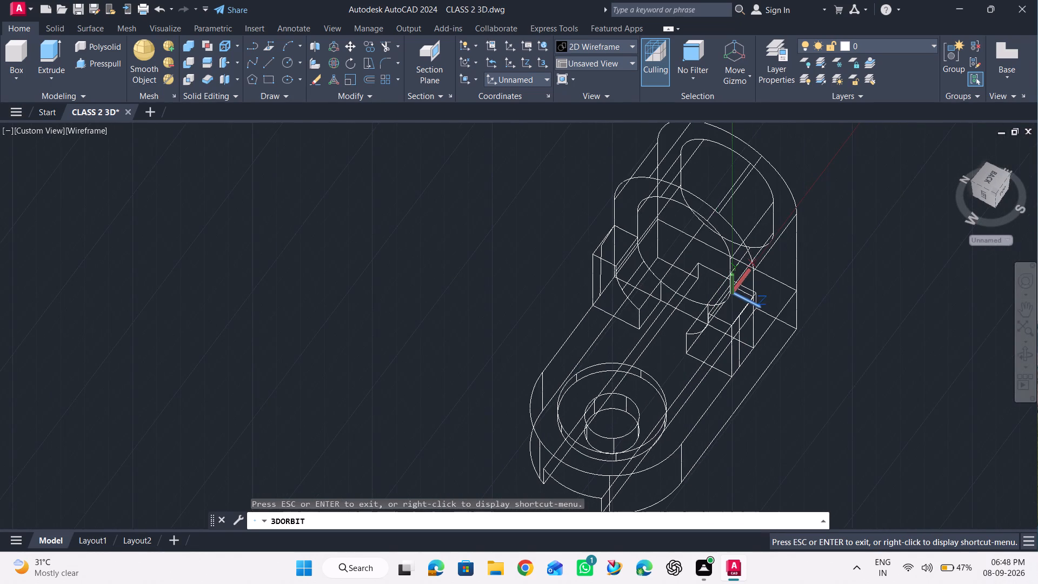
scroll(585, 479, "up", 3)
key("Escape")
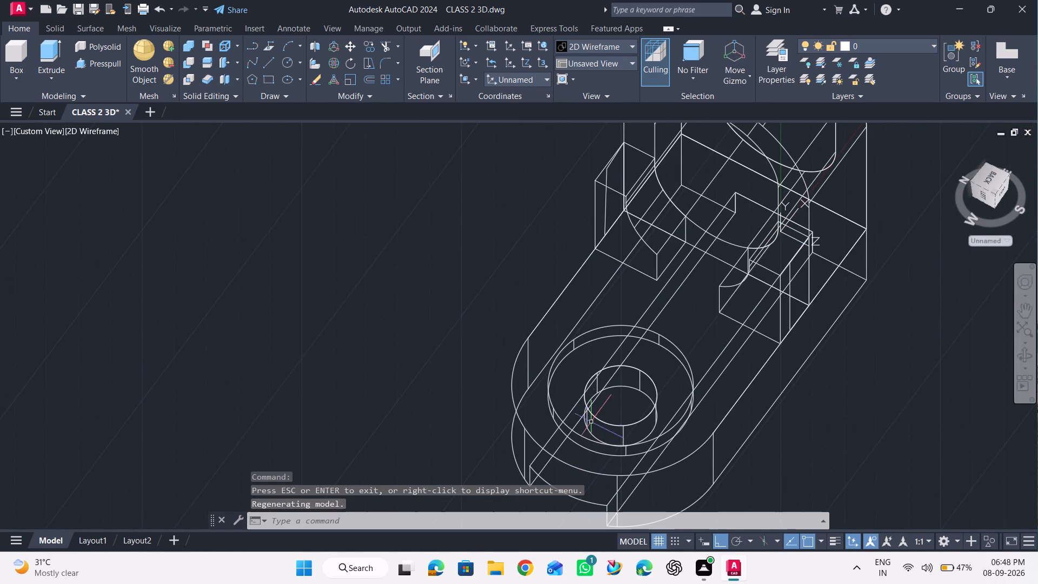
left_click(1024, 354)
left_click_drag(846, 356, 830, 323)
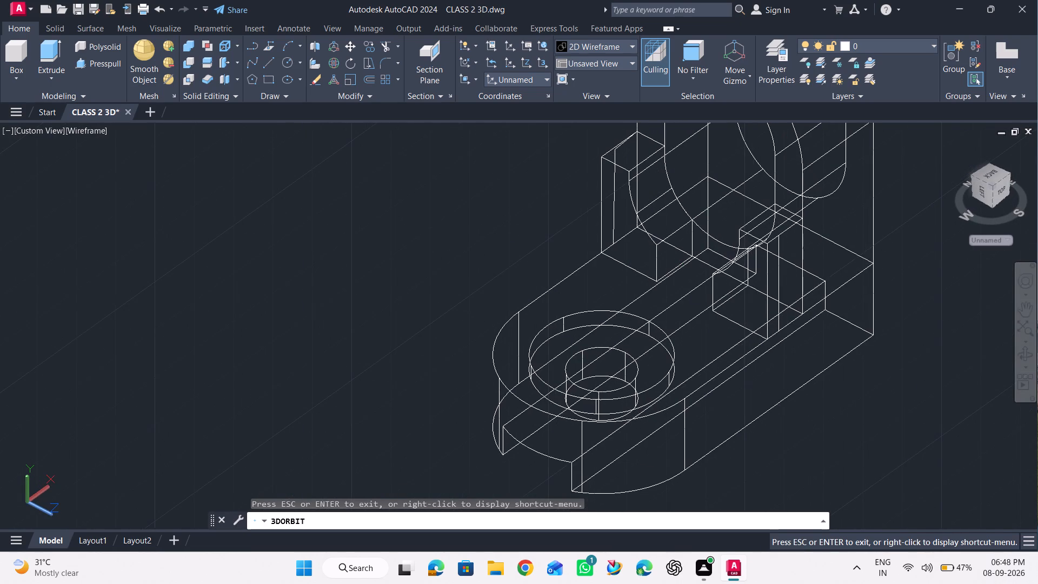
key("Escape")
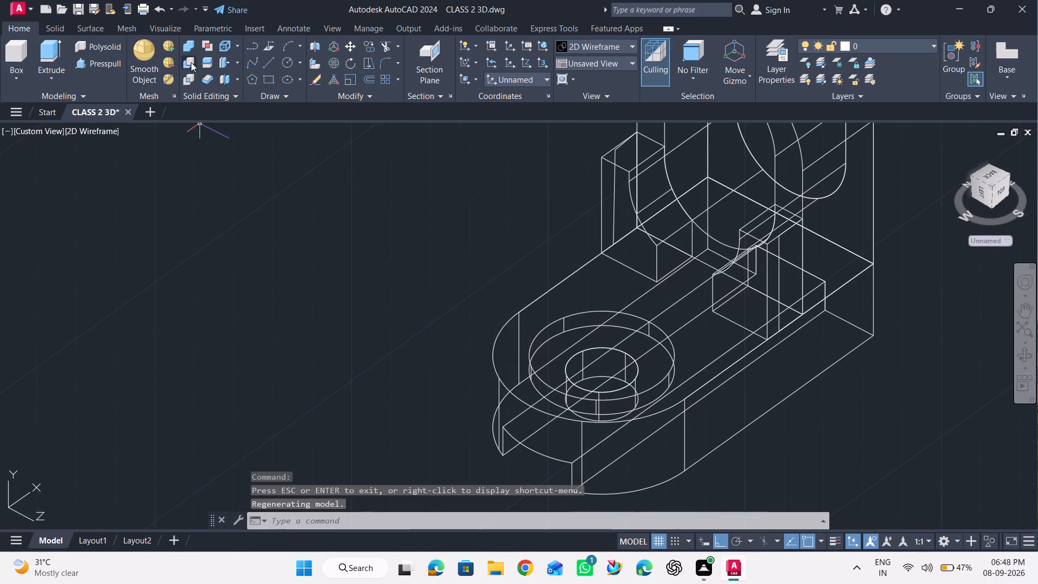
left_click(191, 62)
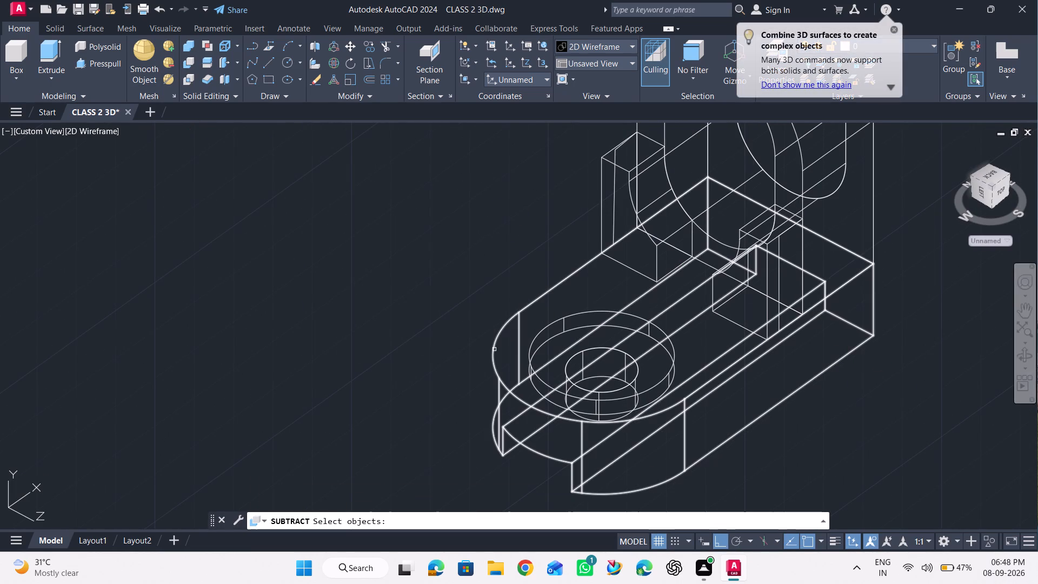
left_click(494, 349)
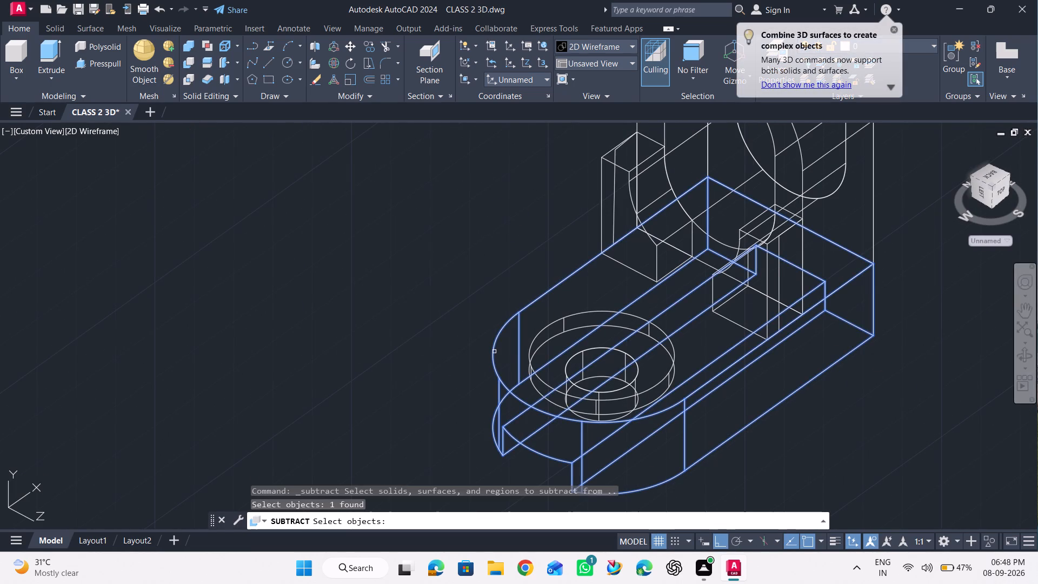
key("Return")
left_click(534, 356)
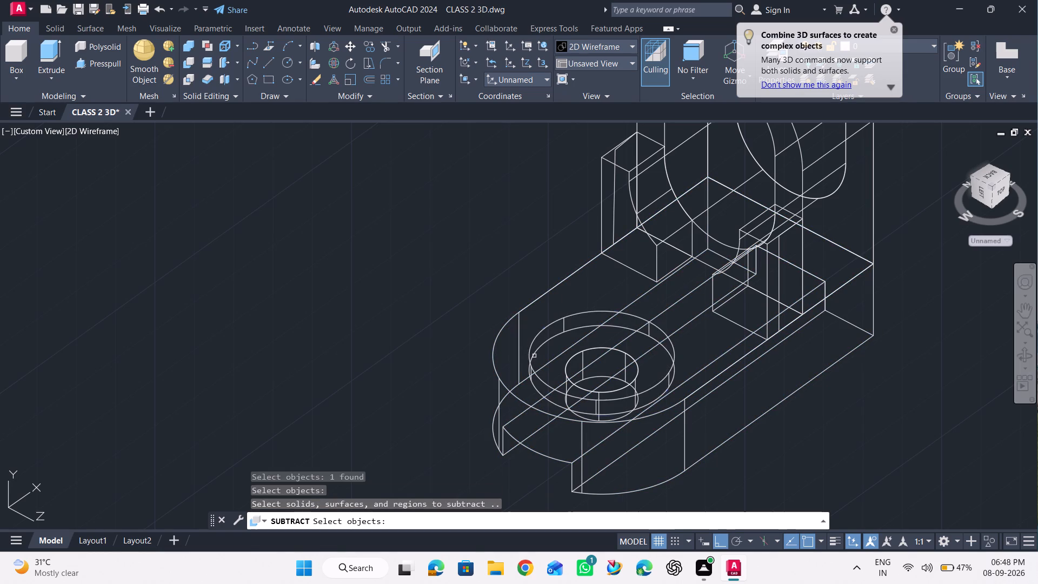
key("Return")
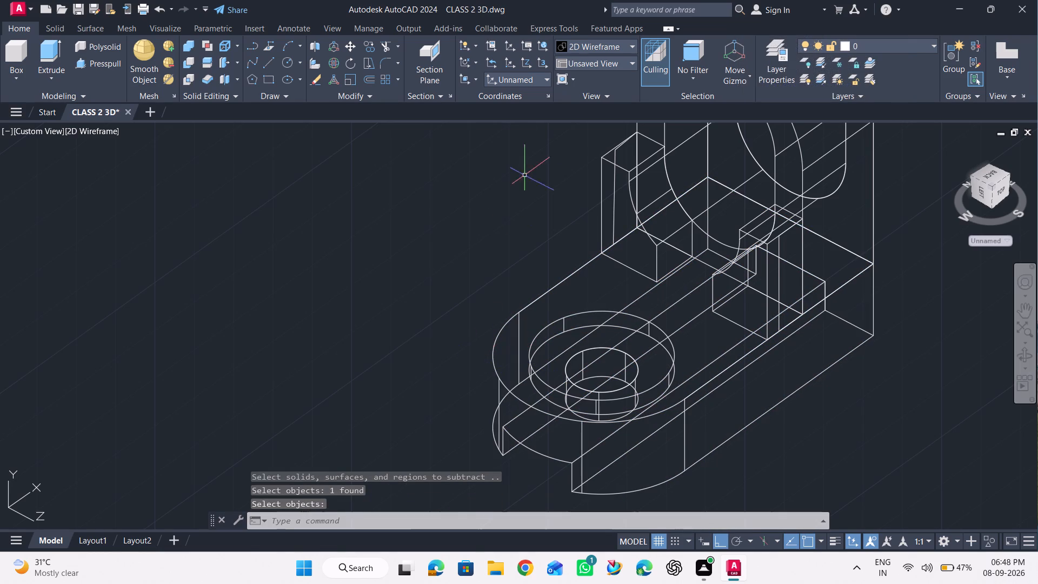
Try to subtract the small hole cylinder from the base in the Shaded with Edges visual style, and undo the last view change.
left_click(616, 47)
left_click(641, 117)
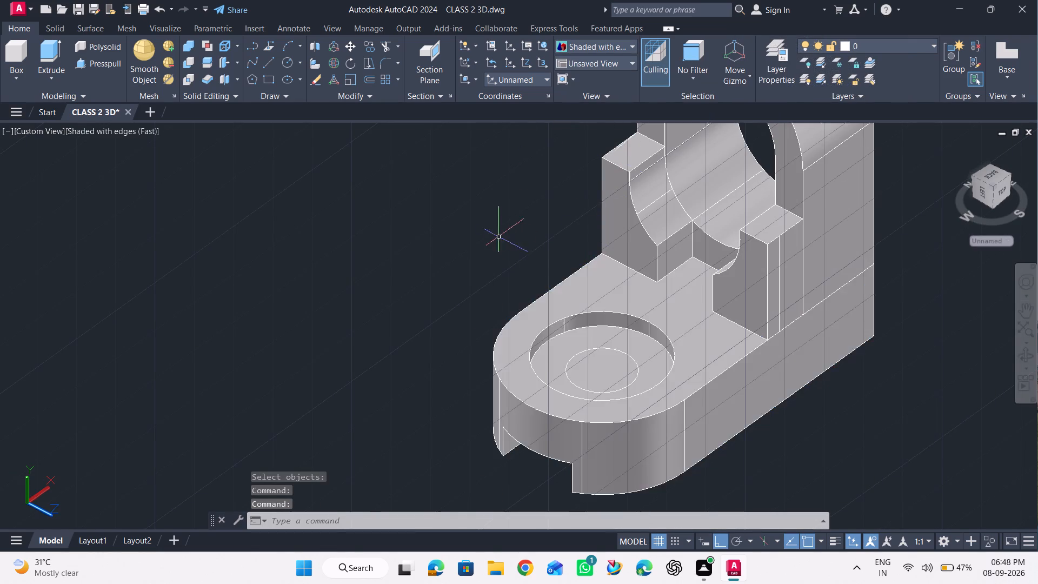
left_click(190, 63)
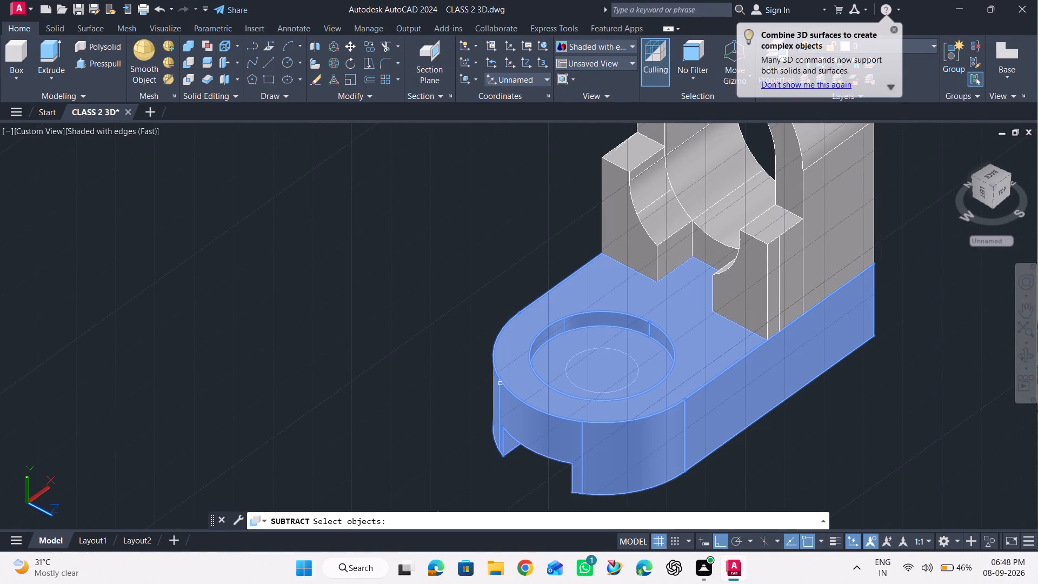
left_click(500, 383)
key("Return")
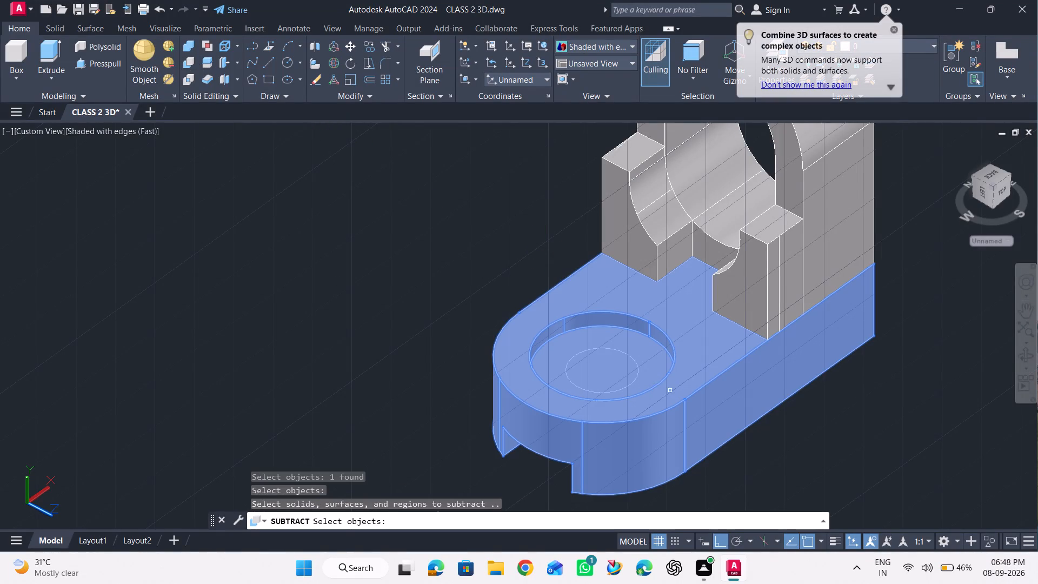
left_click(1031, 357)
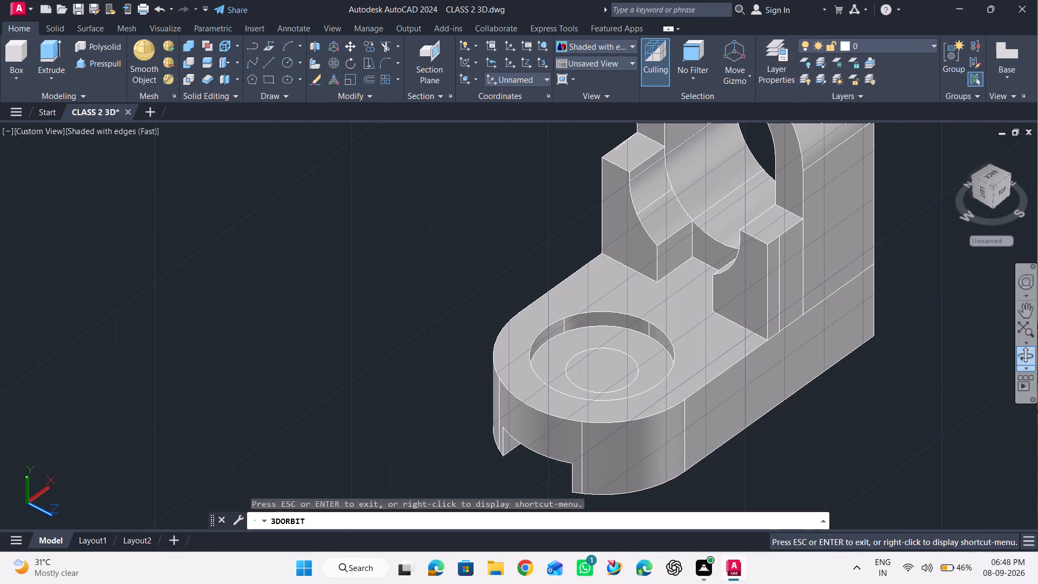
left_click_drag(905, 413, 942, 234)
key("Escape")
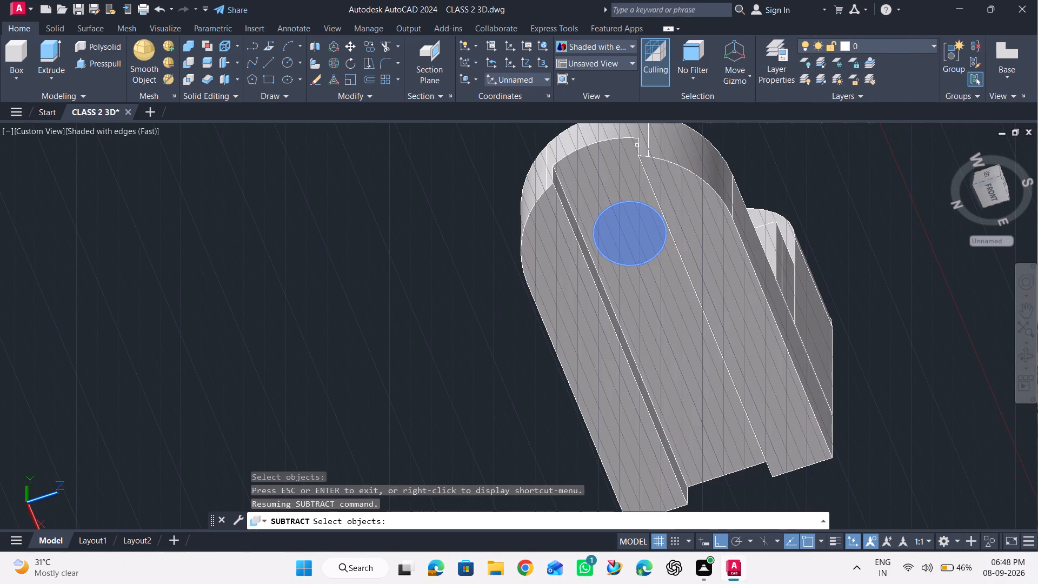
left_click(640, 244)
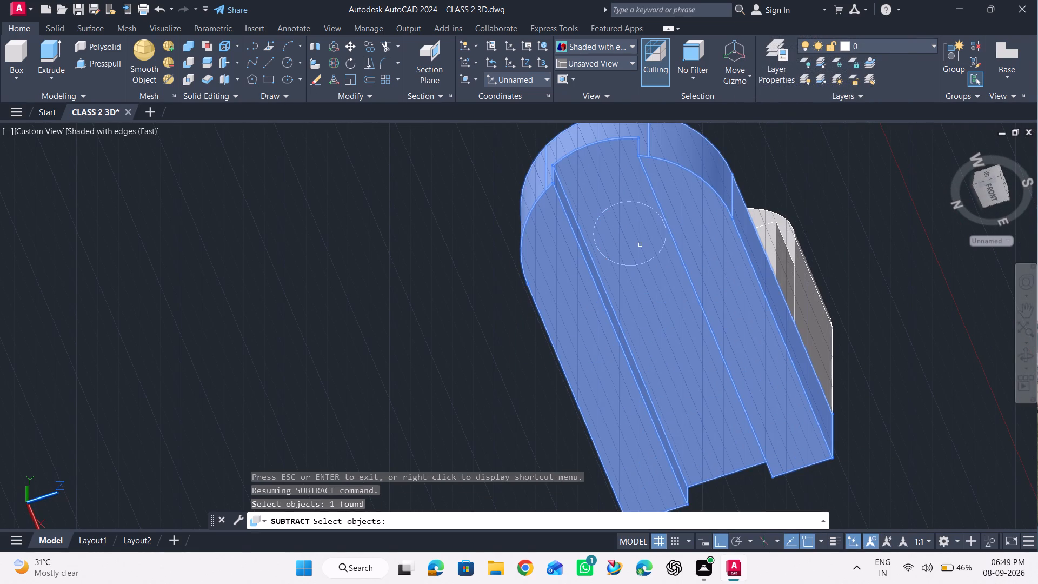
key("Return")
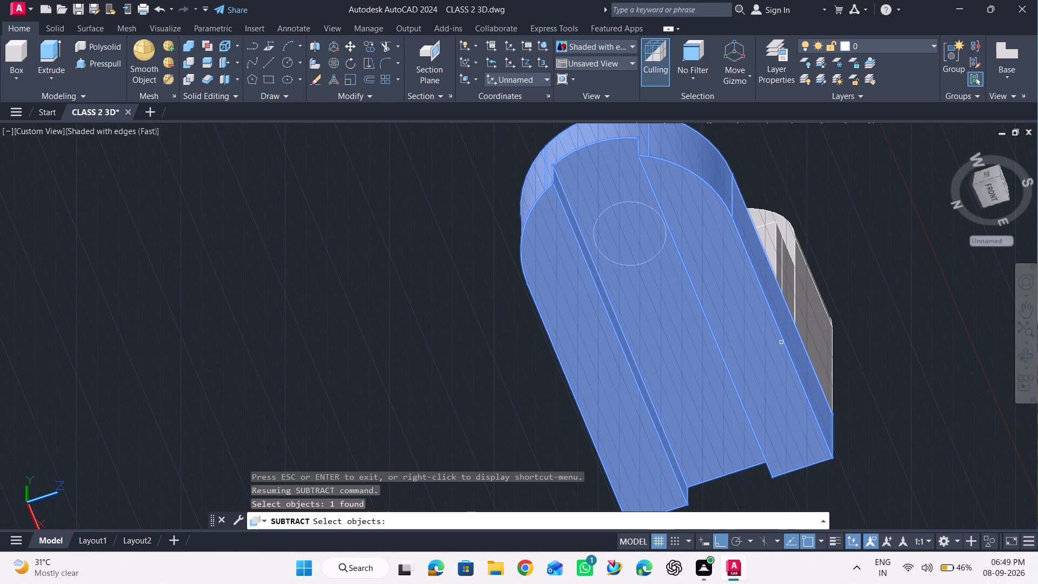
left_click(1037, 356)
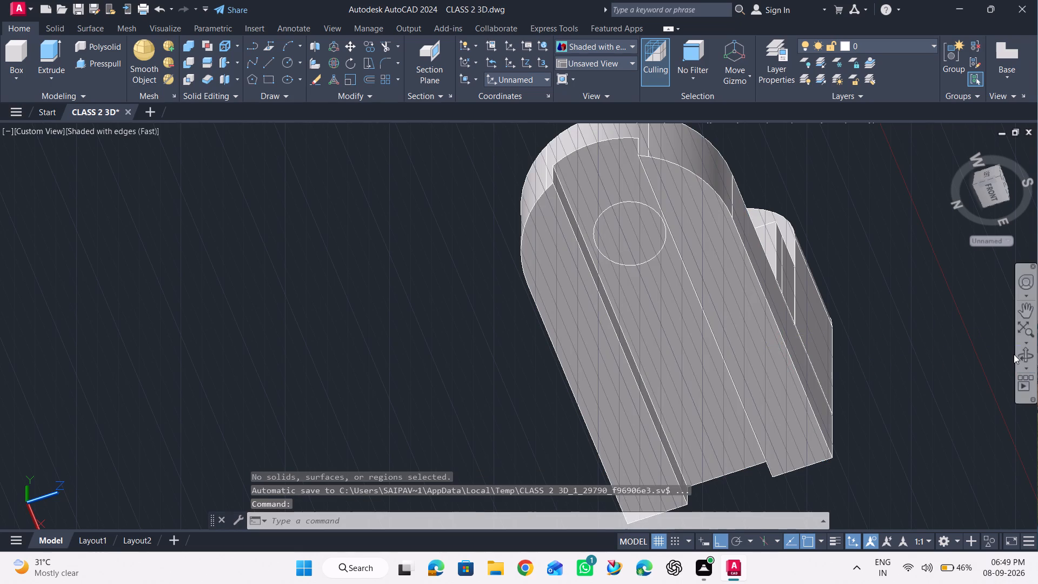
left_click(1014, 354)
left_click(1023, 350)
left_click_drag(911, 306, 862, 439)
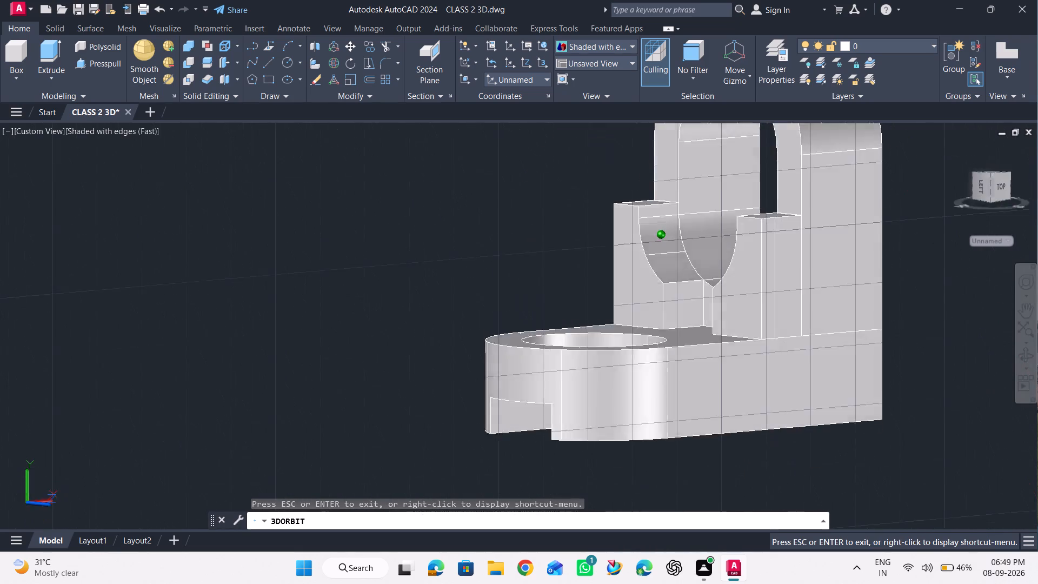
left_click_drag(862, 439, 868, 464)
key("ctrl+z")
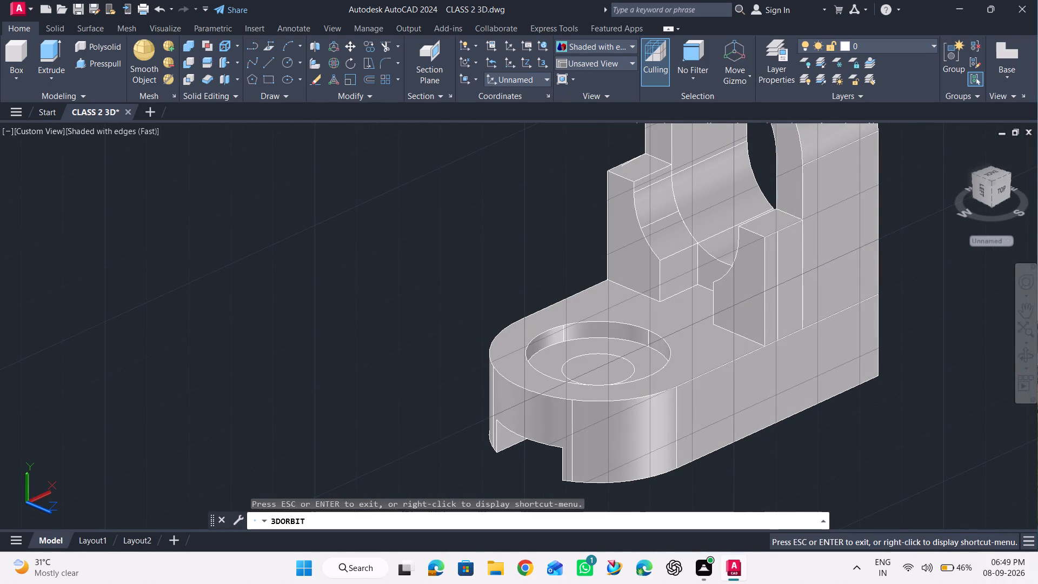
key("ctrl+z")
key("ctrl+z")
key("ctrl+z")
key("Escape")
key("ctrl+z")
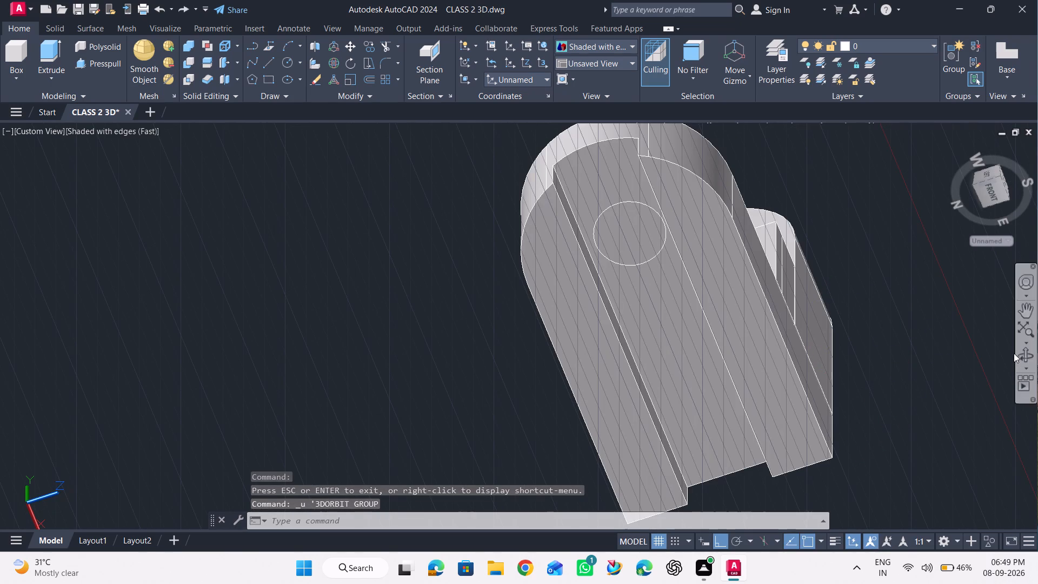
Return to the 2D Wireframe visual style and subtract the small inner cylinder from the base to cut the central hole.
left_click(1025, 358)
left_click_drag(932, 312, 887, 505)
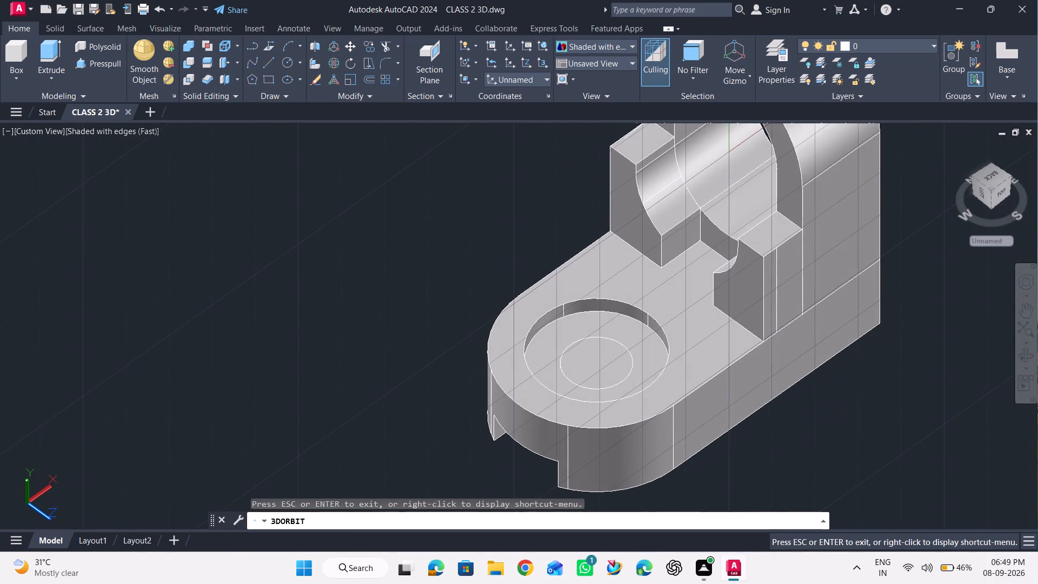
key("Escape")
left_click(601, 45)
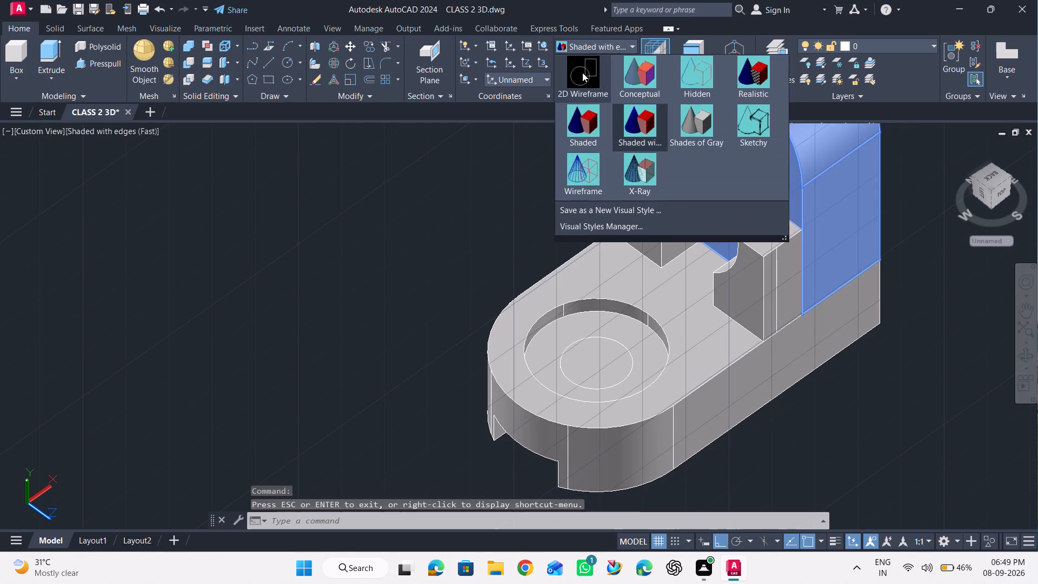
left_click(582, 72)
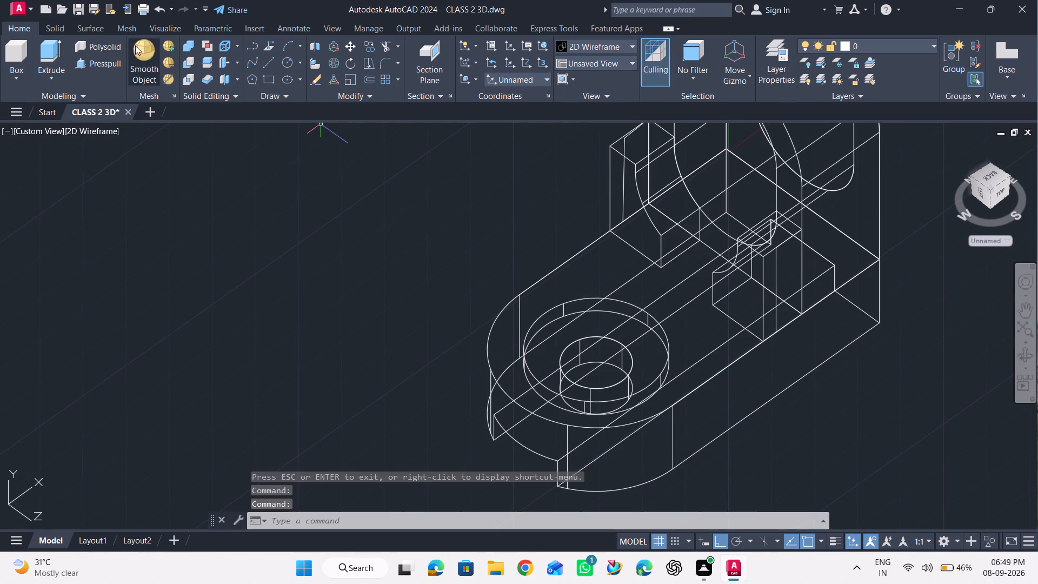
left_click(190, 62)
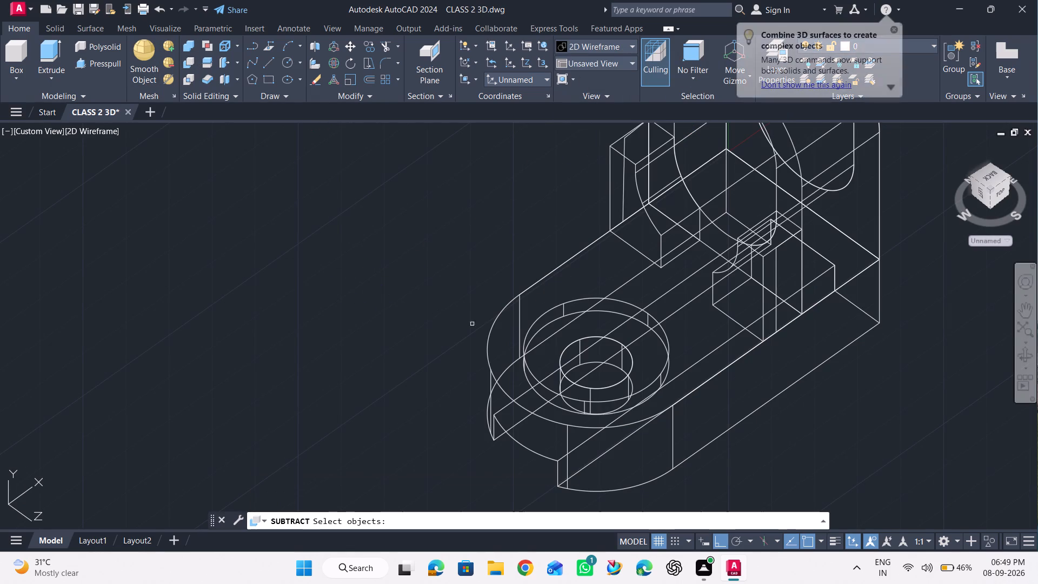
left_click(489, 344)
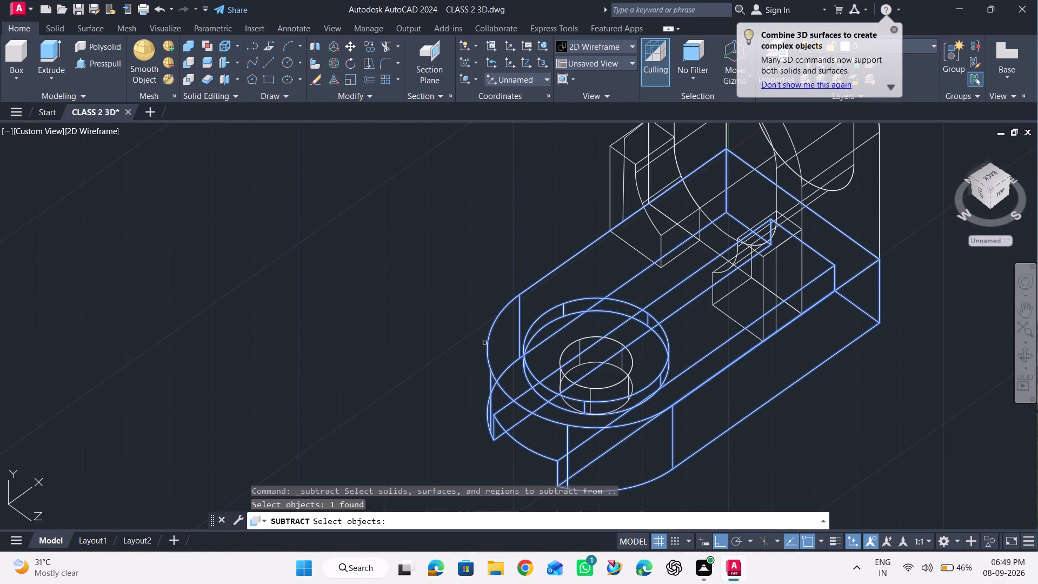
key("Return")
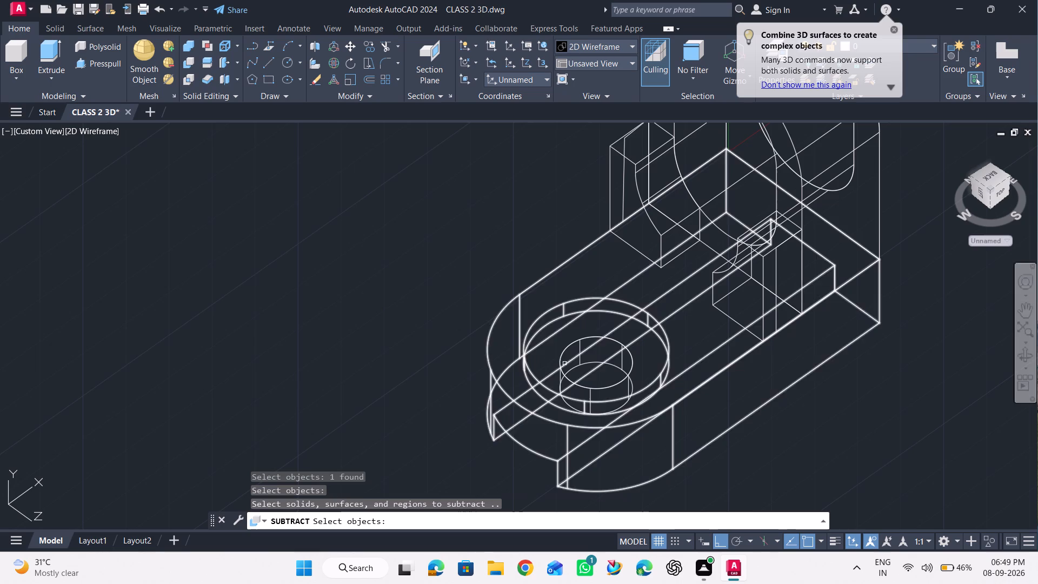
left_click(561, 360)
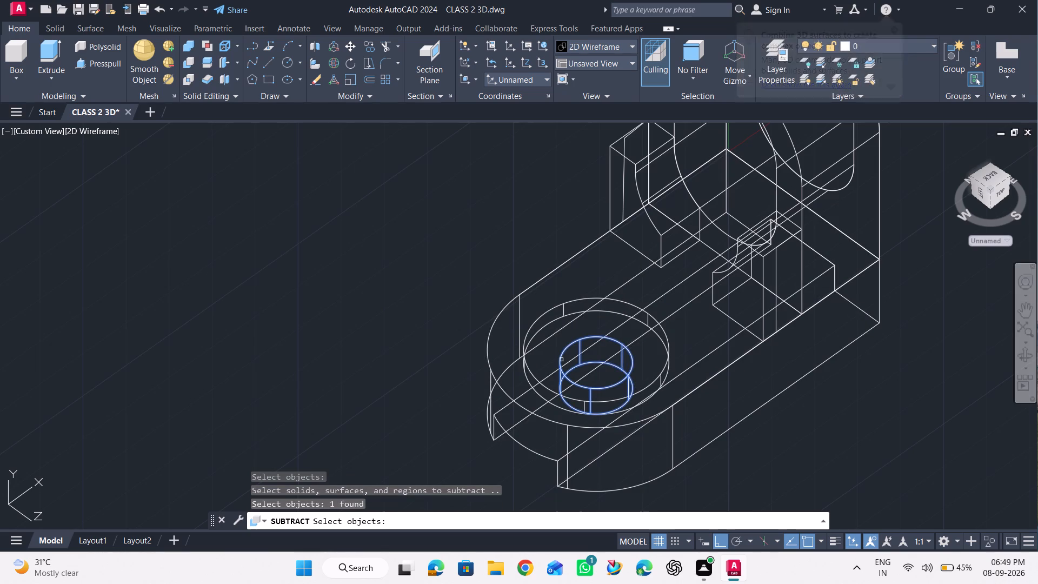
key("Return")
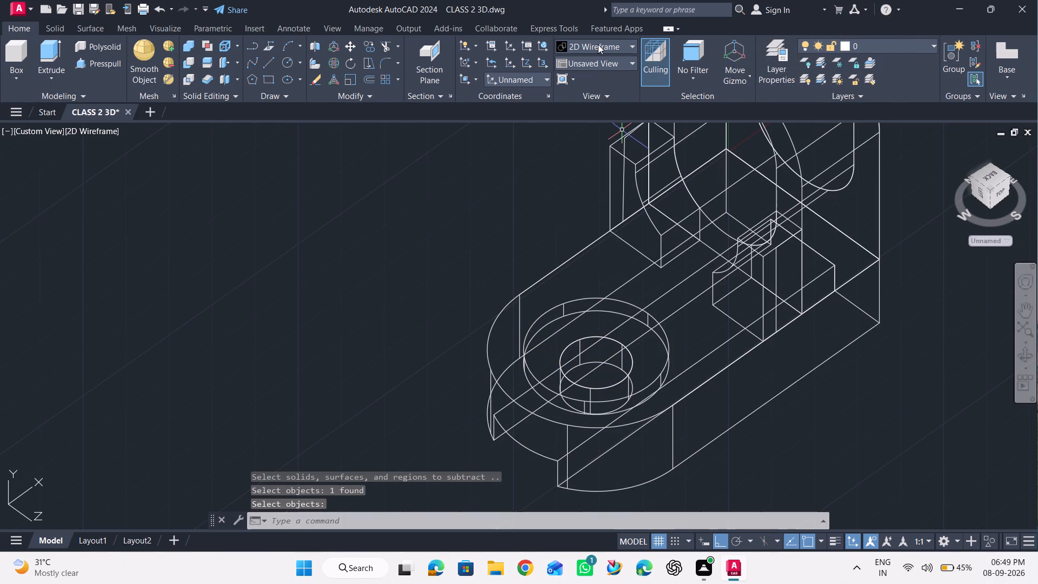
Switch to the Shaded with Edges visual style and examine the bracket and its counterbored hole from several angles.
left_click(598, 44)
left_click(646, 133)
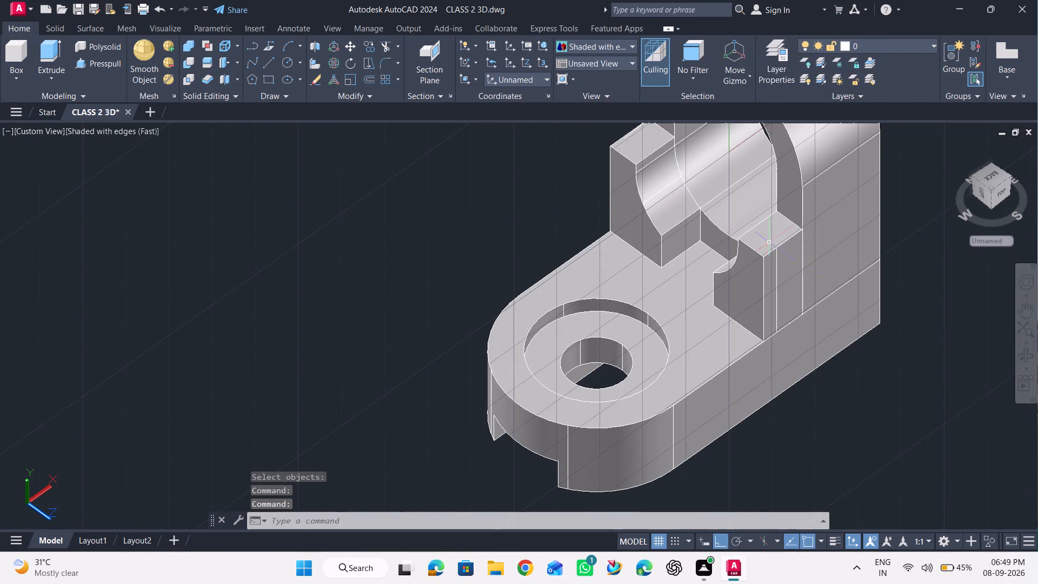
left_click(1022, 356)
left_click_drag(938, 359, 941, 331)
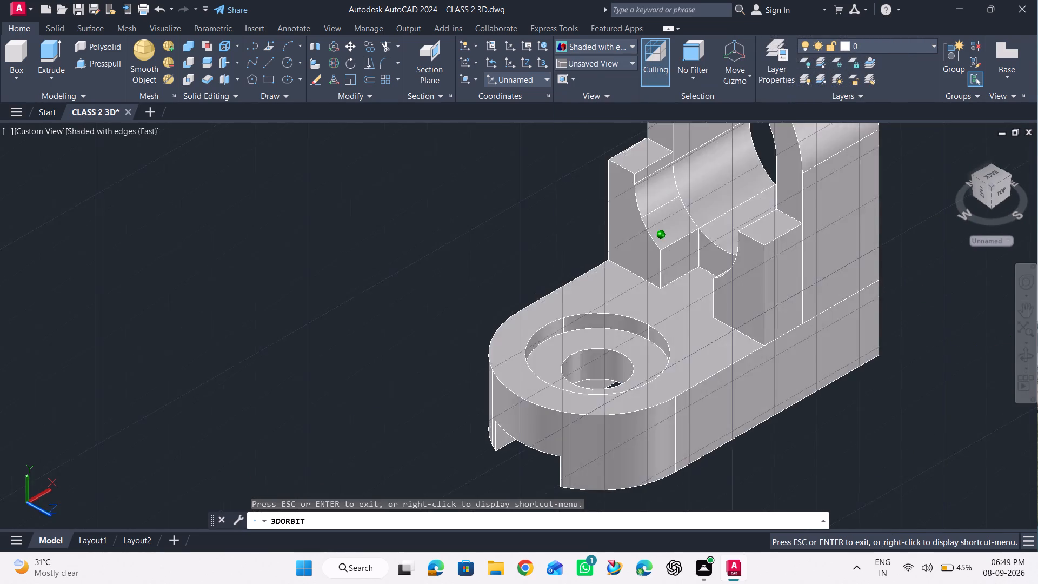
left_click_drag(941, 331, 932, 337)
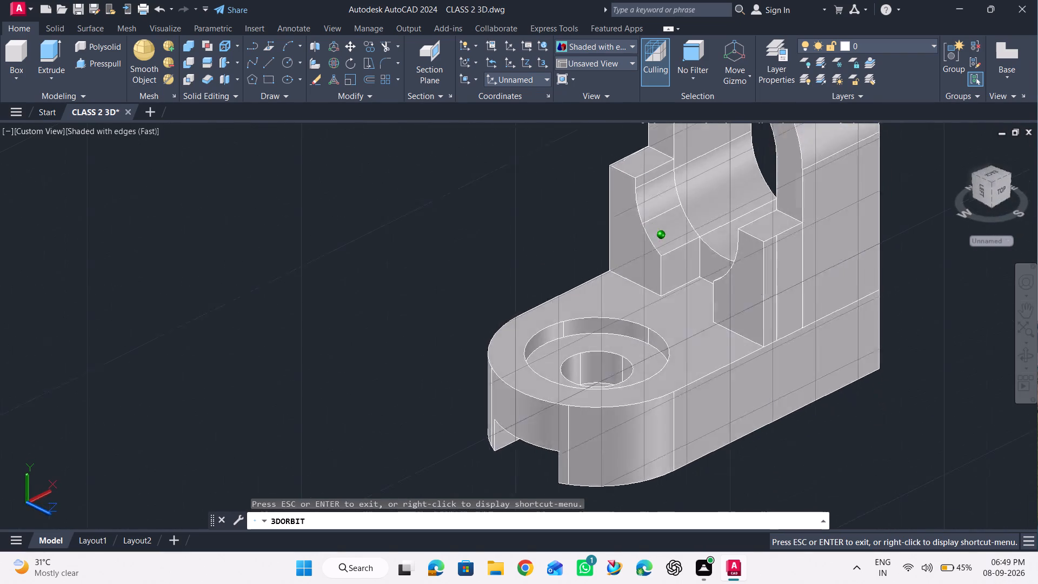
left_click_drag(932, 337, 900, 360)
scroll(837, 352, "down", 1)
left_click_drag(673, 317, 447, 221)
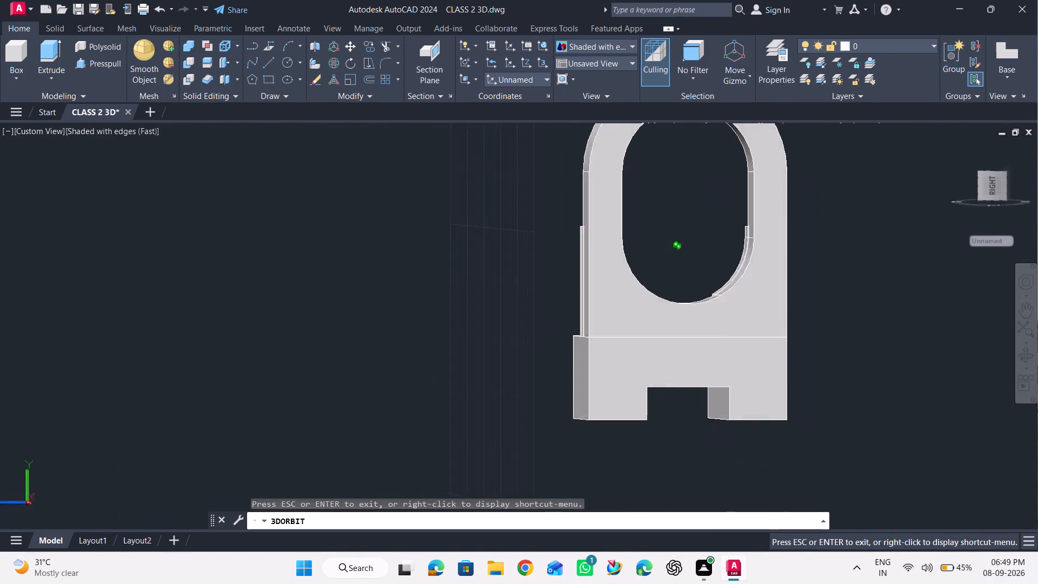
left_click_drag(447, 221, 296, 297)
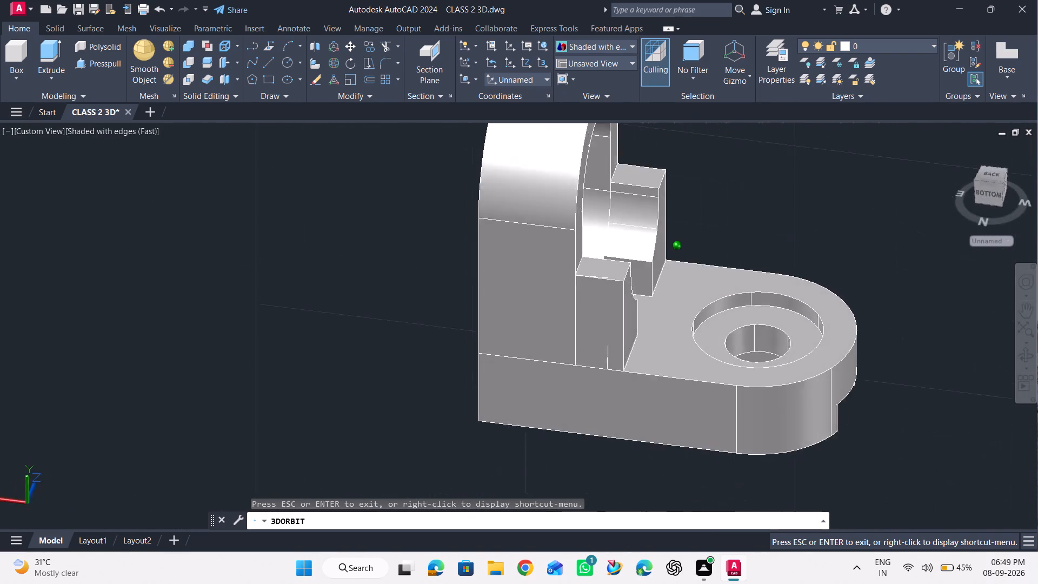
left_click_drag(296, 297, 681, 321)
scroll(592, 333, "down", 3)
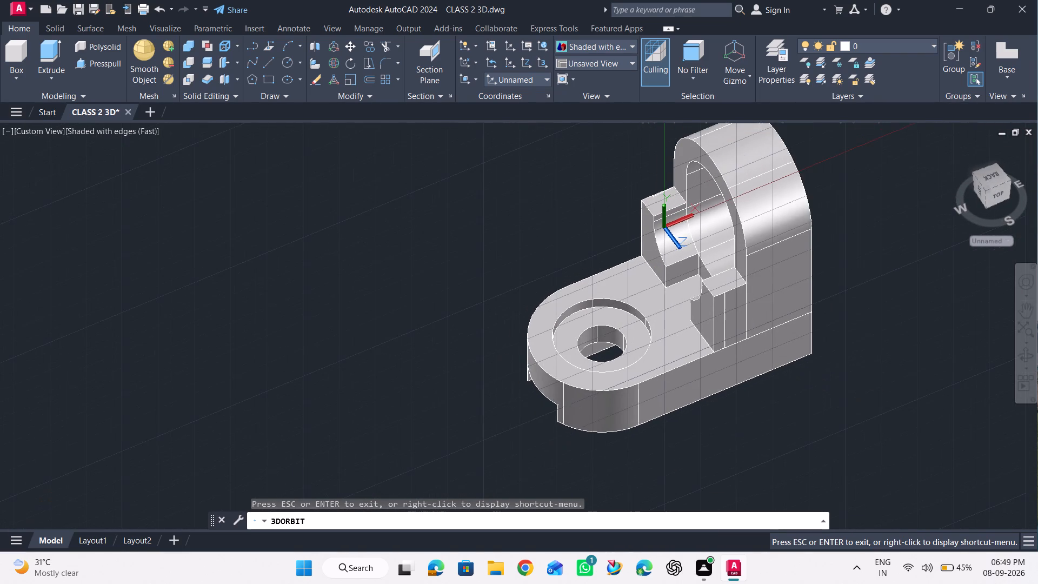
scroll(592, 333, "down", 2)
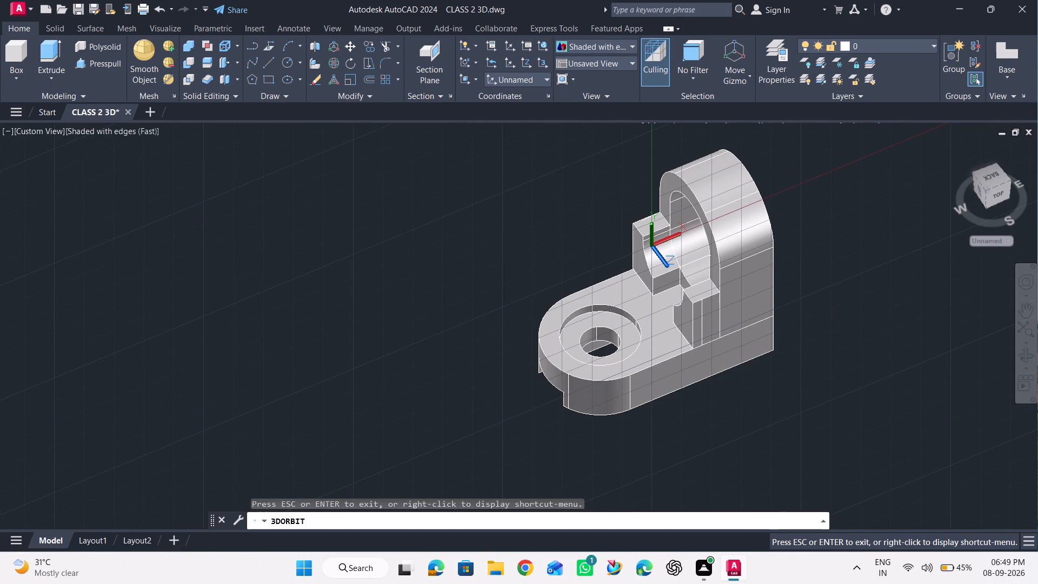
scroll(842, 228, "up", 2)
scroll(842, 228, "down", 1)
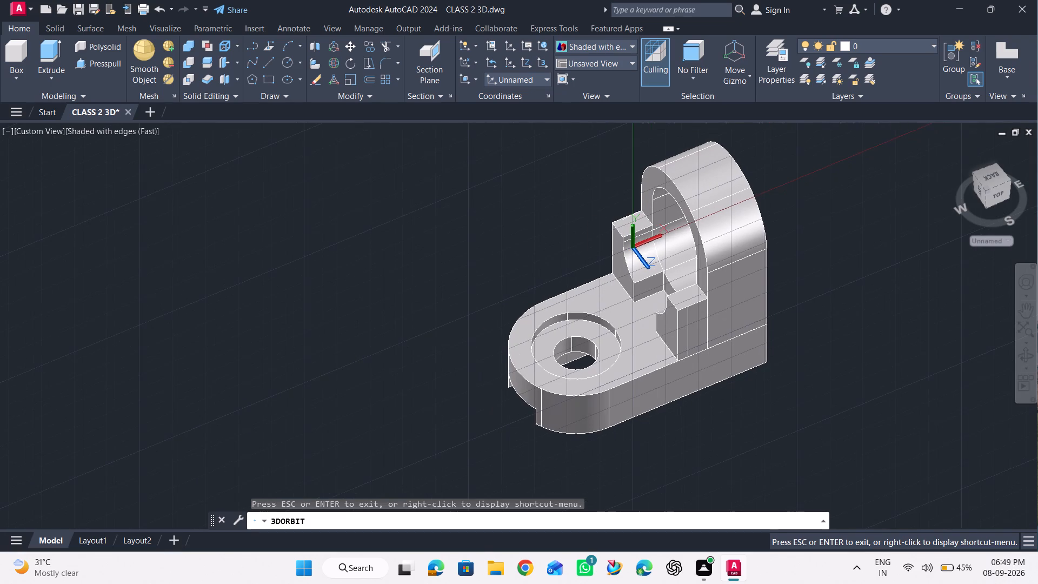
scroll(839, 228, "down", 2)
scroll(843, 155, "up", 2)
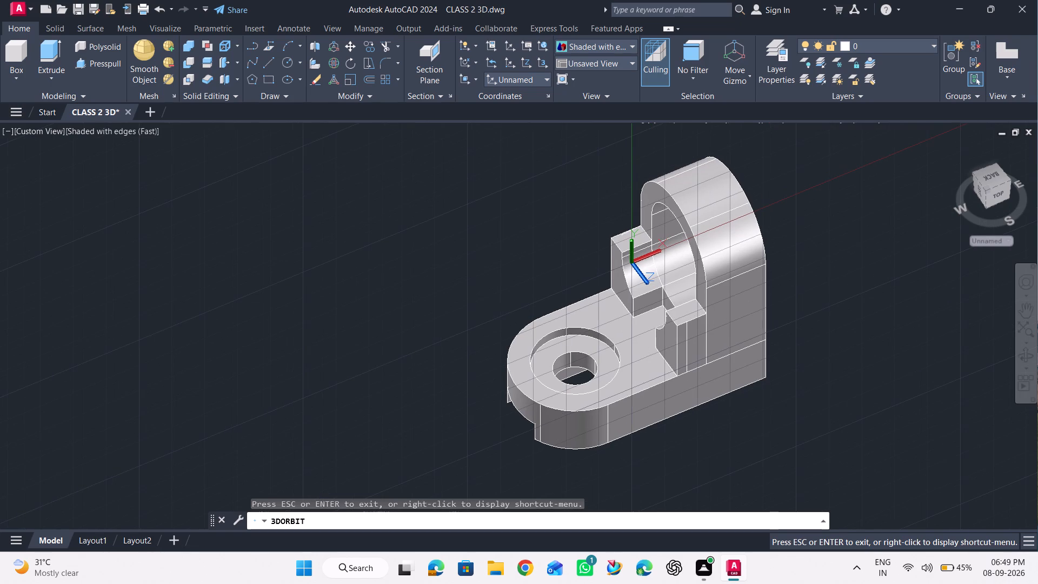
key("Escape")
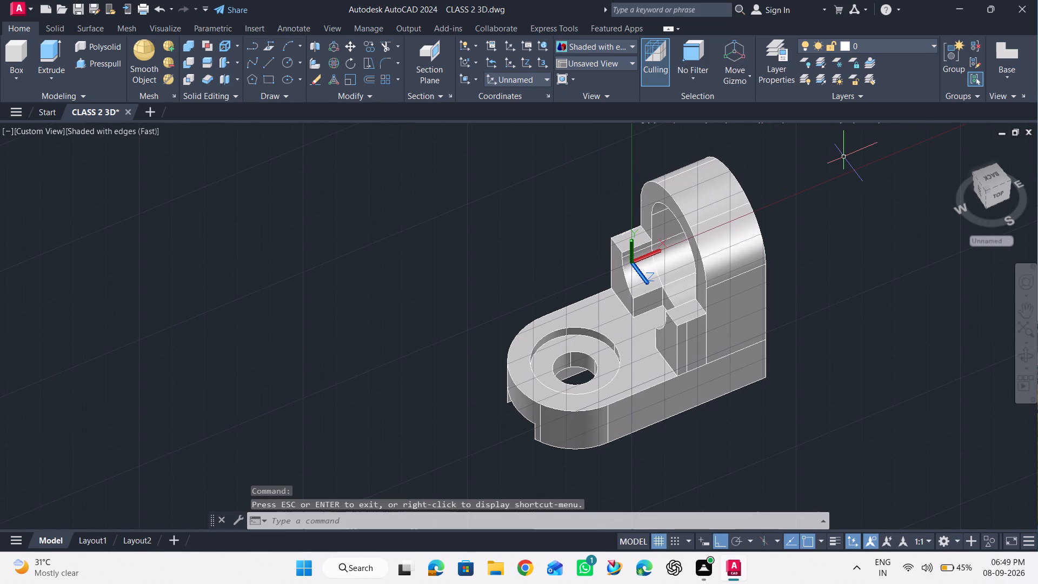
Save the drawing.
left_click(82, 8)
left_click(82, 8)
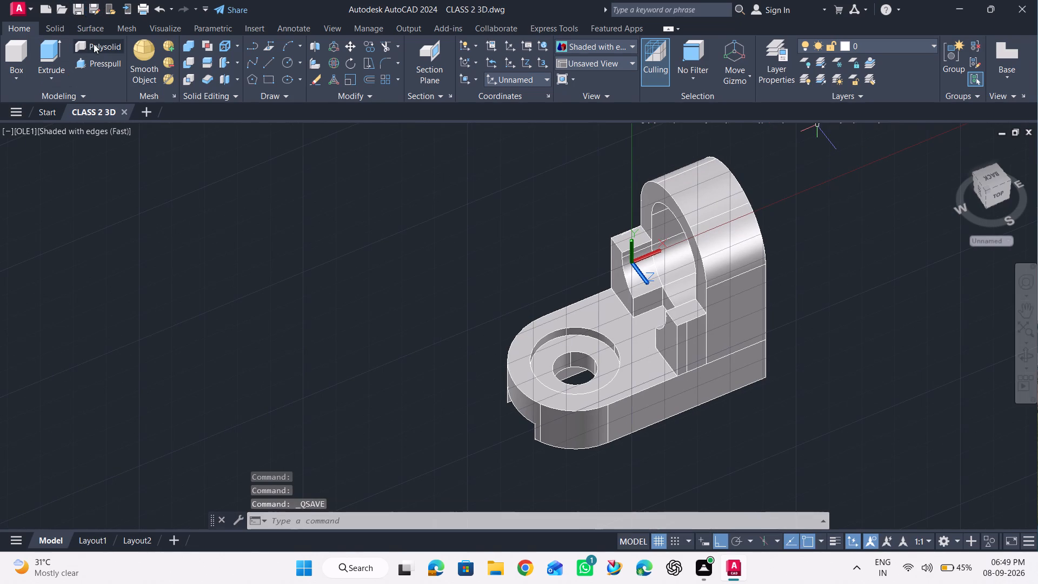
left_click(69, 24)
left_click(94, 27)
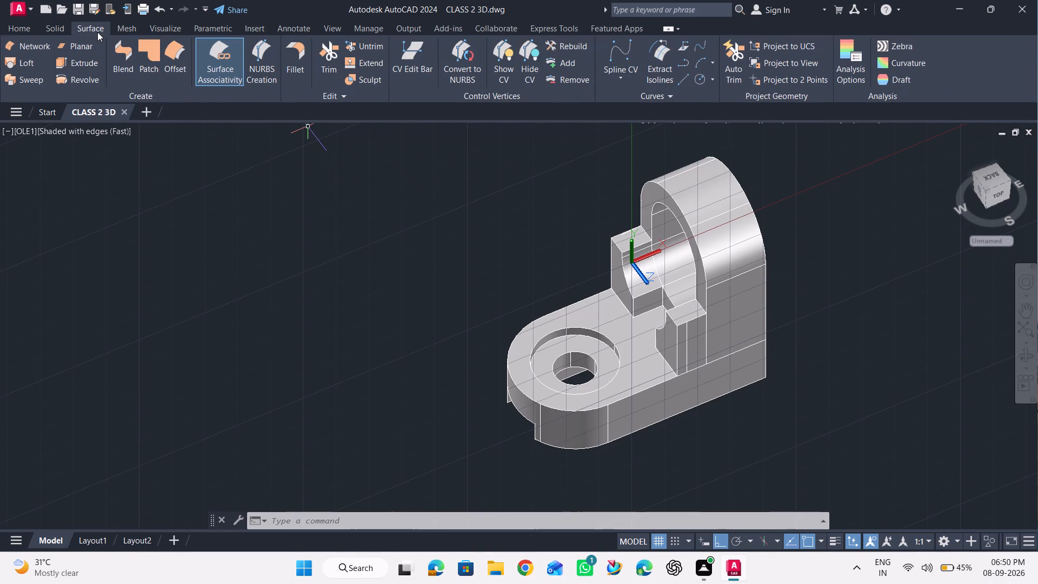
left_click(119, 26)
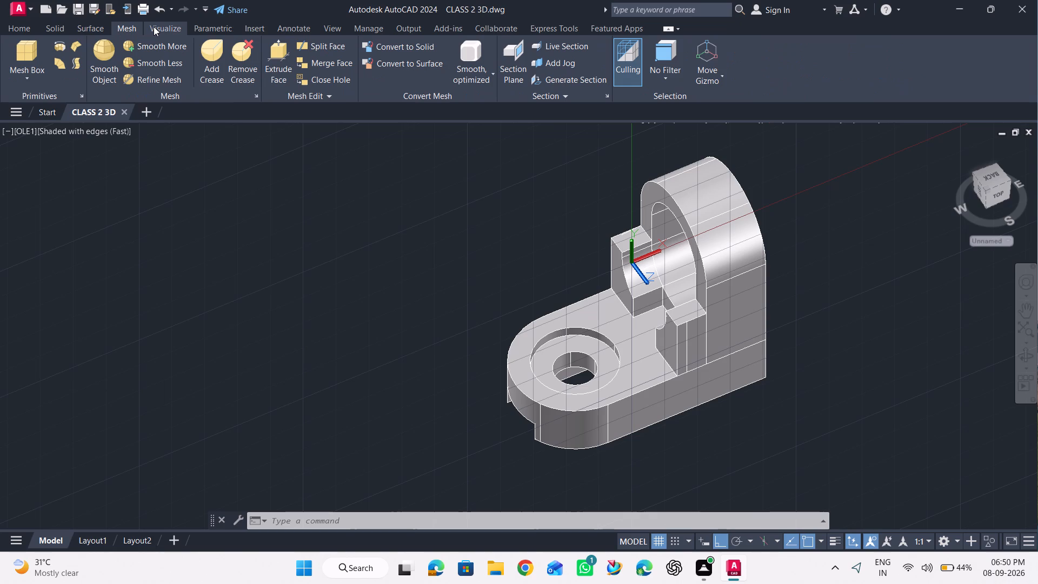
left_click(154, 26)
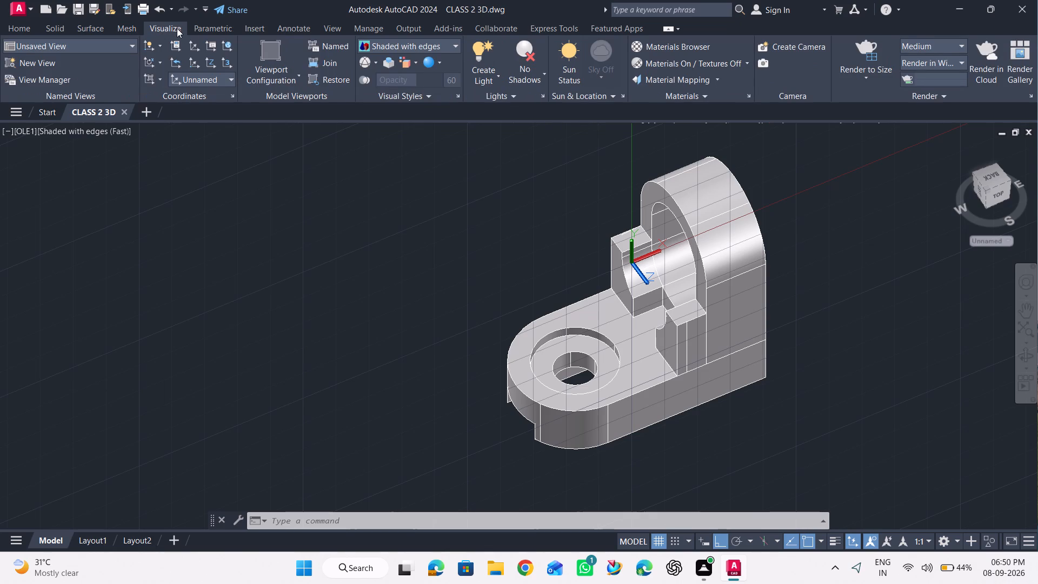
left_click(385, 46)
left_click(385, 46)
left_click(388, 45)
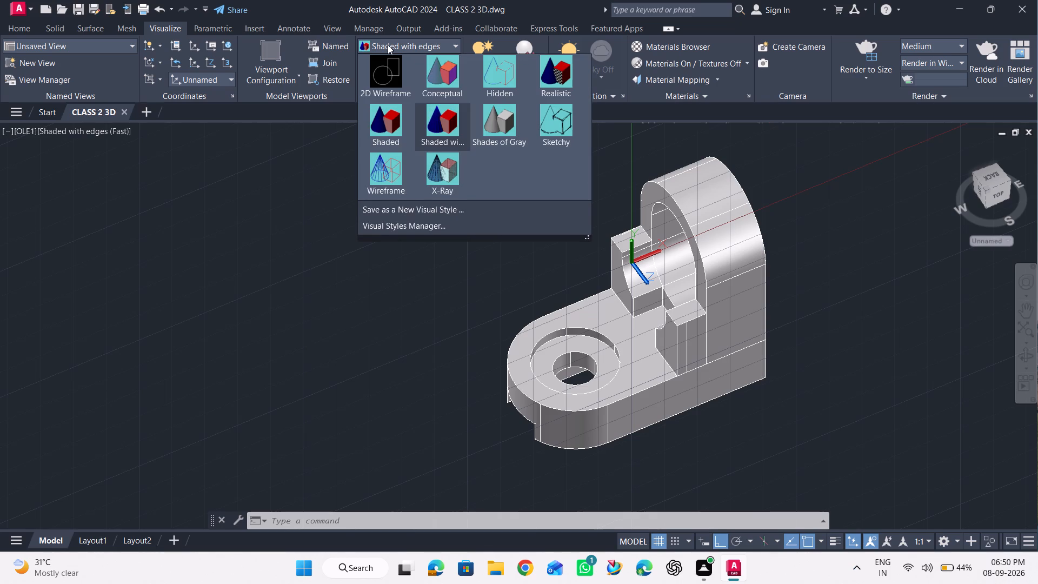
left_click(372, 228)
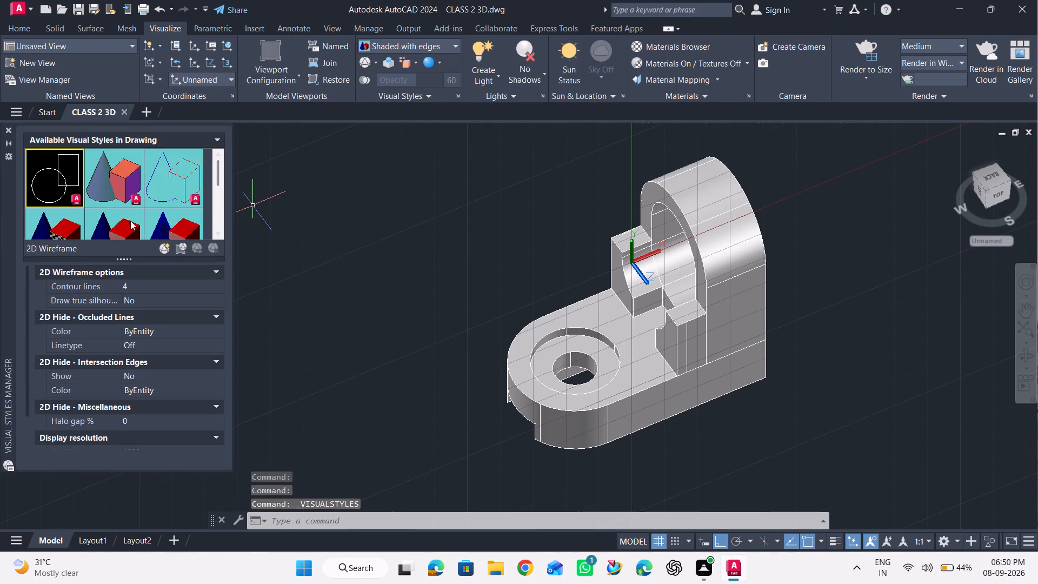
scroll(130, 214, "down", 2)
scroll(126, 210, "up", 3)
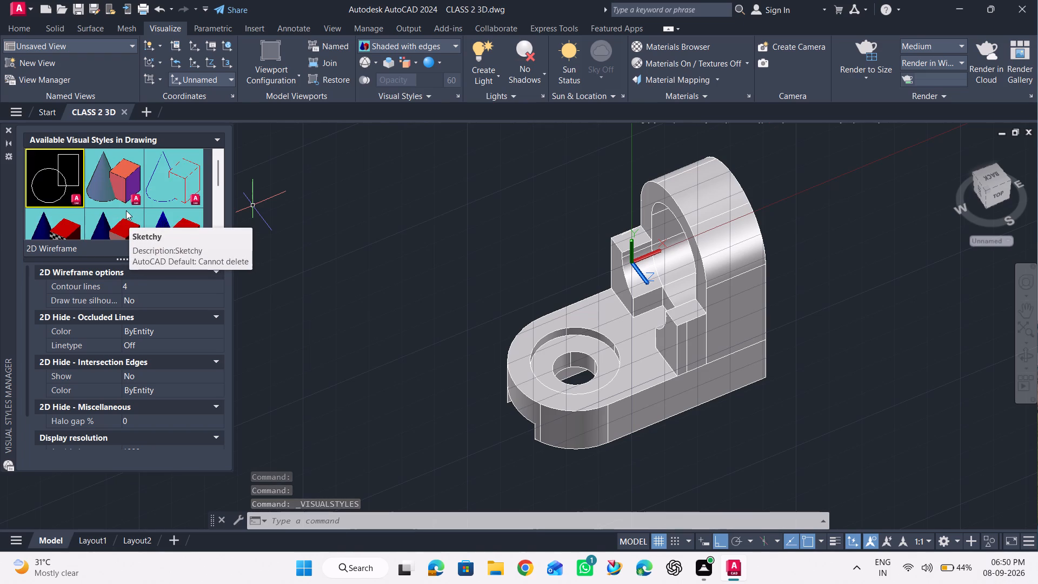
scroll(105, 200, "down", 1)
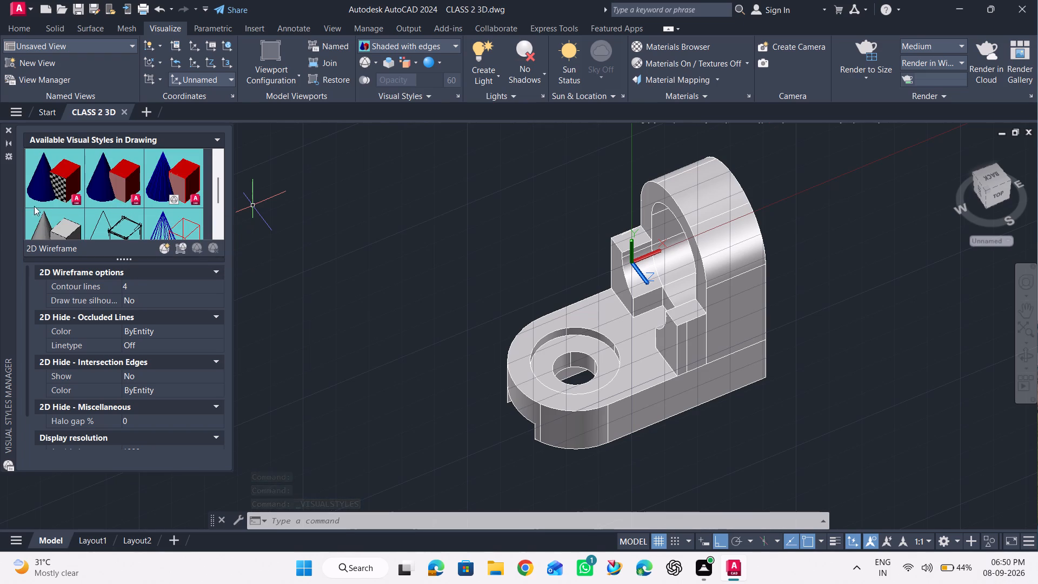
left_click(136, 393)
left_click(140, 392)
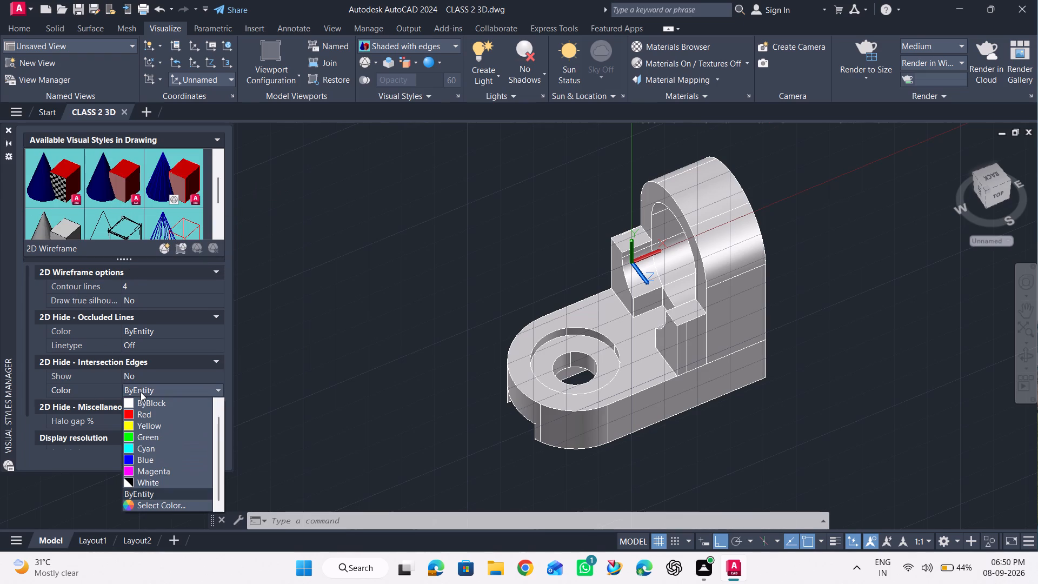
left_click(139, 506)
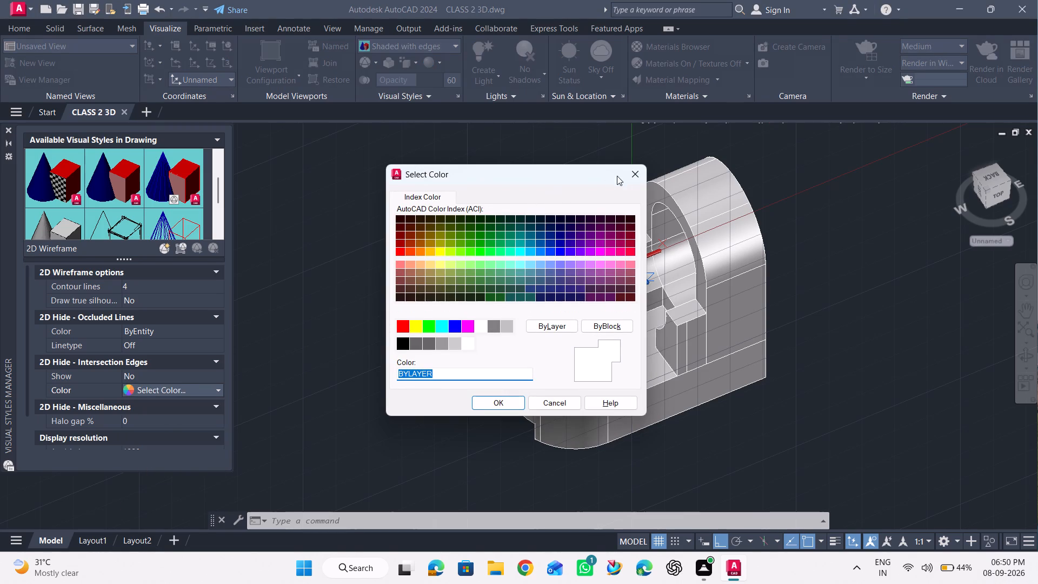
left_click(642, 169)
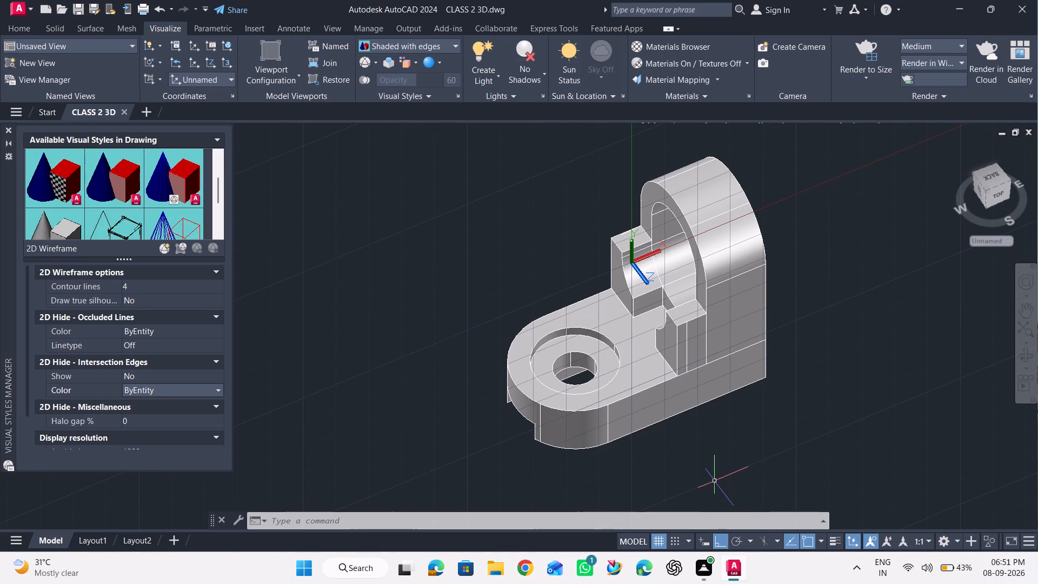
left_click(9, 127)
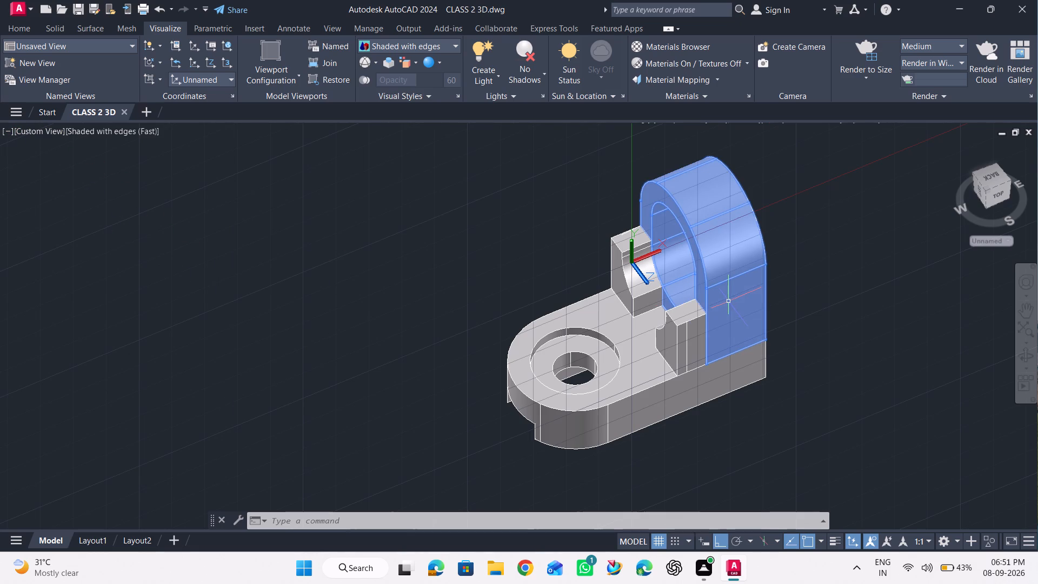
Return to the 2D Wireframe visual style and hide the arch-topped upright solid.
scroll(572, 249, "down", 1)
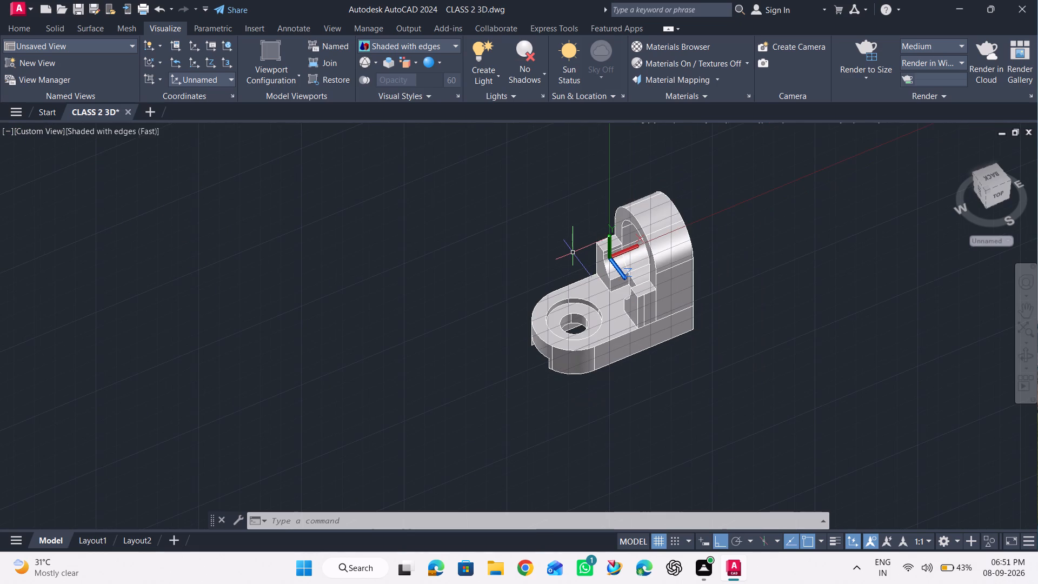
scroll(571, 253, "up", 1)
left_click(13, 28)
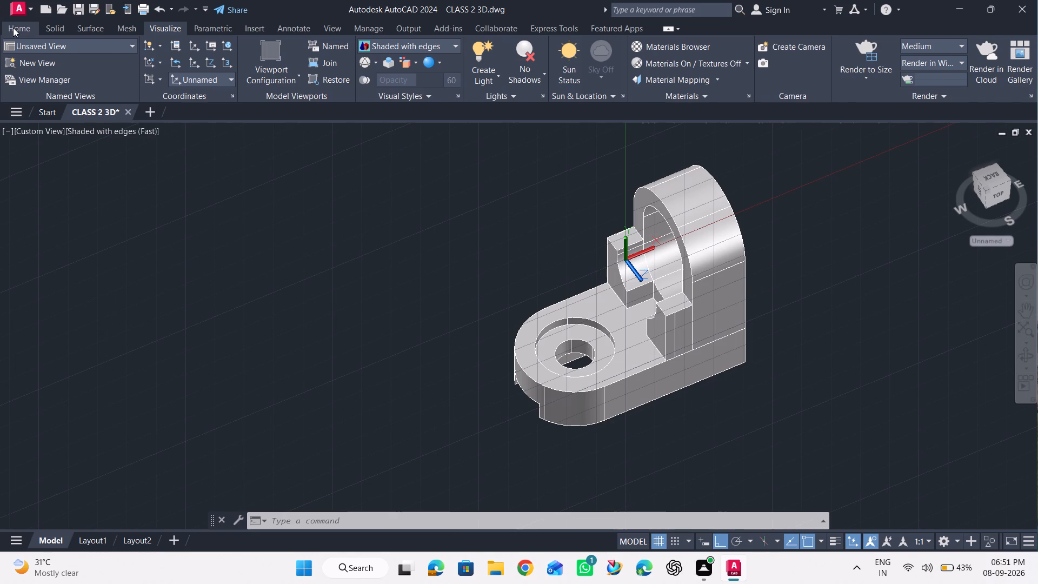
left_click(766, 196)
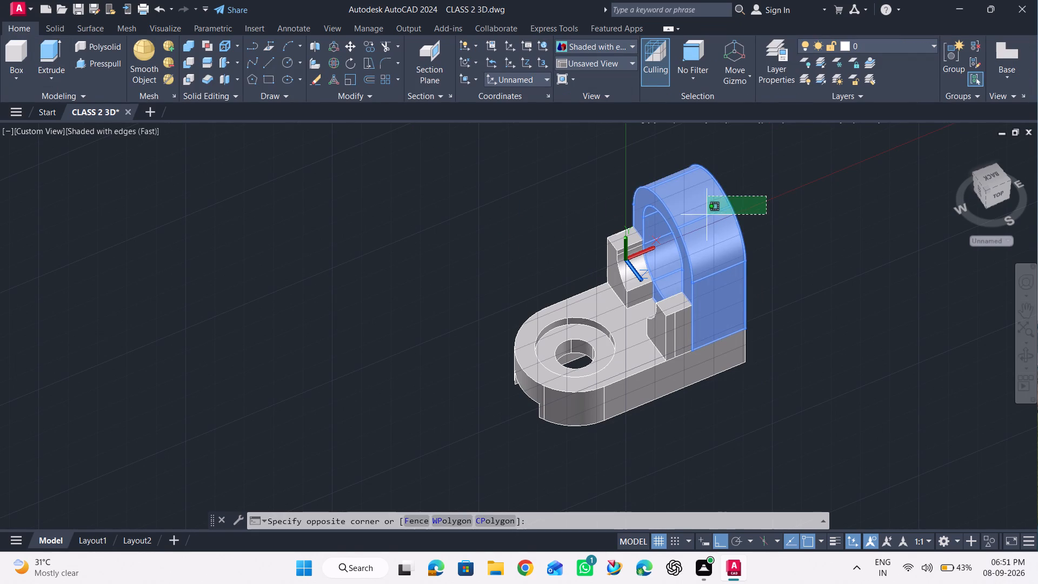
left_click(606, 51)
left_click(568, 73)
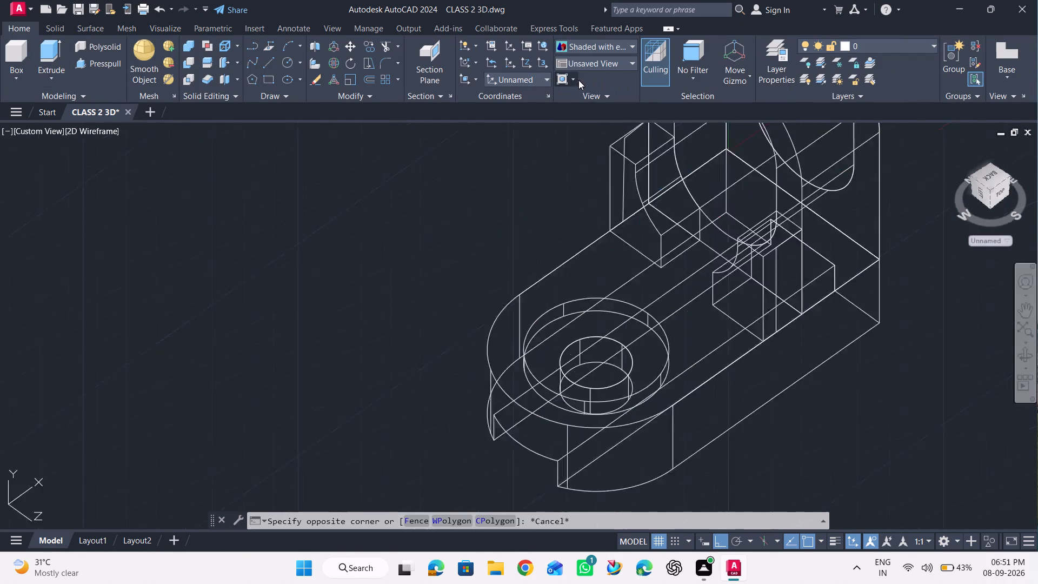
left_click(719, 189)
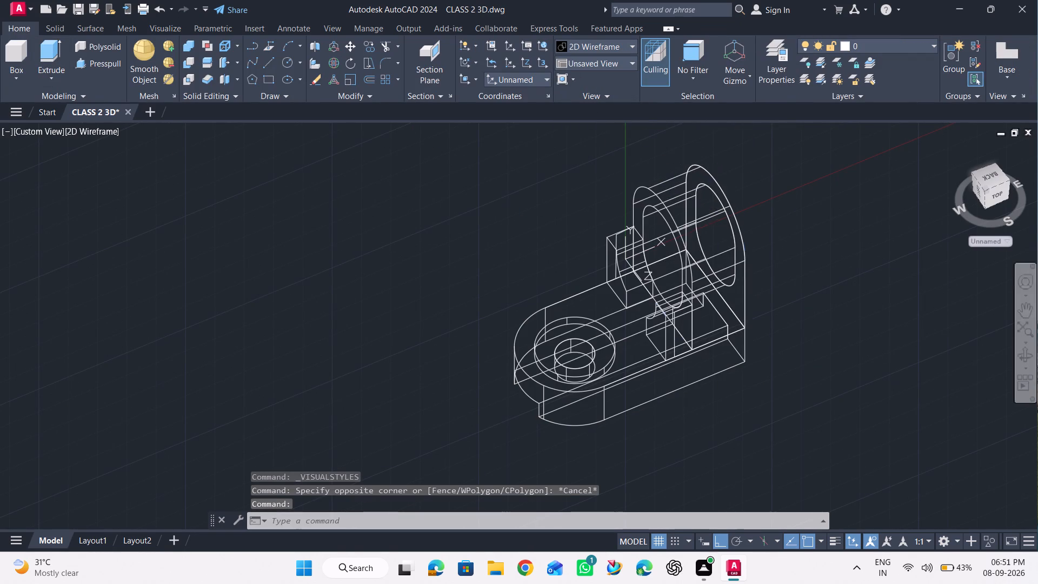
right_click(752, 180)
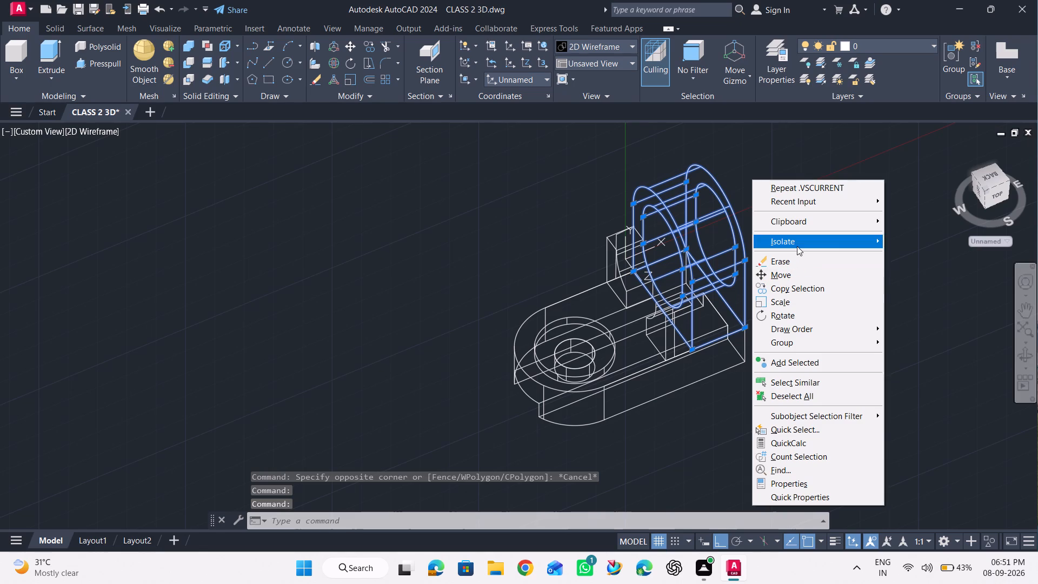
left_click(797, 245)
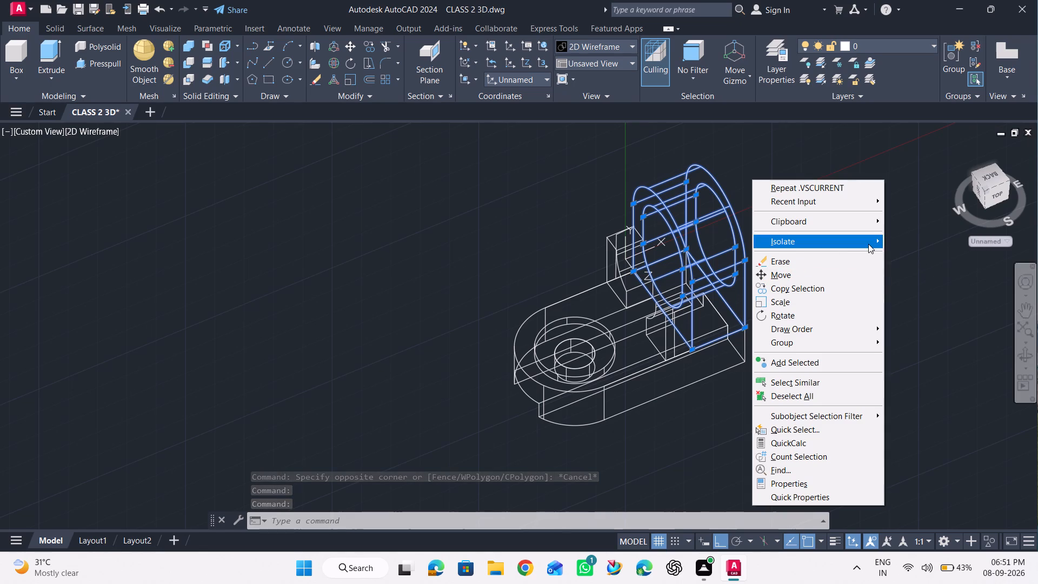
left_click(868, 244)
left_click(899, 253)
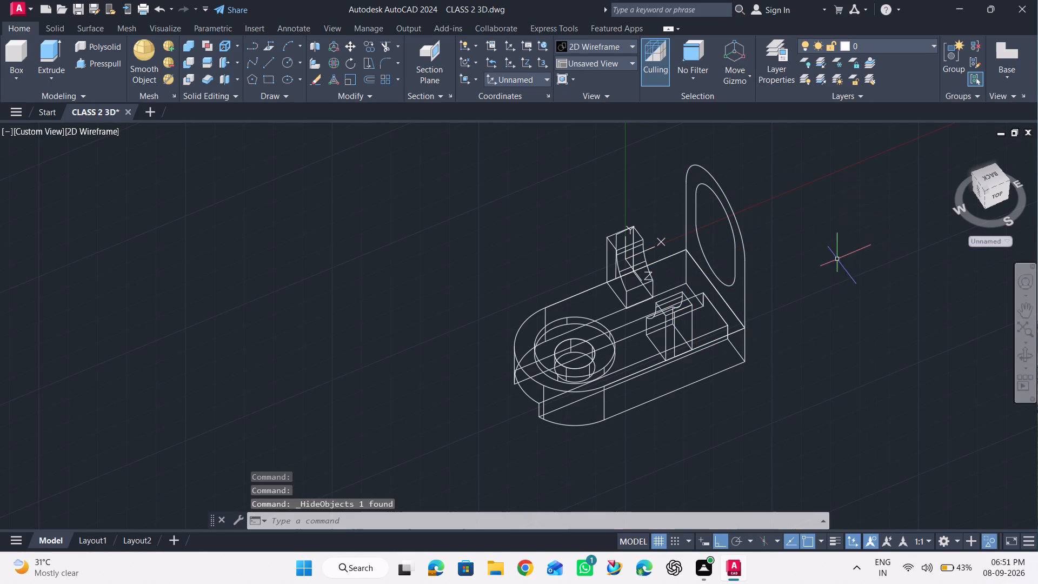
Hide the solid that forms the two side boxes.
left_click(687, 307)
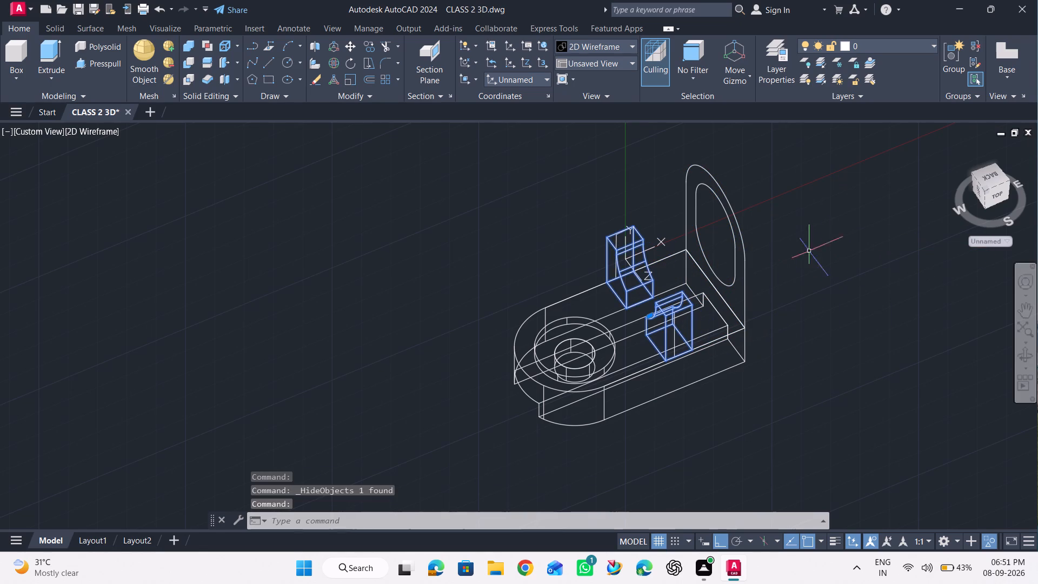
right_click(844, 243)
left_click(867, 281)
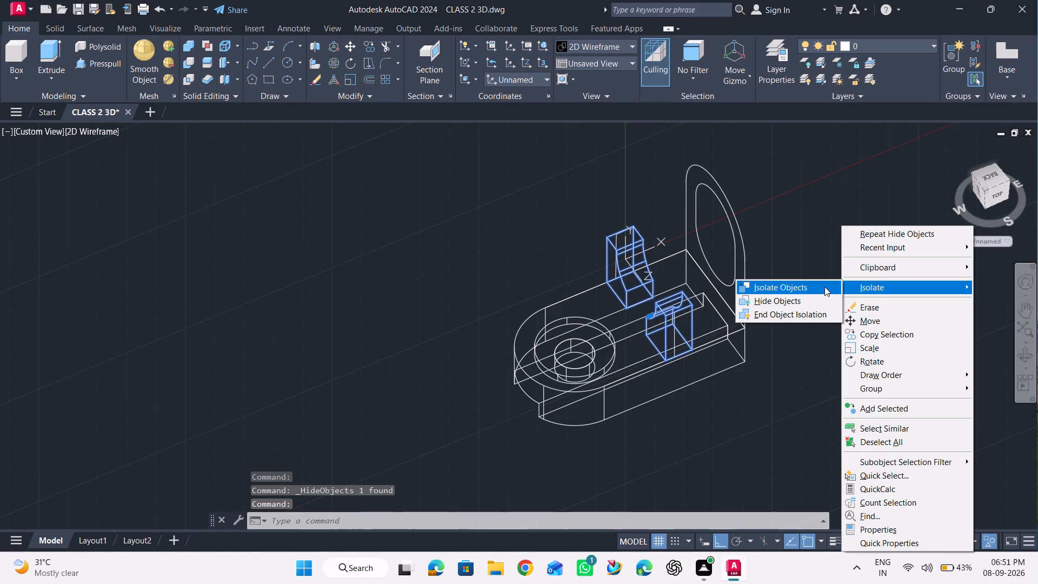
left_click(812, 298)
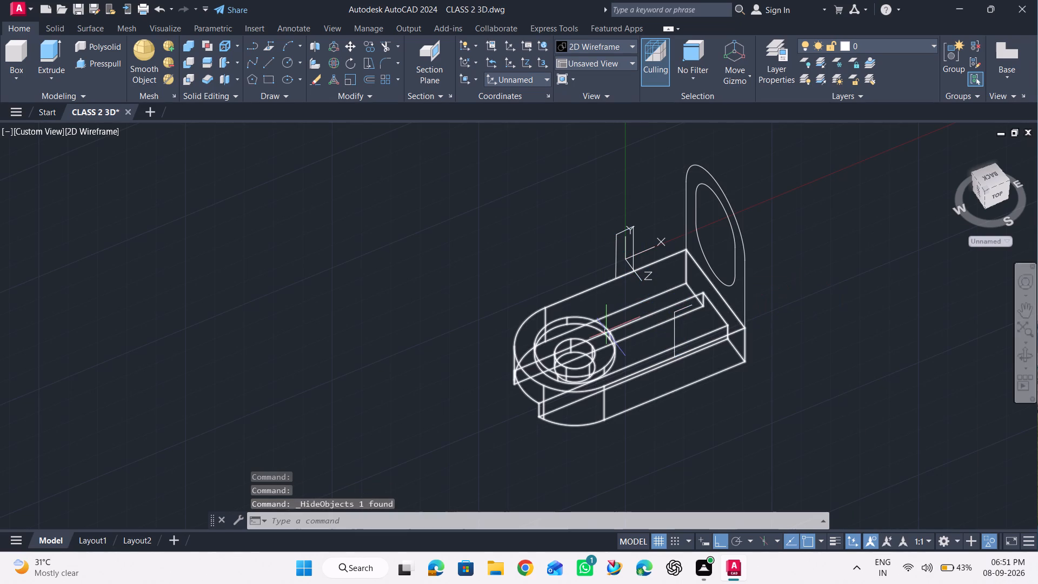
Hide the slotted, counterbored base solid.
left_click(604, 331)
right_click(495, 263)
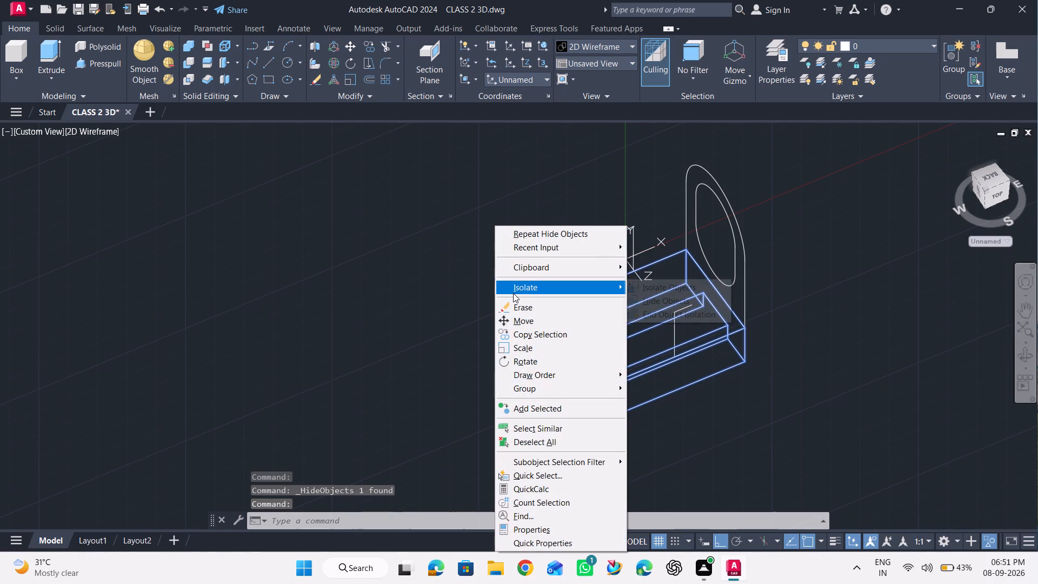
left_click(513, 293)
left_click(697, 299)
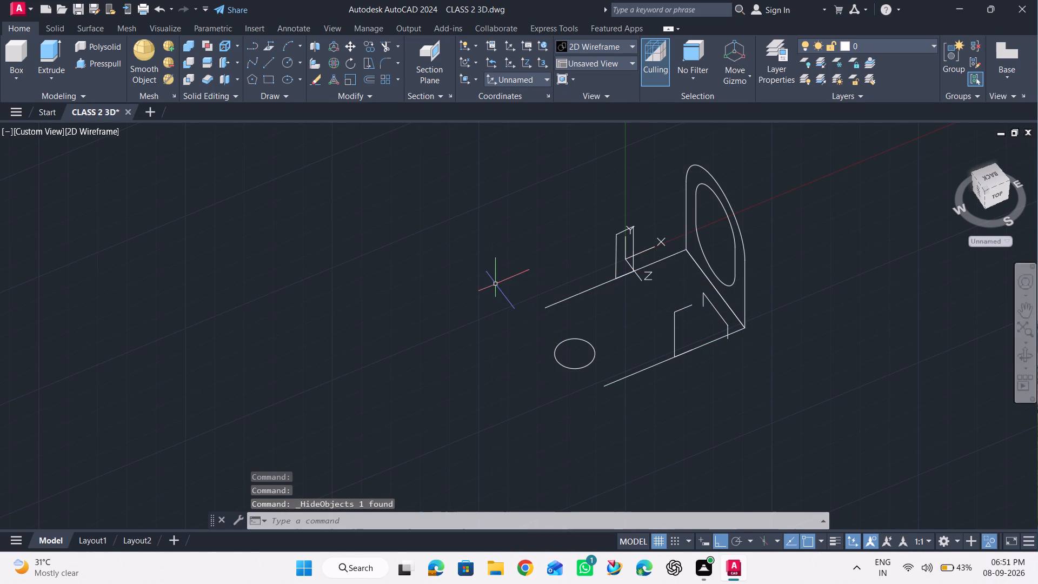
Erase all the leftover construction curves and lines left visible around the hidden bracket solids.
scroll(495, 284, "down", 2)
scroll(482, 281, "up", 2)
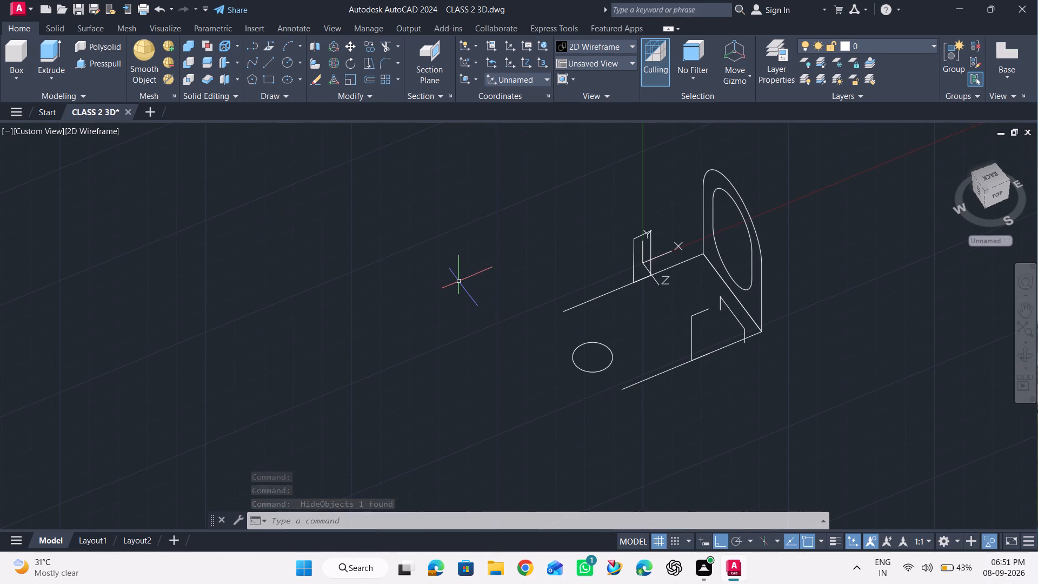
scroll(458, 281, "down", 1)
left_click_drag(724, 199, 717, 197)
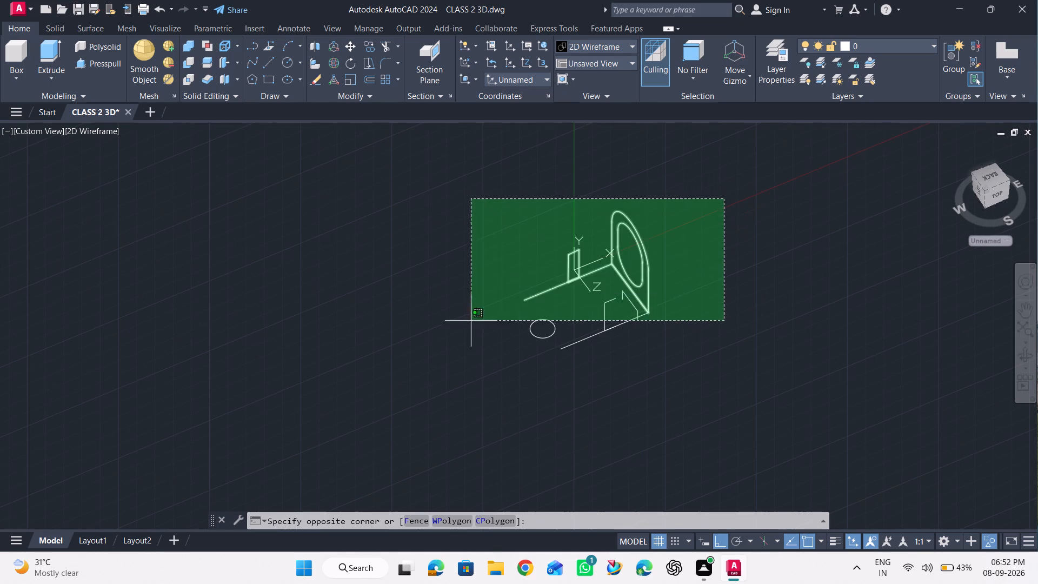
left_click(469, 364)
key("Delete")
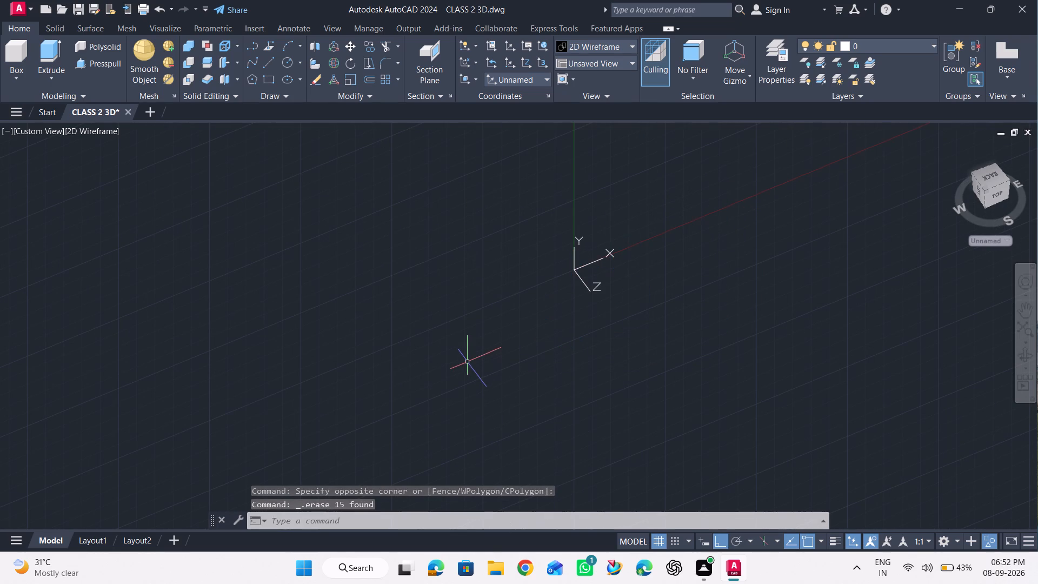
End object isolation to bring back the hidden base, upright and side-box solids.
right_click(633, 292)
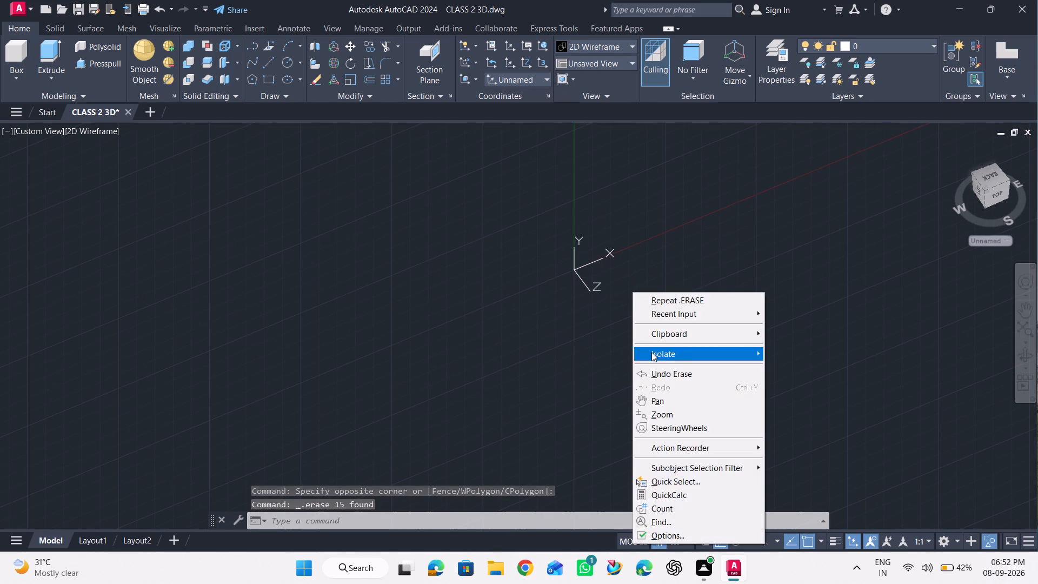
left_click(651, 352)
left_click(781, 384)
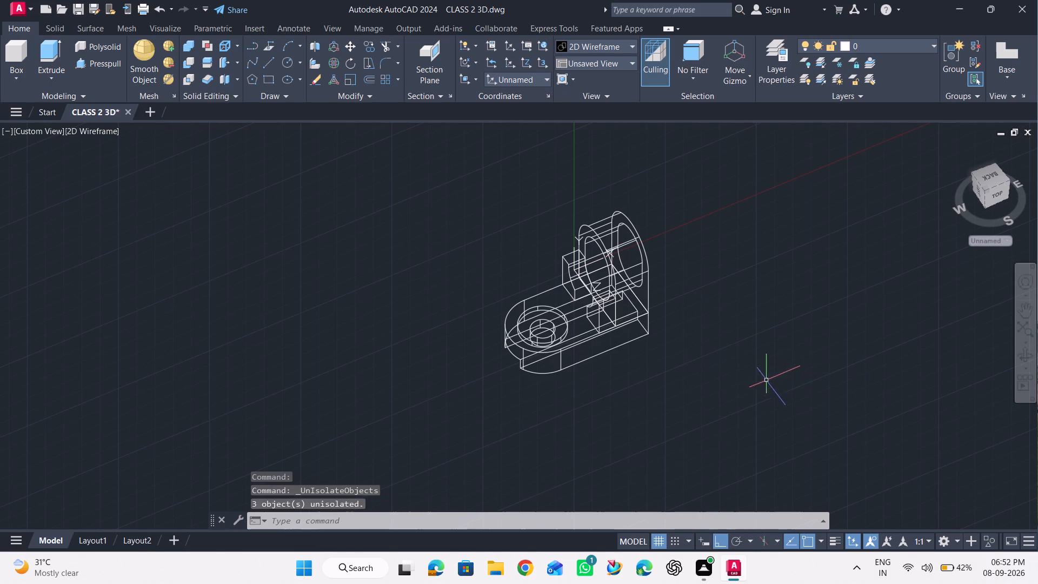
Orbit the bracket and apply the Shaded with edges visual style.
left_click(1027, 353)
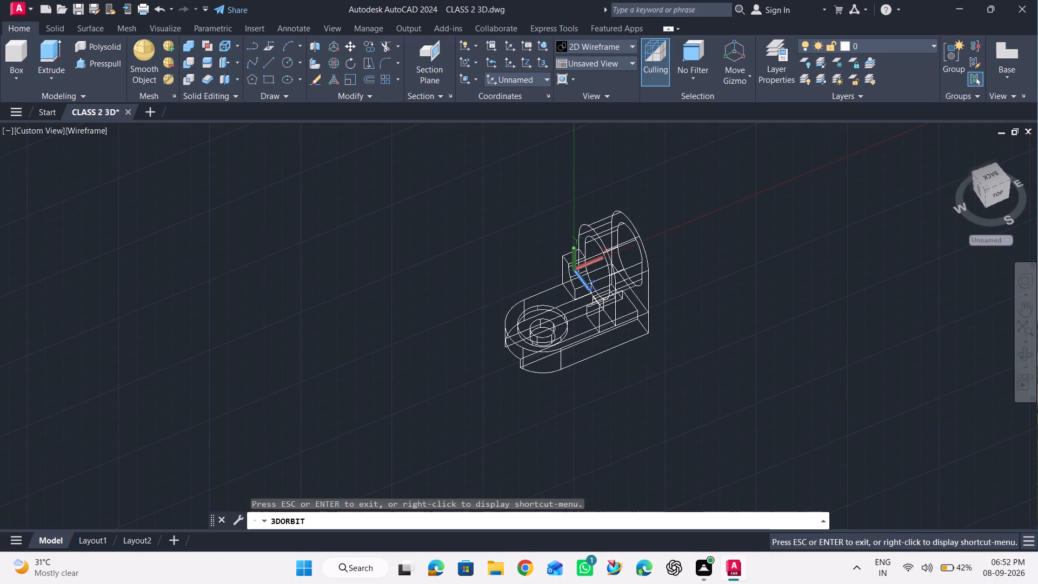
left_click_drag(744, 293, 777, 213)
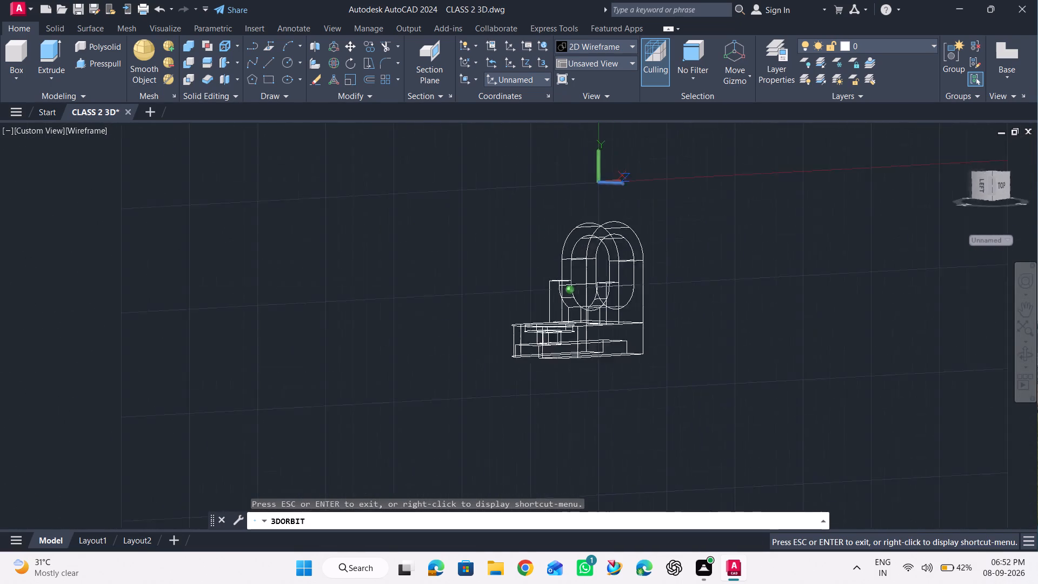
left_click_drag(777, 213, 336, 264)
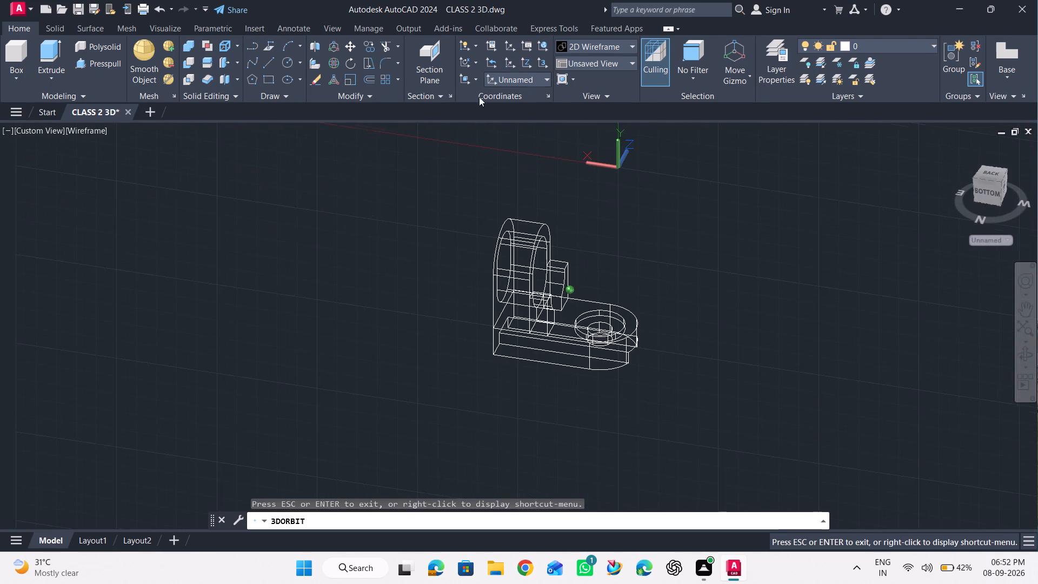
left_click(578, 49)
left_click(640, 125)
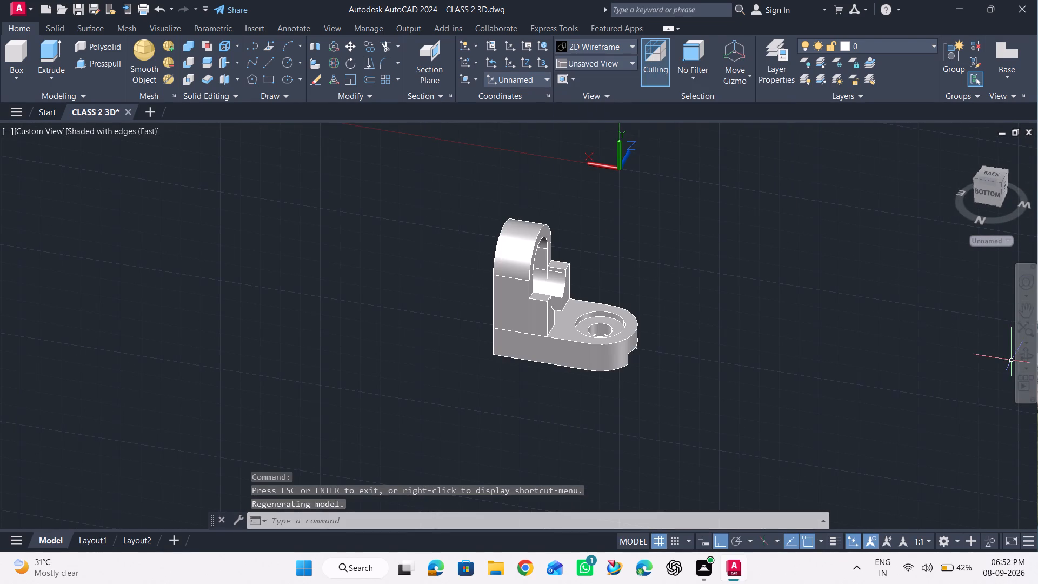
Orbit to see the bracket's slotted base and arched upright, and apply the Shades of Gray visual style.
left_click(1028, 357)
left_click_drag(905, 327, 715, 309)
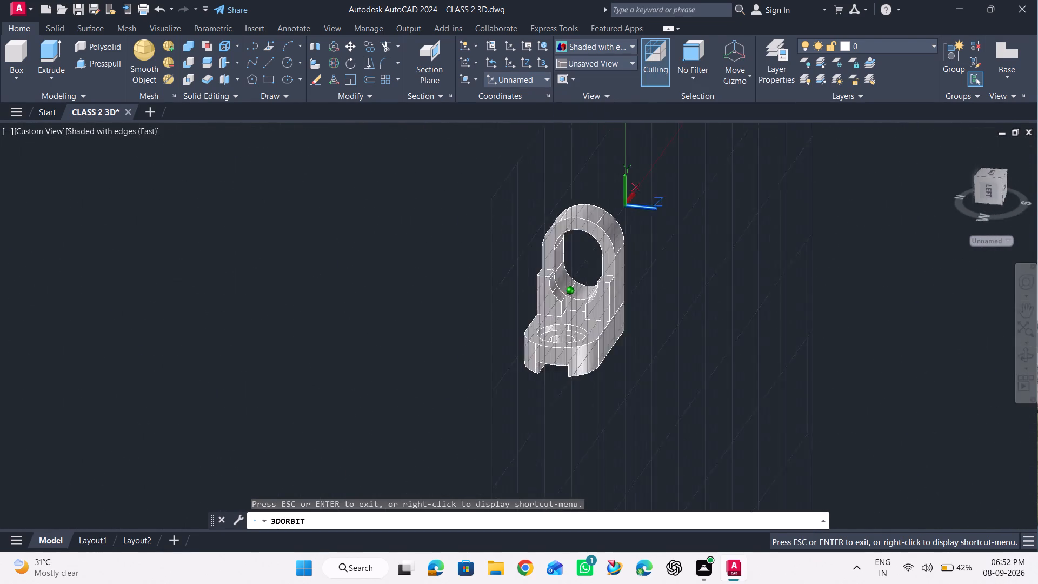
left_click_drag(715, 309, 678, 309)
left_click(615, 48)
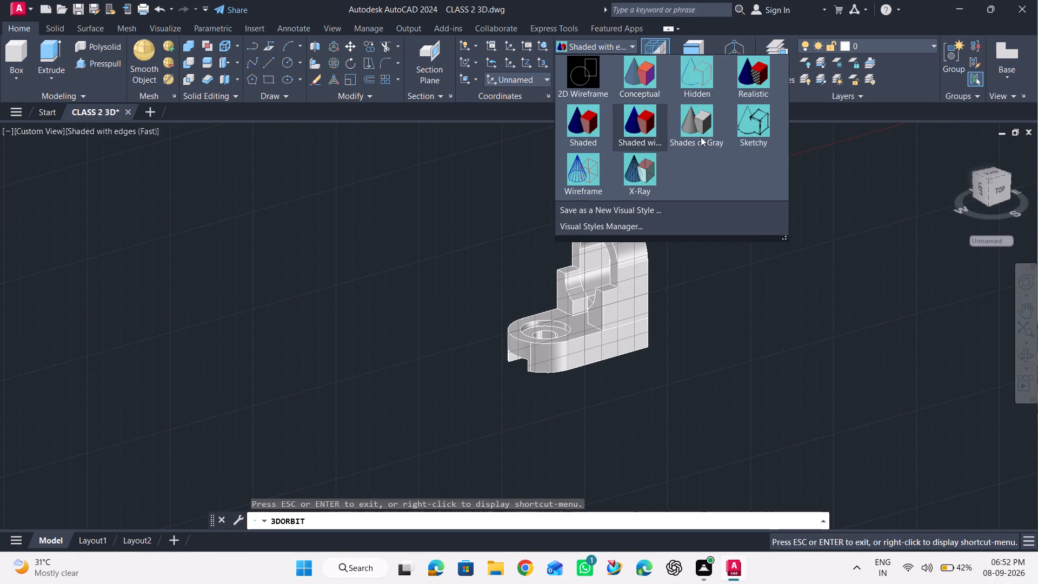
left_click(701, 136)
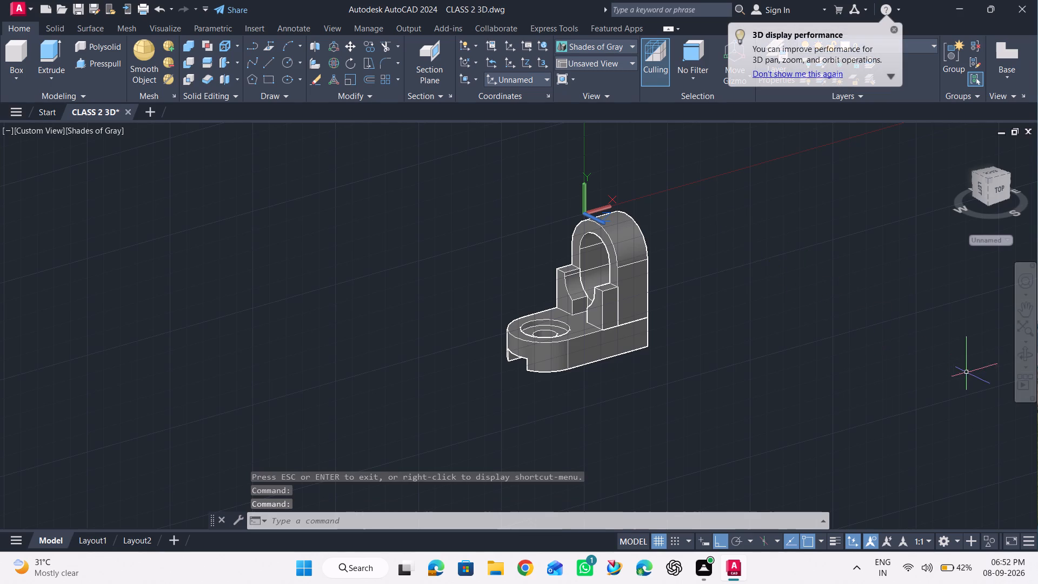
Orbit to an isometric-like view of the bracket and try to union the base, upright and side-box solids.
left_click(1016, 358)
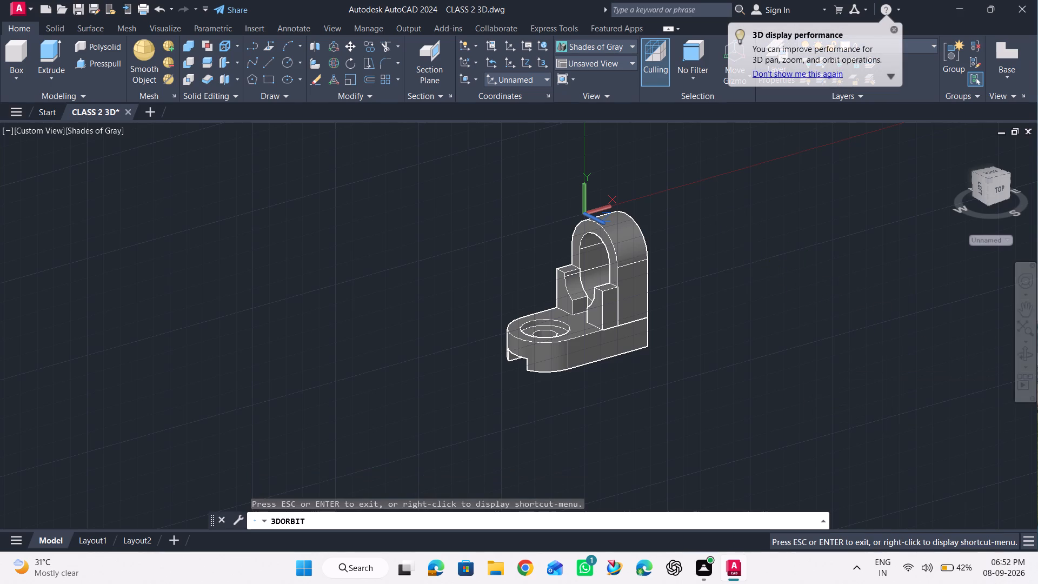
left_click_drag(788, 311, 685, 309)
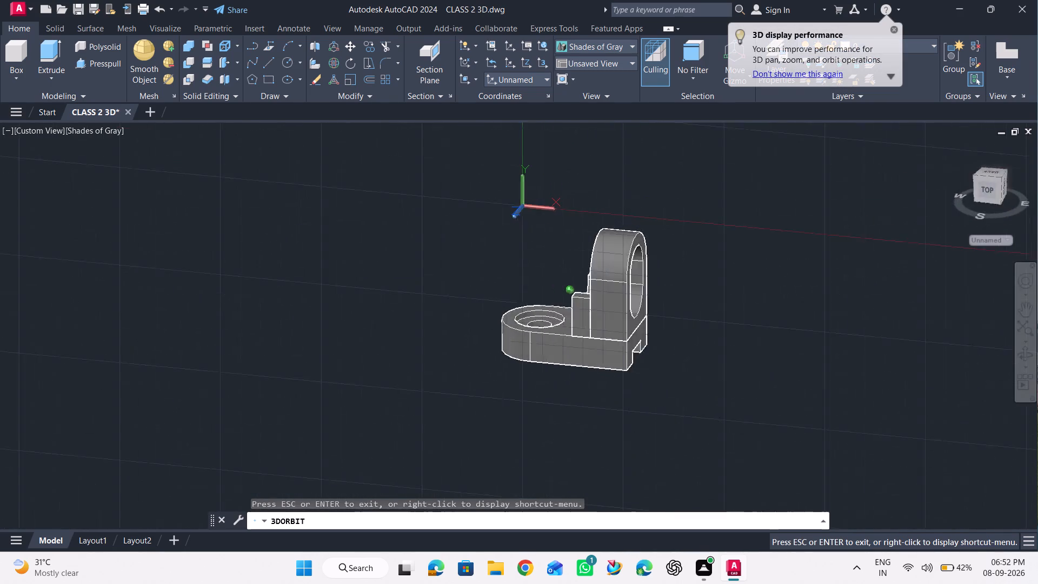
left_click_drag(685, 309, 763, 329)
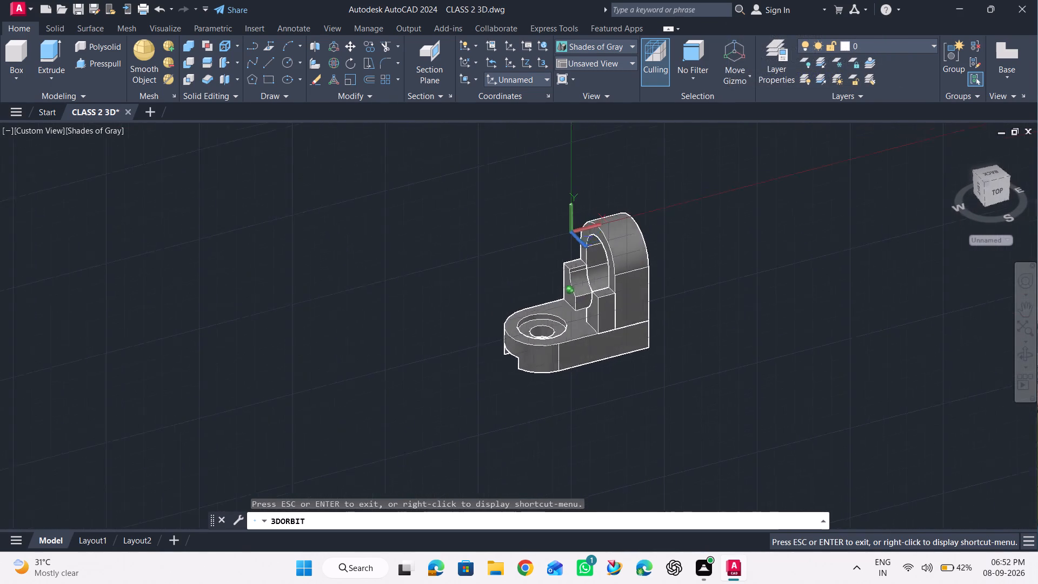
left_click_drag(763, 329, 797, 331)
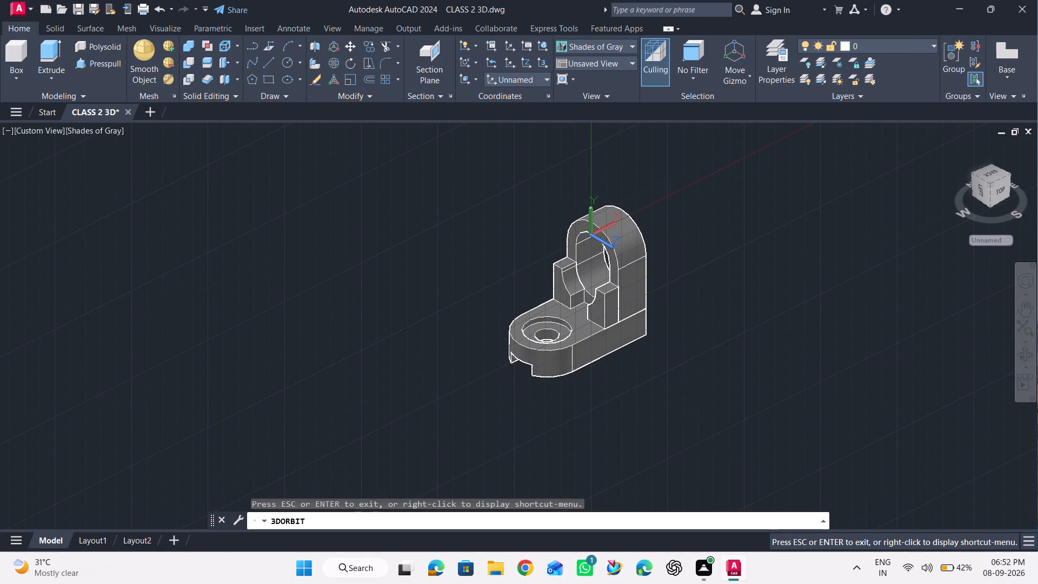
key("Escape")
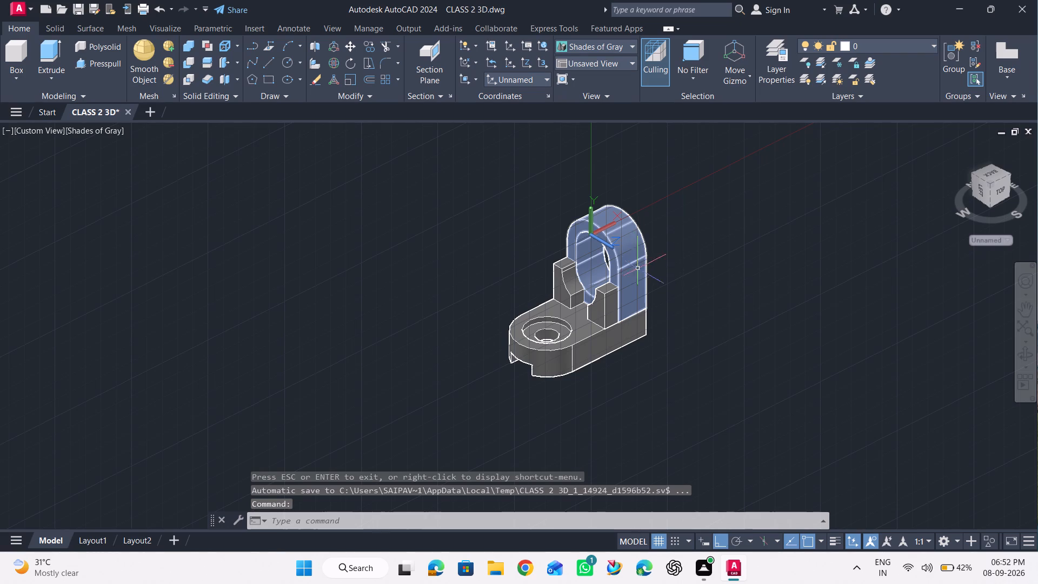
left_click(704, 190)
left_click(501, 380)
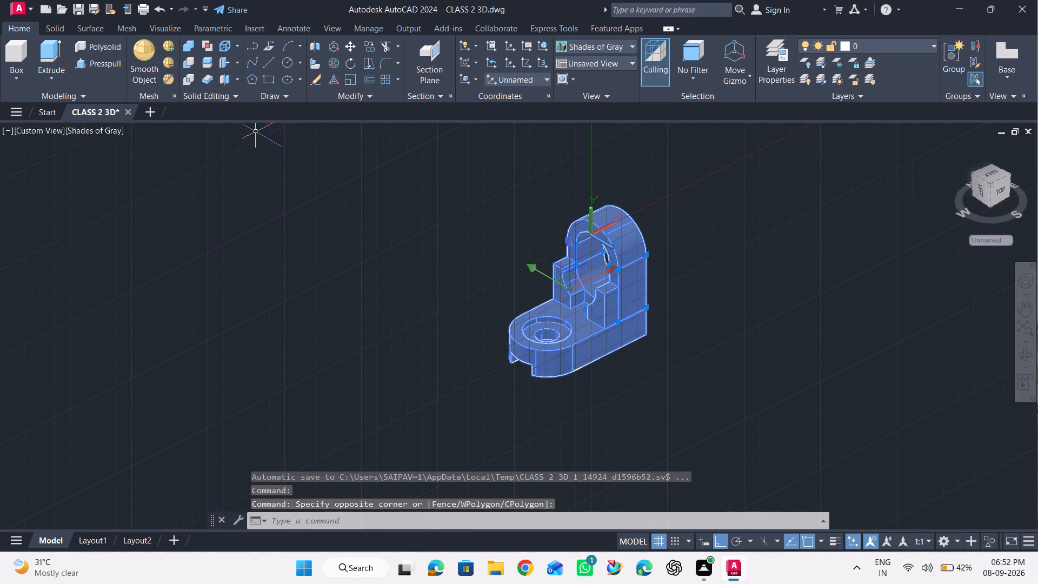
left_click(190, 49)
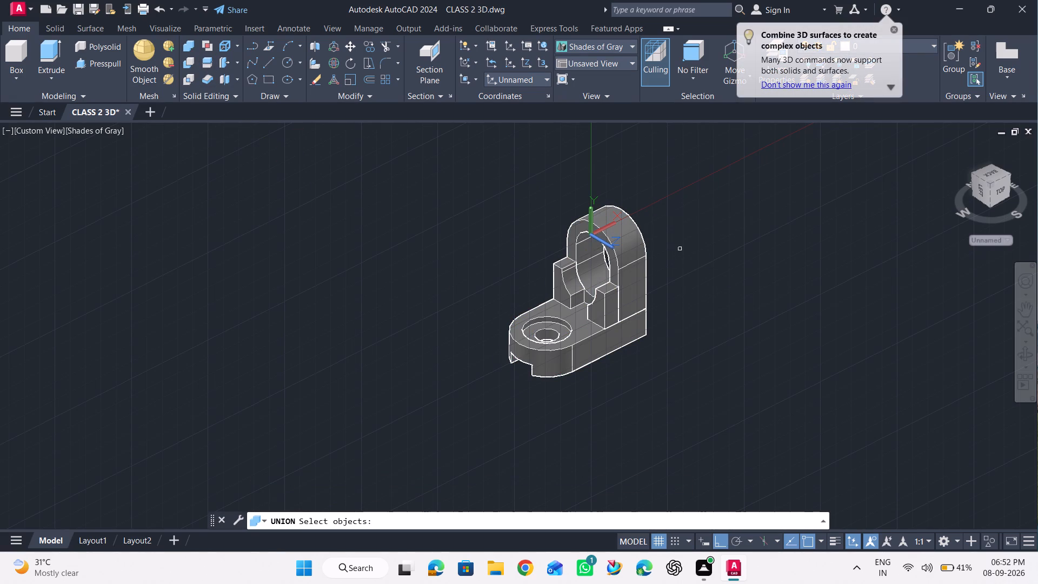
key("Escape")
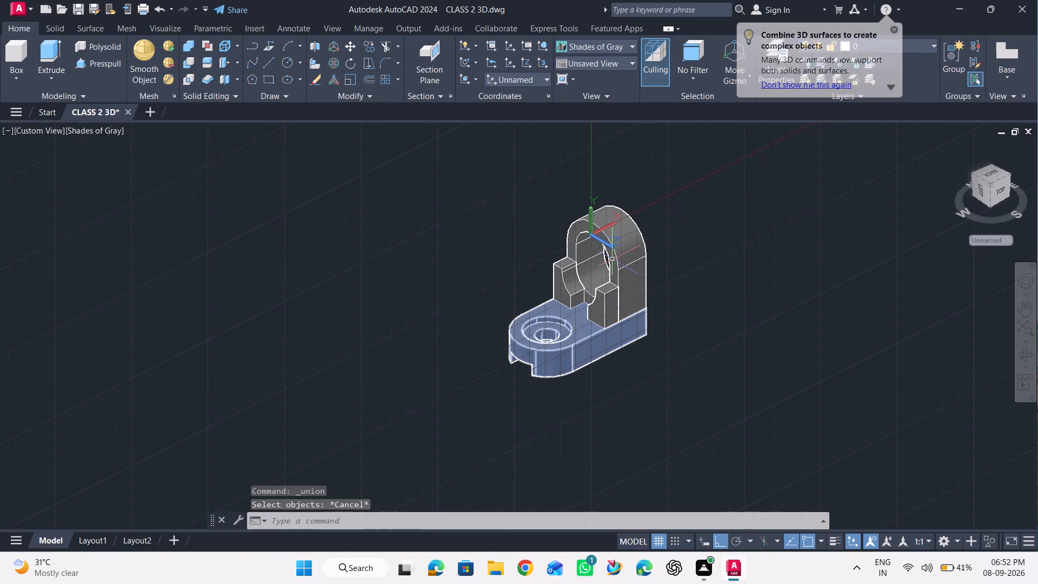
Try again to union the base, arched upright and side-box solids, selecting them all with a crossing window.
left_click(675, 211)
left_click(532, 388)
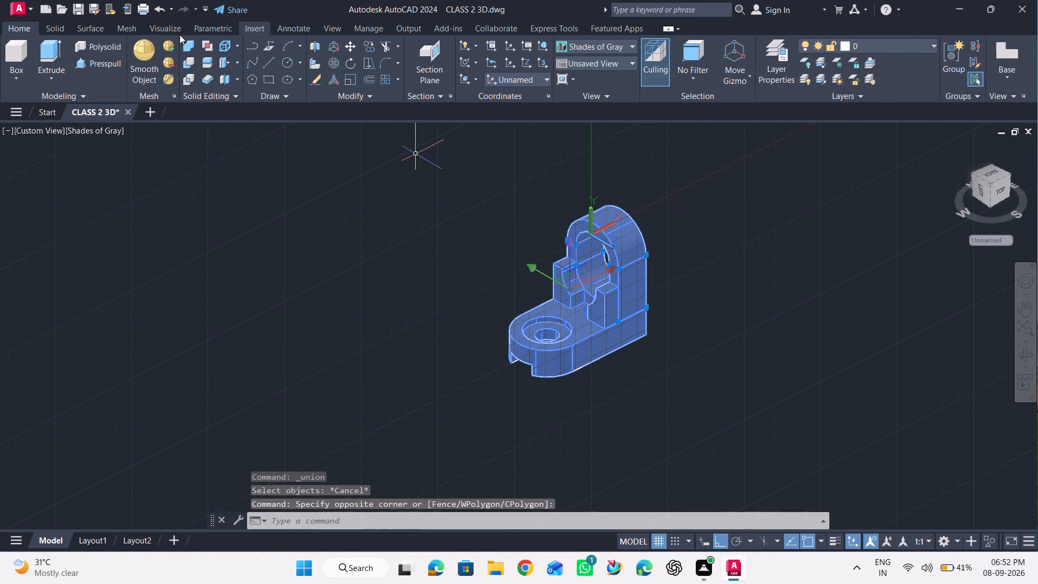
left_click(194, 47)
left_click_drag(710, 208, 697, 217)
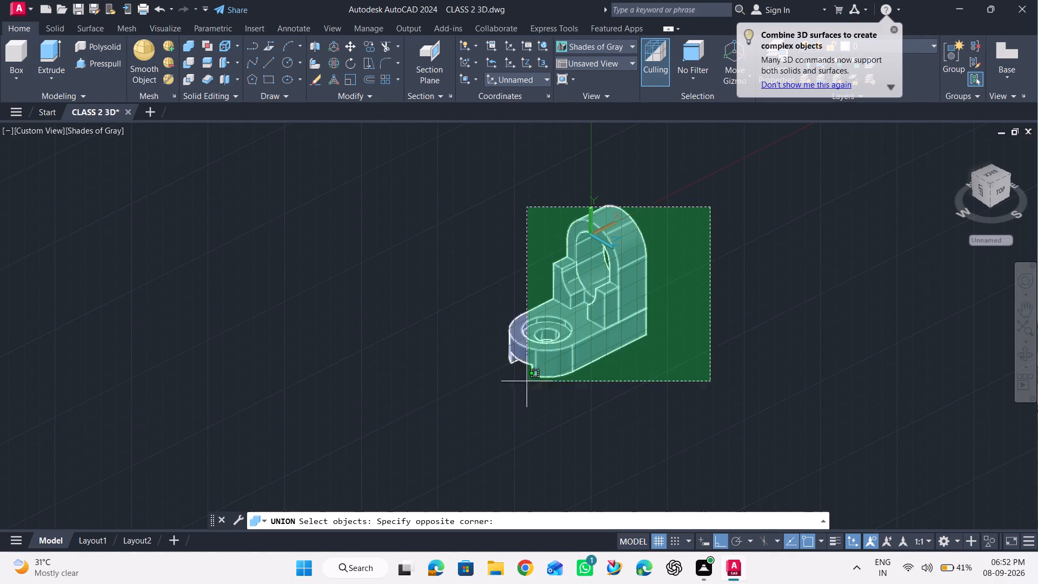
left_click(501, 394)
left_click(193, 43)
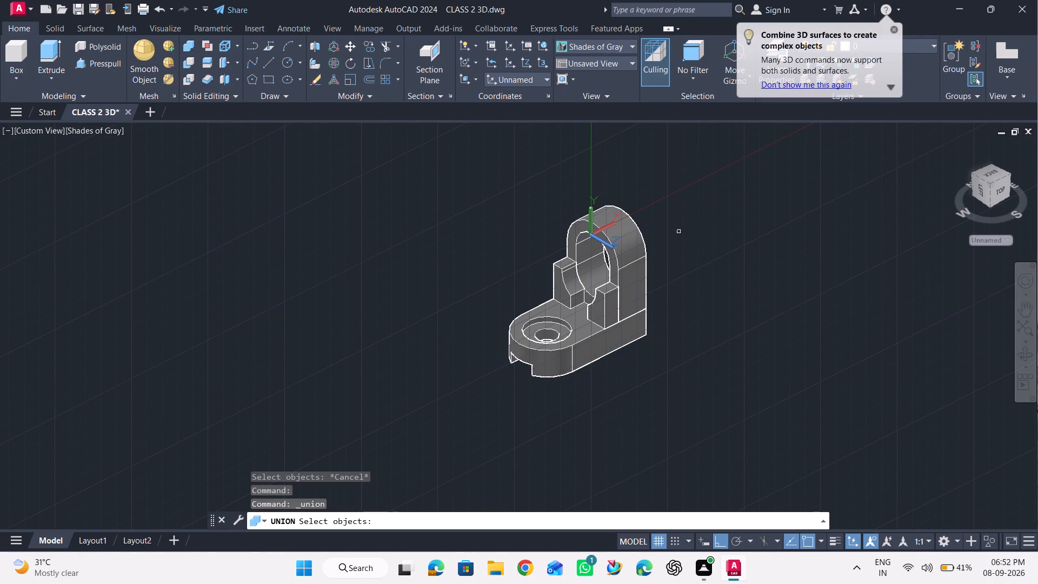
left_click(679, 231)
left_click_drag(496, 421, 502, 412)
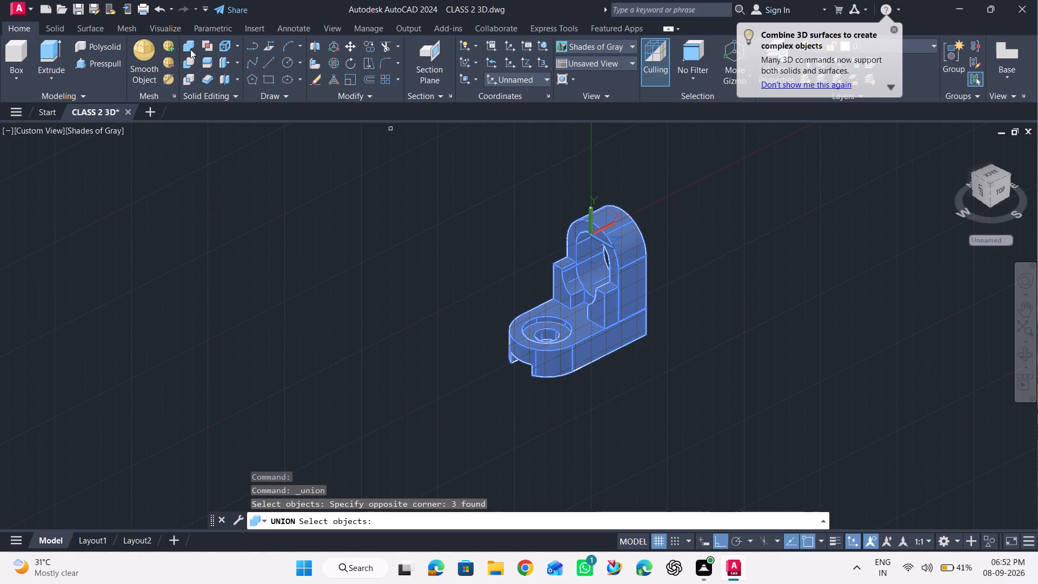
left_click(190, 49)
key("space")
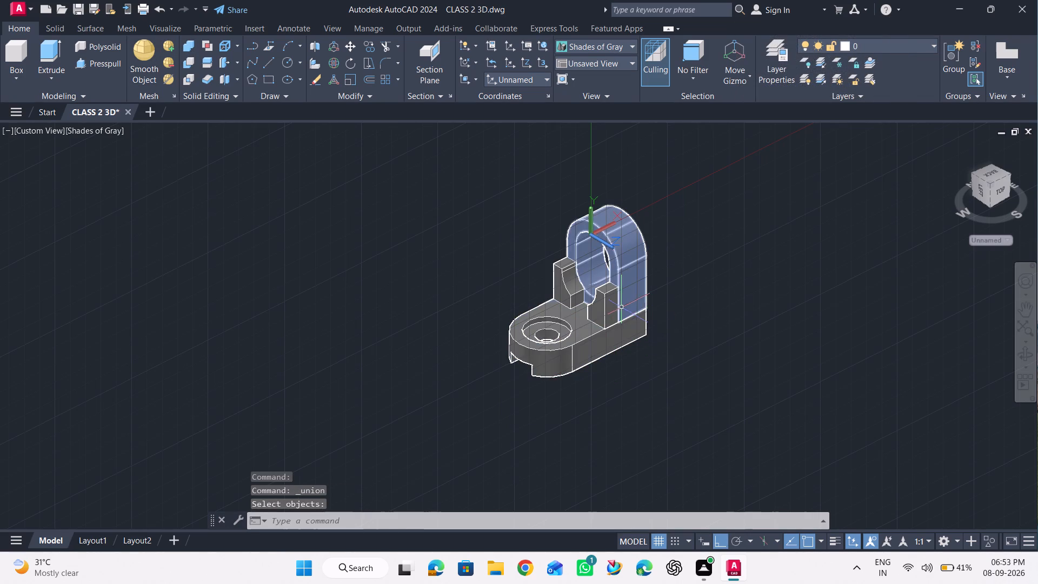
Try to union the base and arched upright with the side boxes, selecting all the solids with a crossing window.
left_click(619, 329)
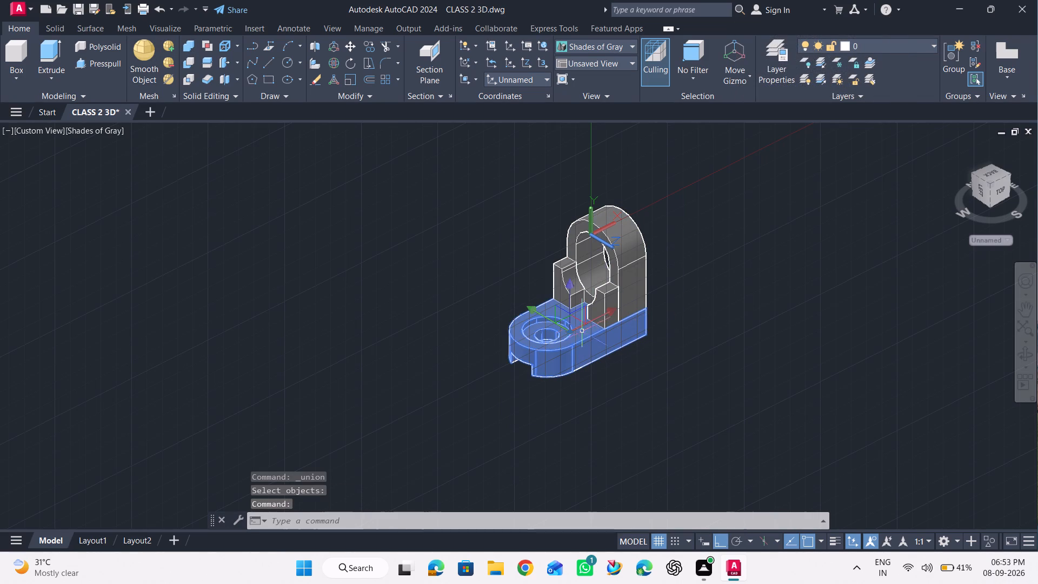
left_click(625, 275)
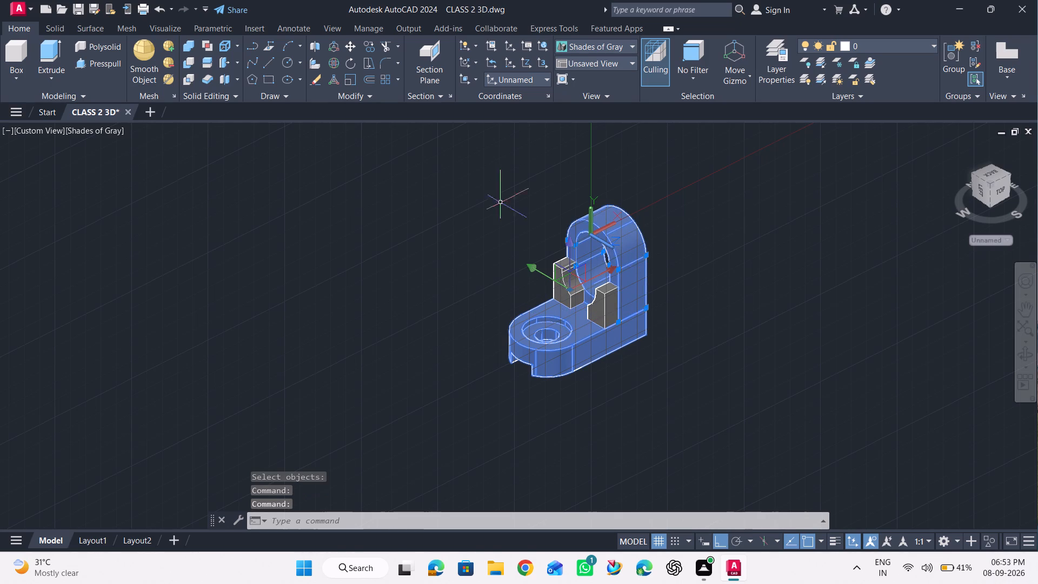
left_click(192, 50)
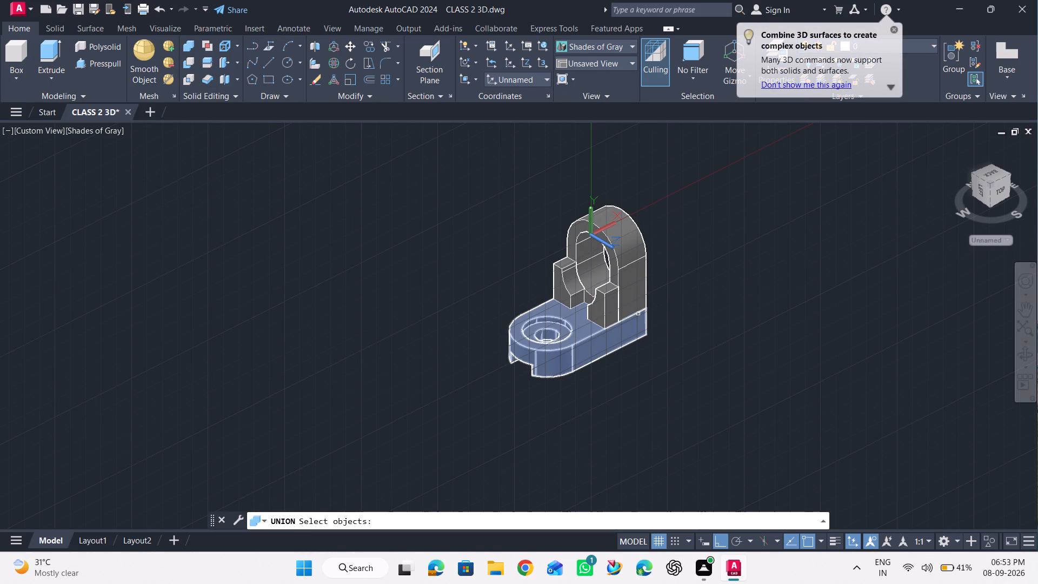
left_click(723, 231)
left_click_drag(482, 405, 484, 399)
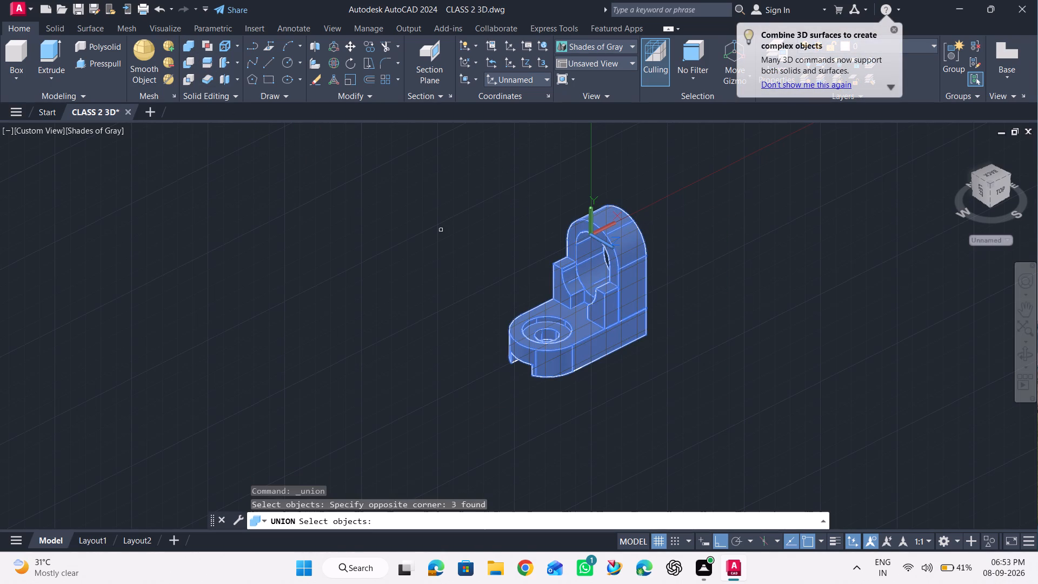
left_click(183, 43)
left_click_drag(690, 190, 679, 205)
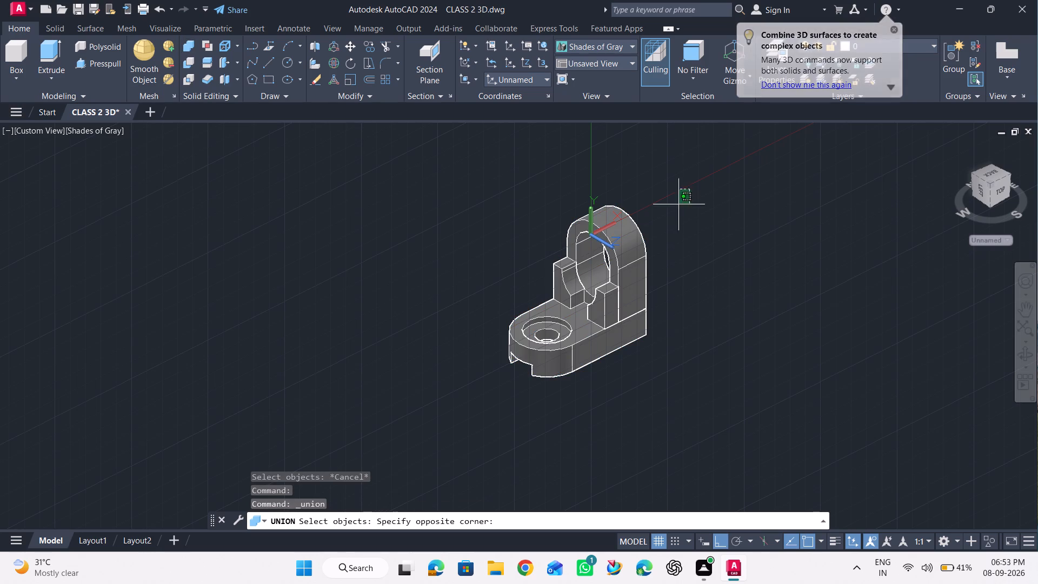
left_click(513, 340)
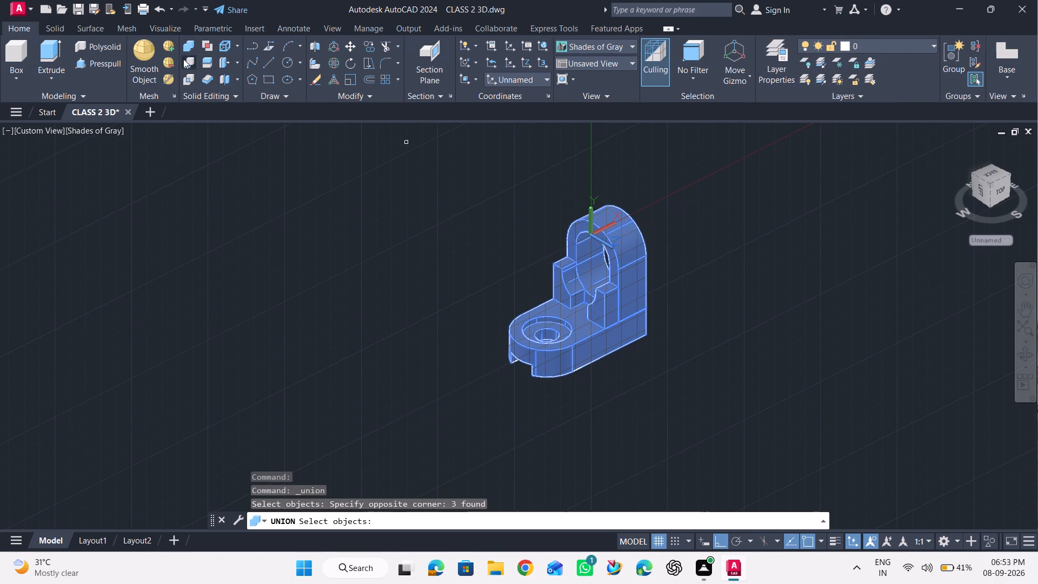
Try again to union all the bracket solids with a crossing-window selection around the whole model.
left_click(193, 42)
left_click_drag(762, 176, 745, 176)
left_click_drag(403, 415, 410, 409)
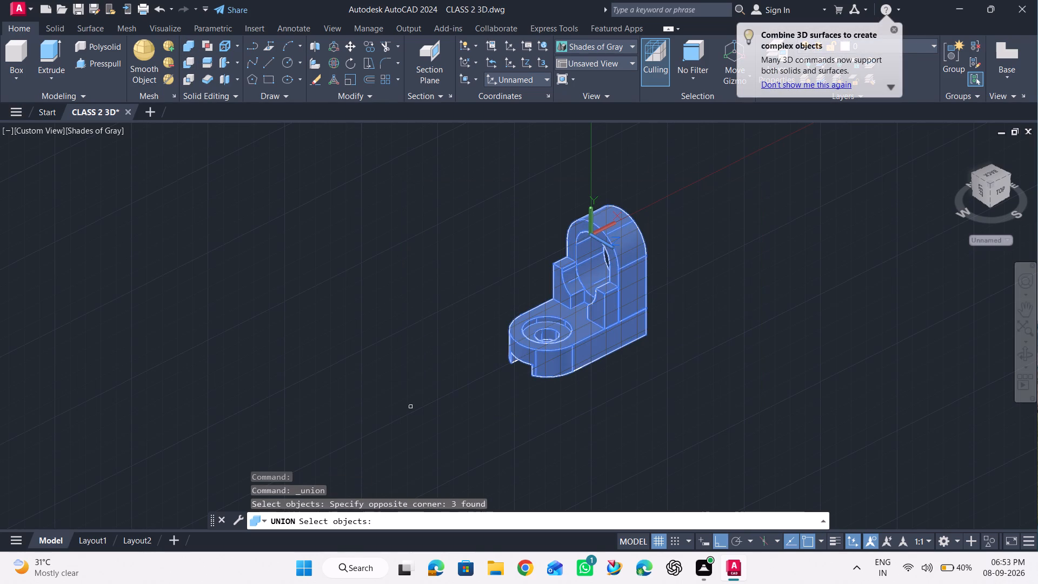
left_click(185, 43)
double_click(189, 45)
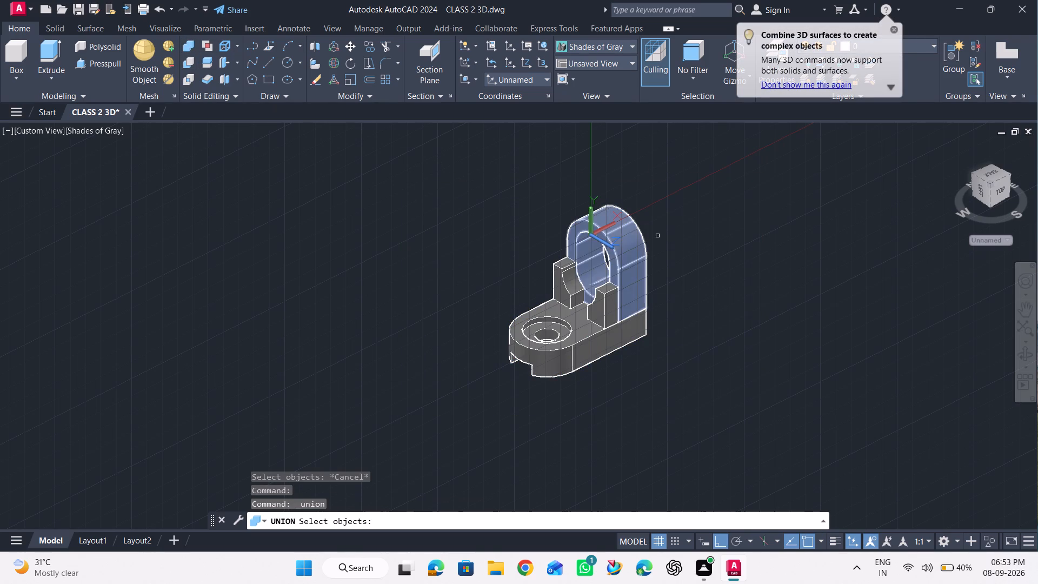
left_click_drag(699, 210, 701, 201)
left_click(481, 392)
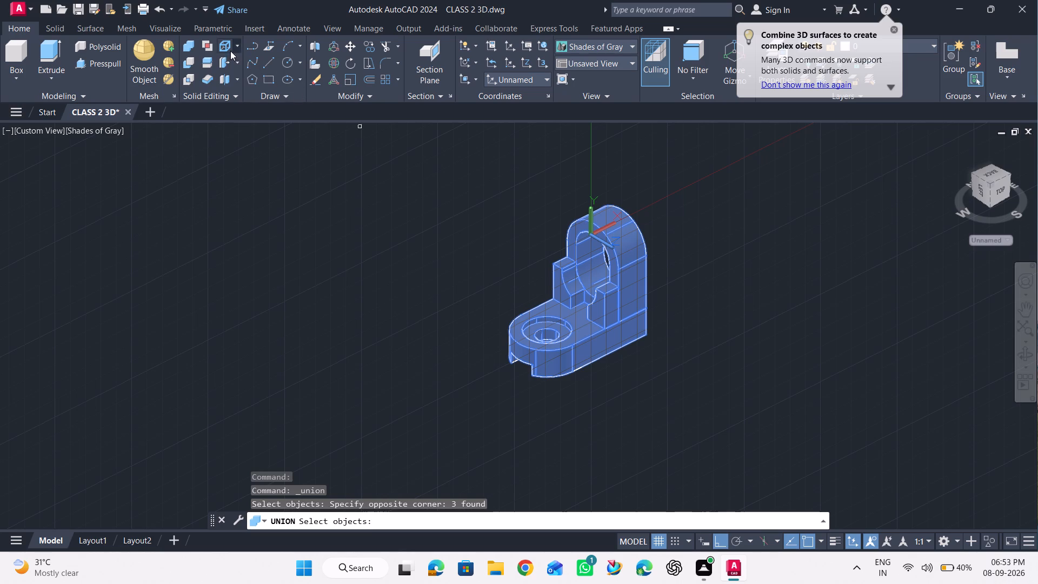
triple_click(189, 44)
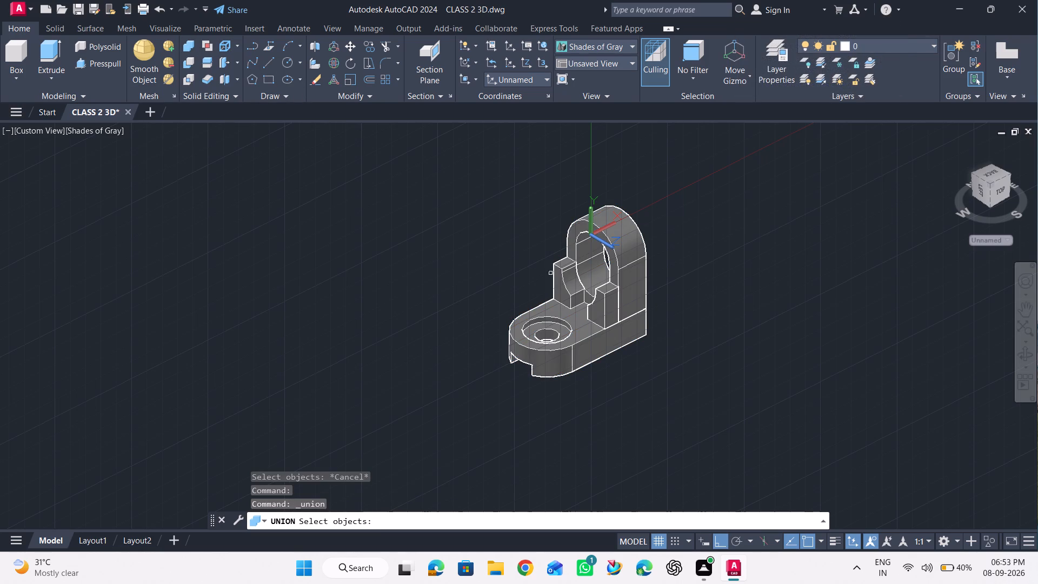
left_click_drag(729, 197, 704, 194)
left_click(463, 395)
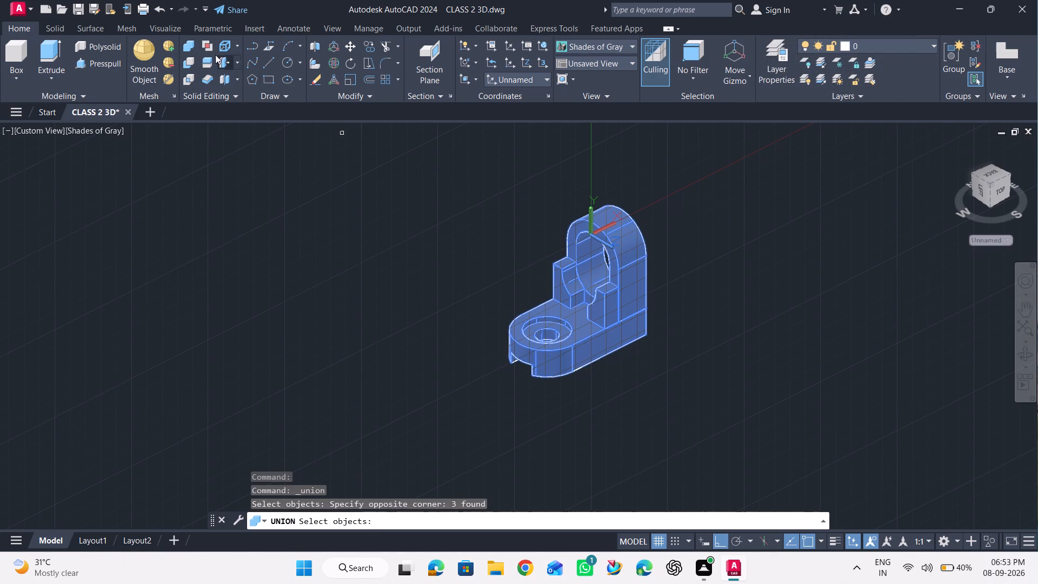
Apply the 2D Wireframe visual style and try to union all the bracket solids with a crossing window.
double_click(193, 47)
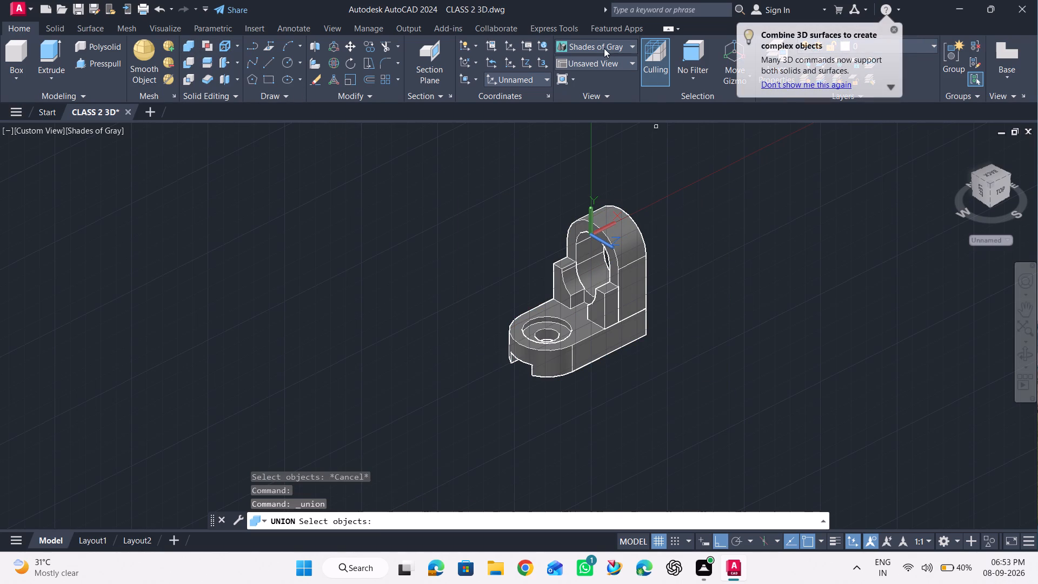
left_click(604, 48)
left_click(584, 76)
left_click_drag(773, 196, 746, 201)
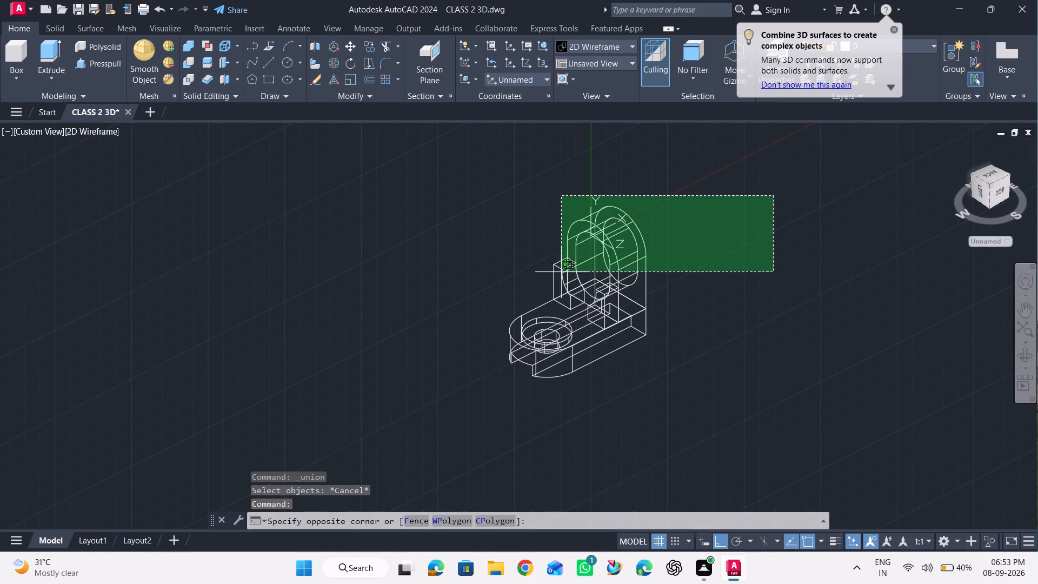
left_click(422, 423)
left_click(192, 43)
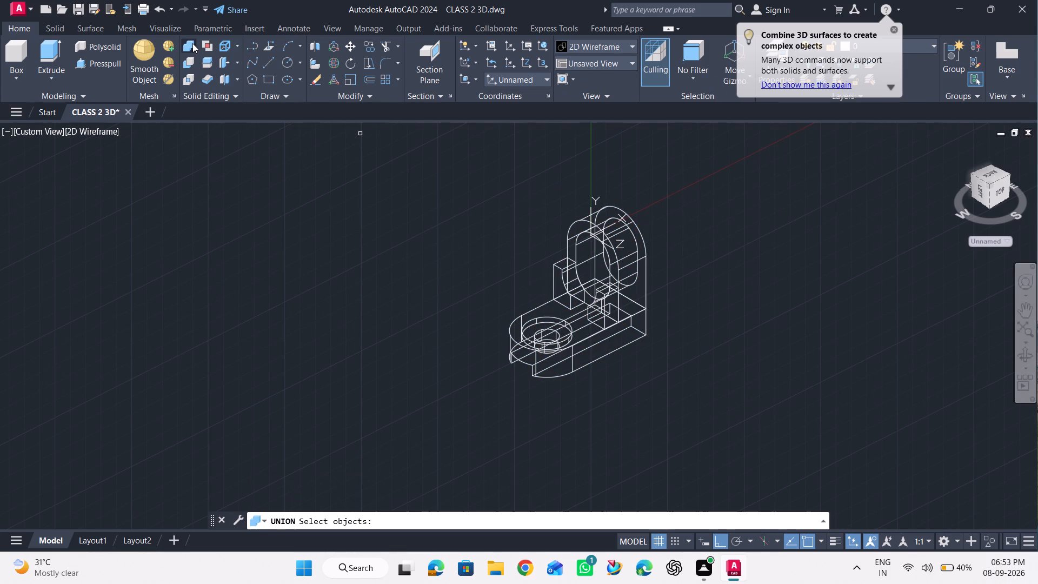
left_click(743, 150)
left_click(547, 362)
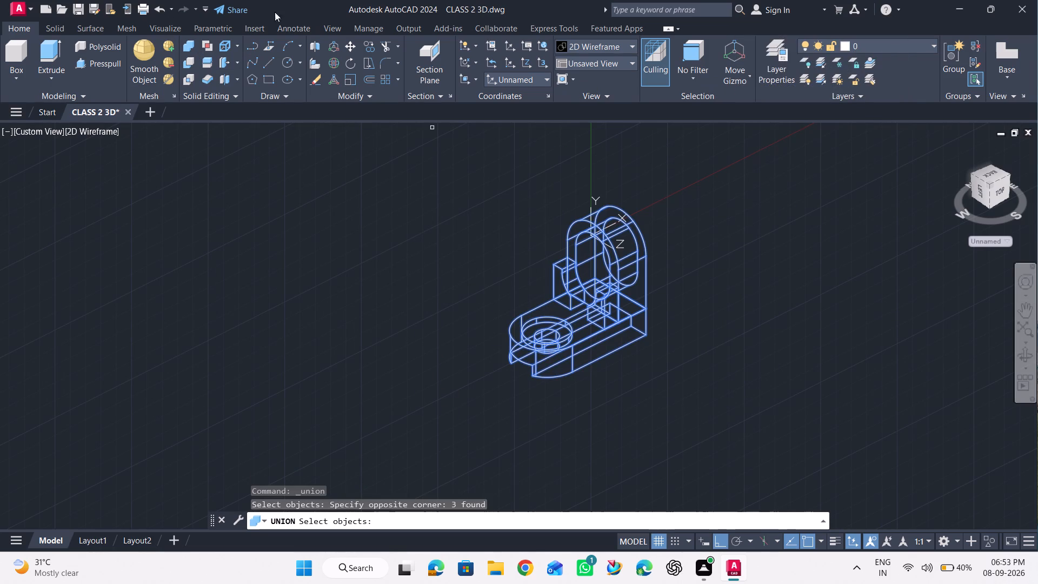
Union the arched upright with the slotted base, picking the two solids individually.
triple_click(189, 44)
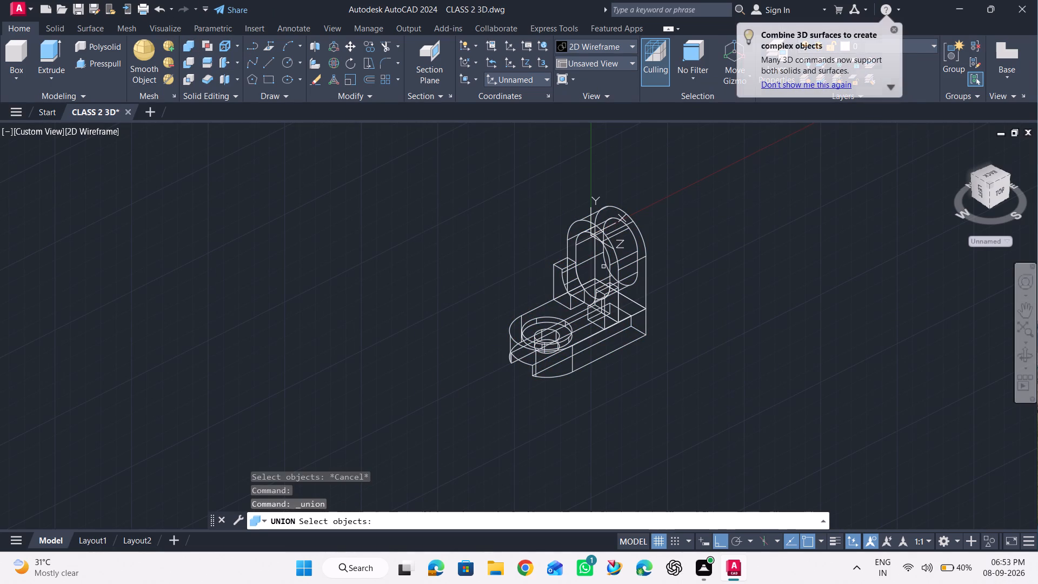
left_click(647, 294)
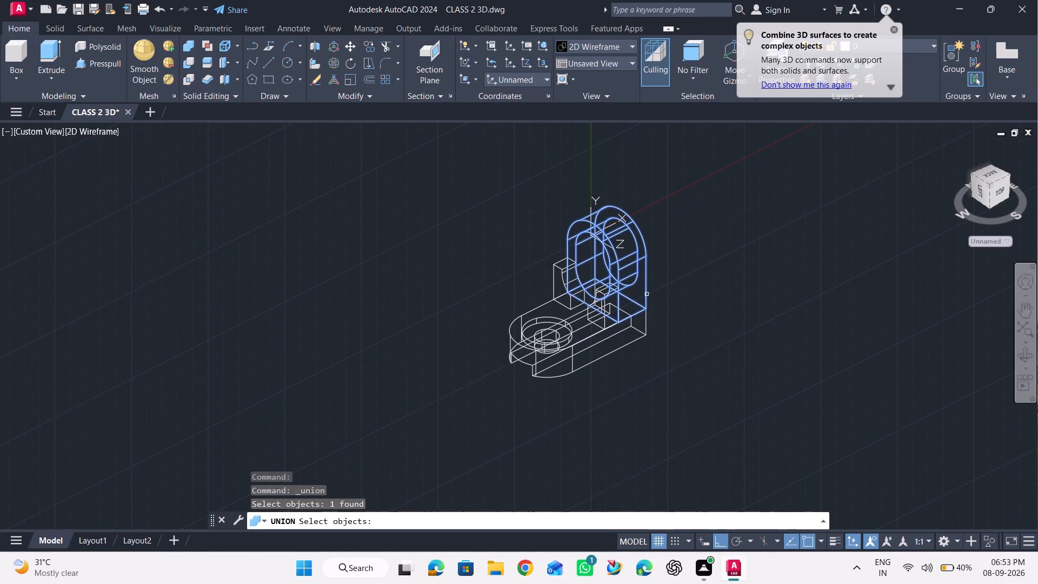
left_click(647, 321)
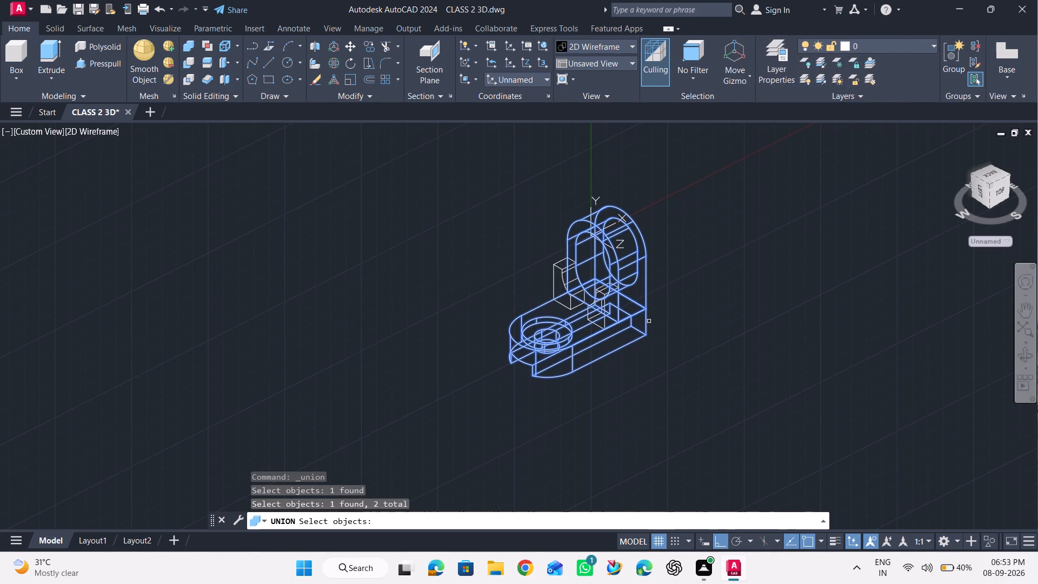
key("Return")
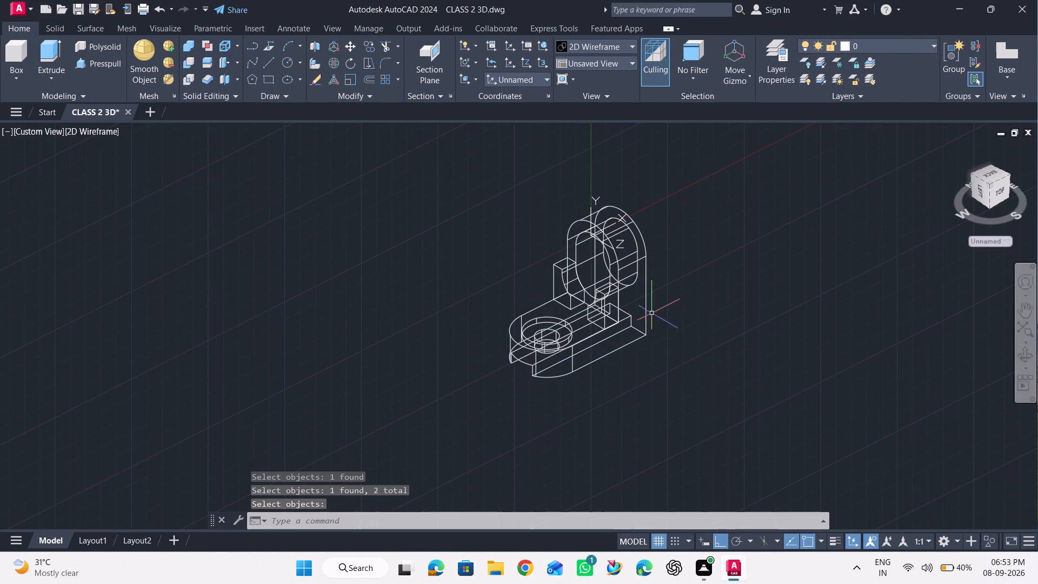
Apply the Shades of Gray visual style to the bracket and look over the joined base and upright.
left_click(600, 47)
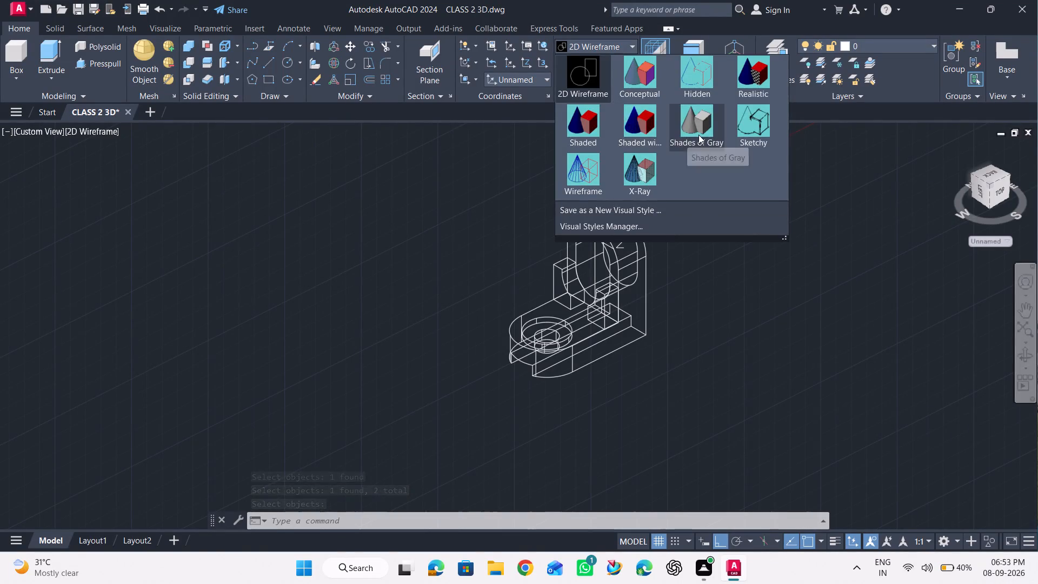
left_click(698, 135)
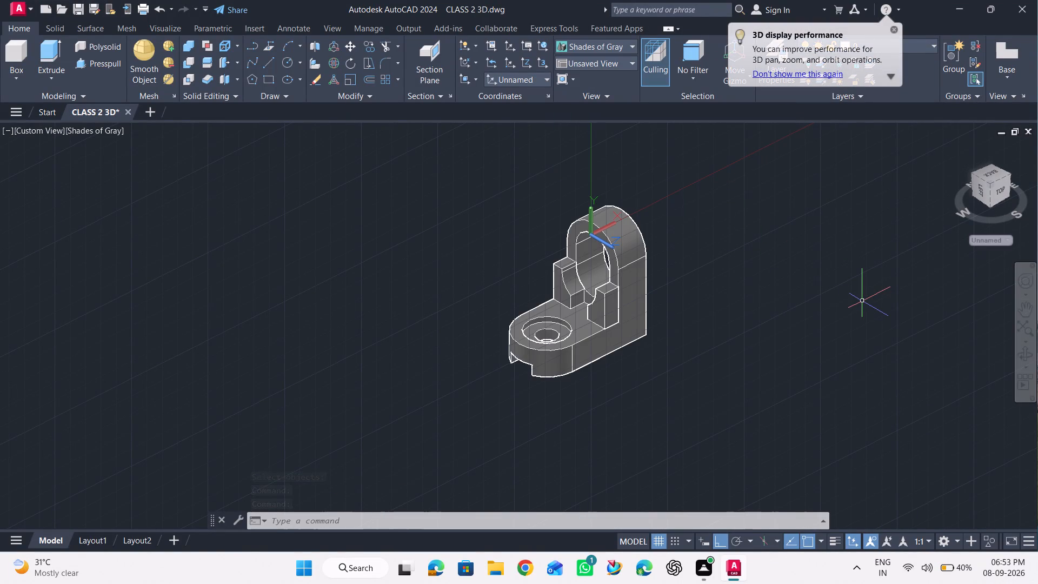
scroll(658, 319, "up", 1)
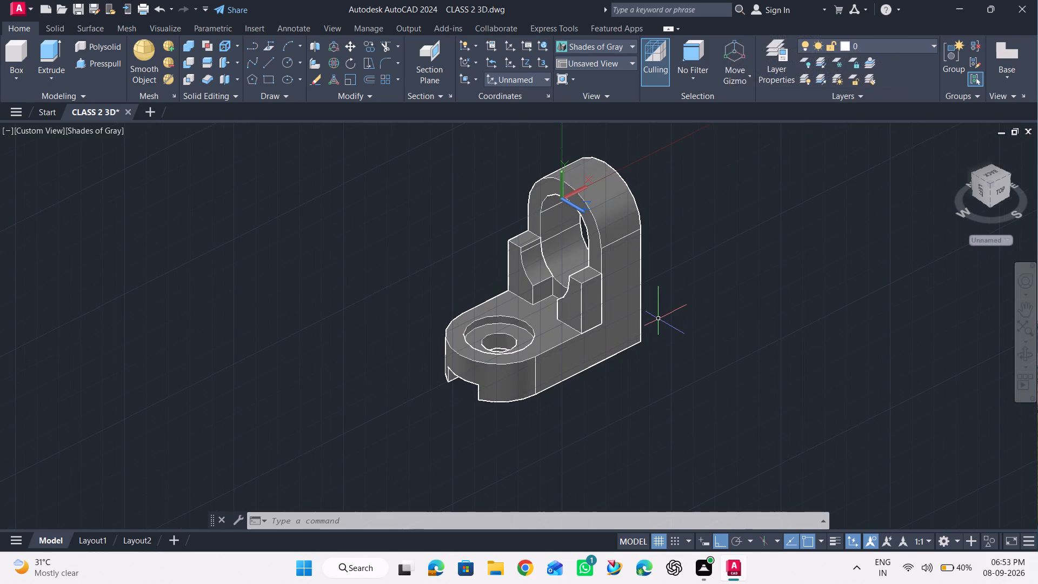
scroll(657, 323, "down", 1)
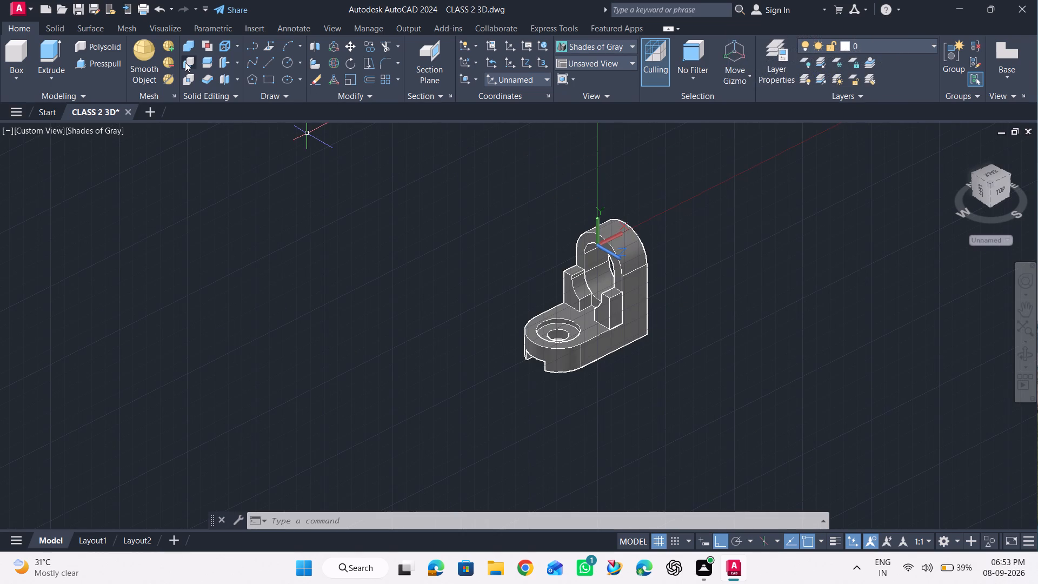
Union the side boxes with the joined base and upright body.
left_click(189, 44)
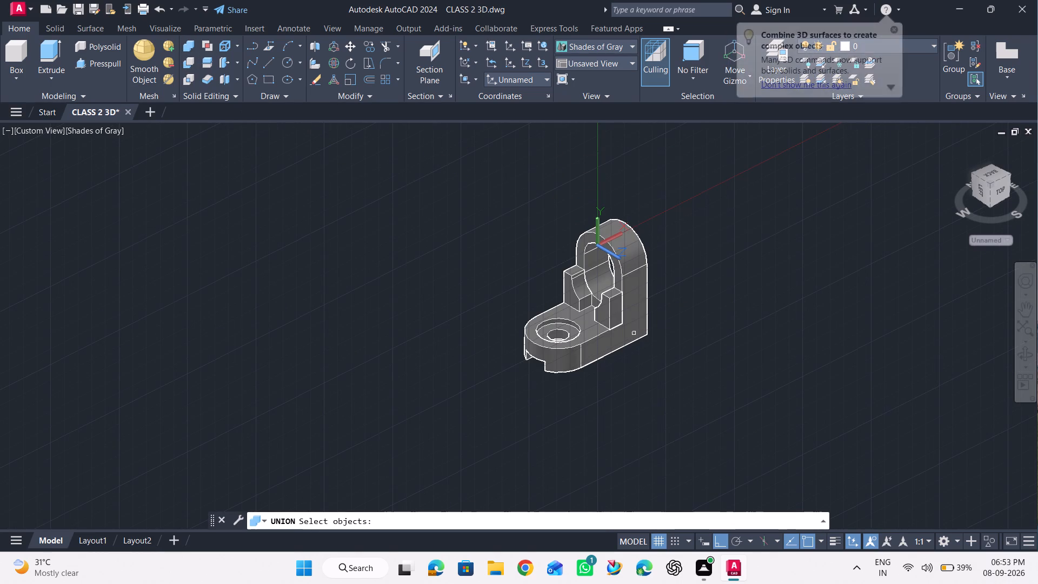
left_click(613, 304)
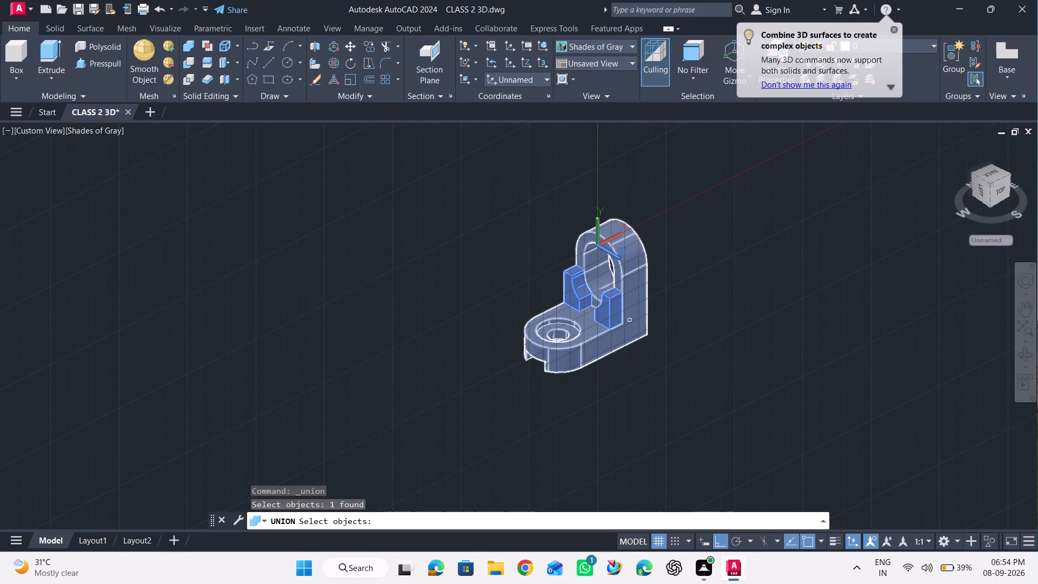
left_click(630, 321)
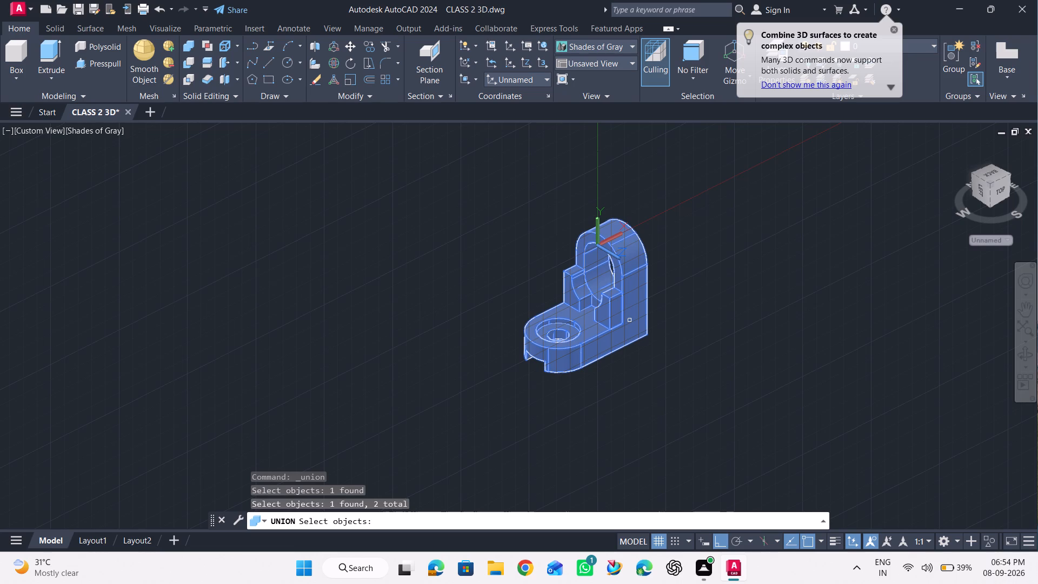
key("Return")
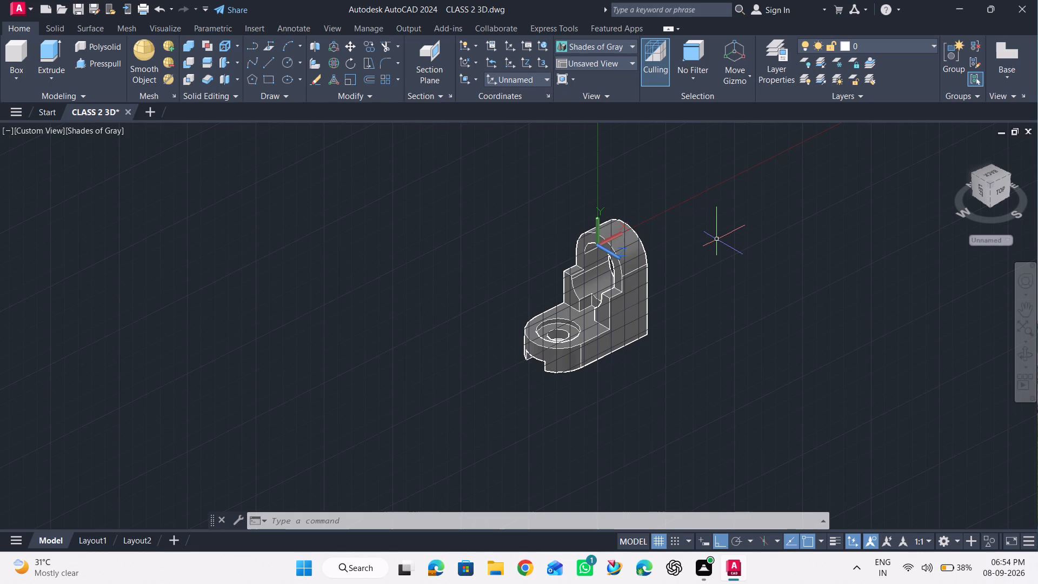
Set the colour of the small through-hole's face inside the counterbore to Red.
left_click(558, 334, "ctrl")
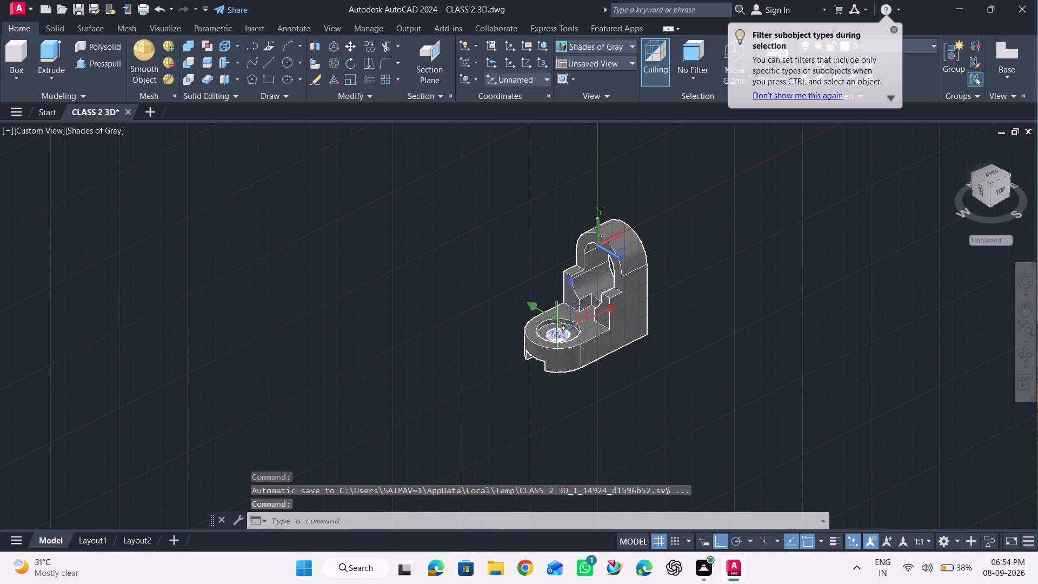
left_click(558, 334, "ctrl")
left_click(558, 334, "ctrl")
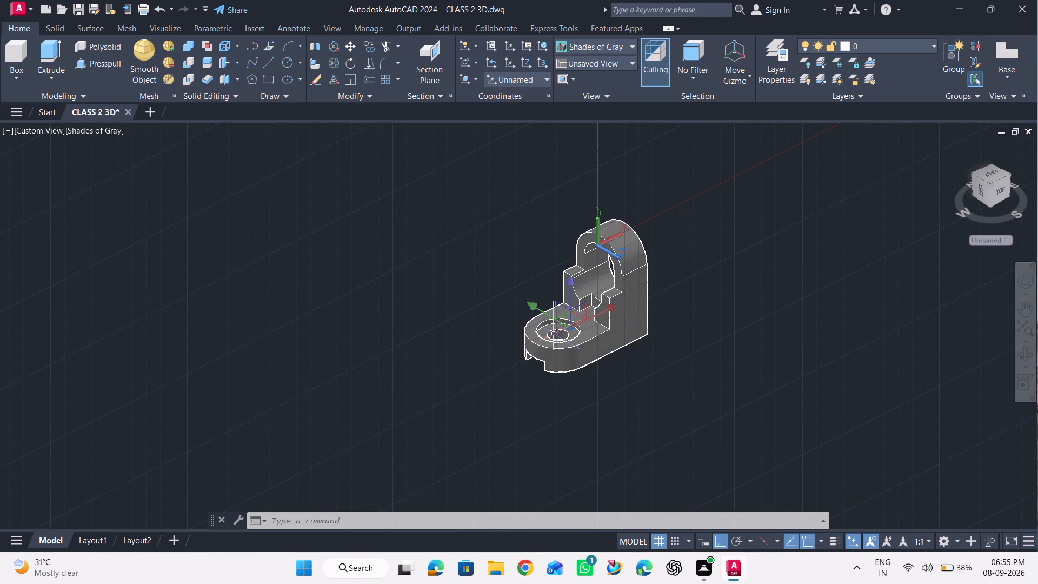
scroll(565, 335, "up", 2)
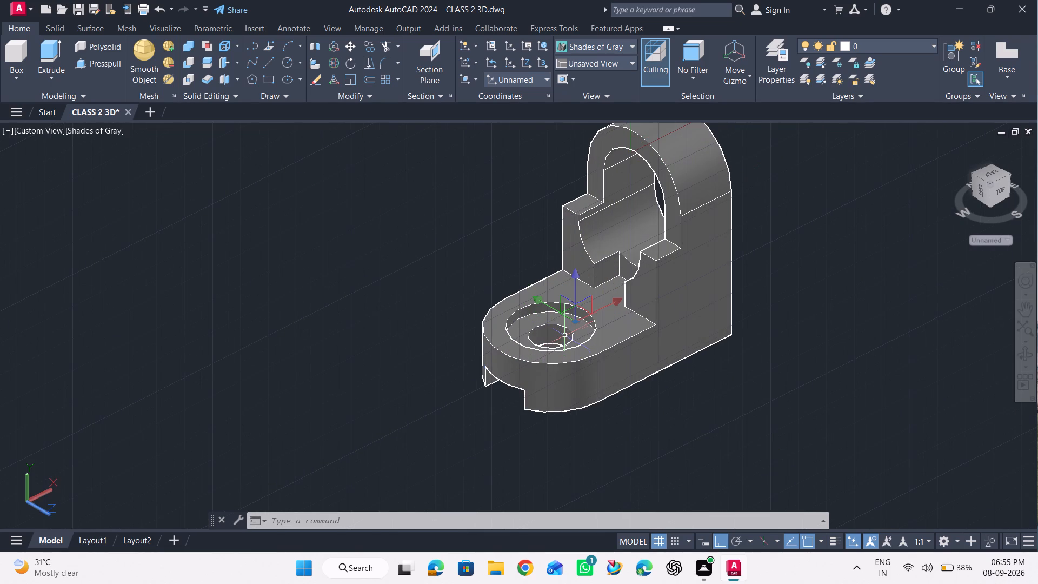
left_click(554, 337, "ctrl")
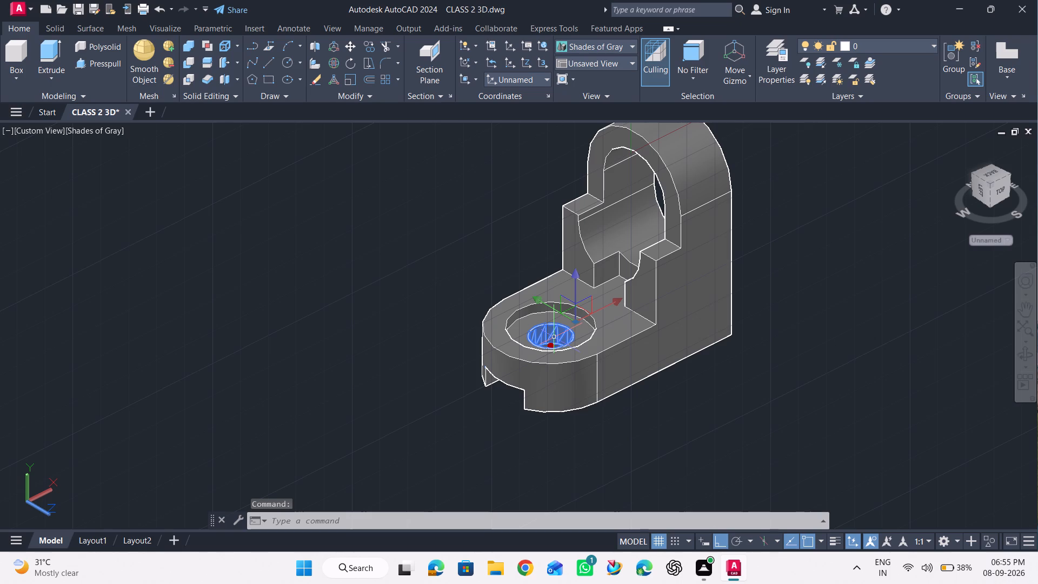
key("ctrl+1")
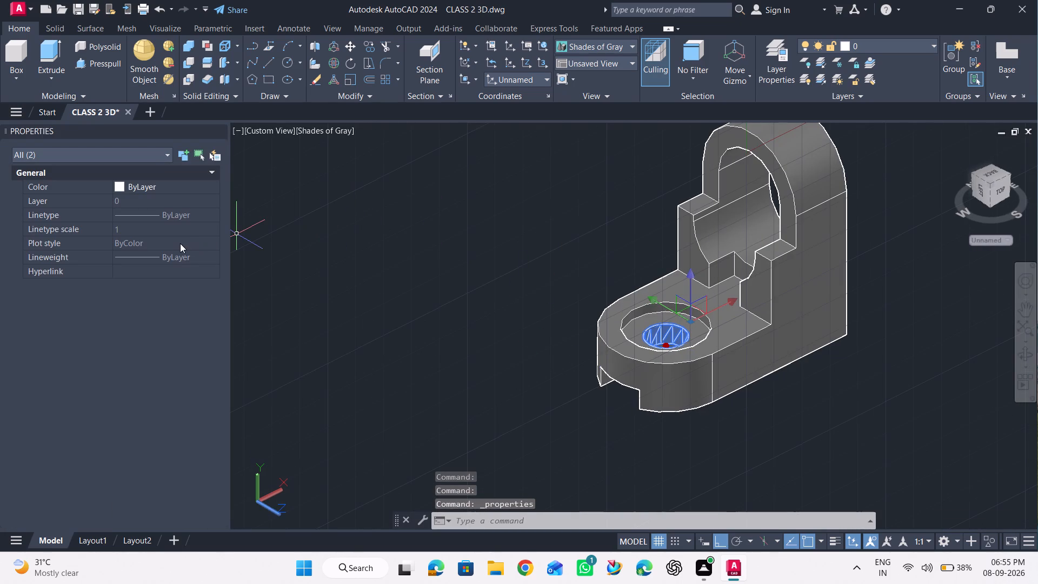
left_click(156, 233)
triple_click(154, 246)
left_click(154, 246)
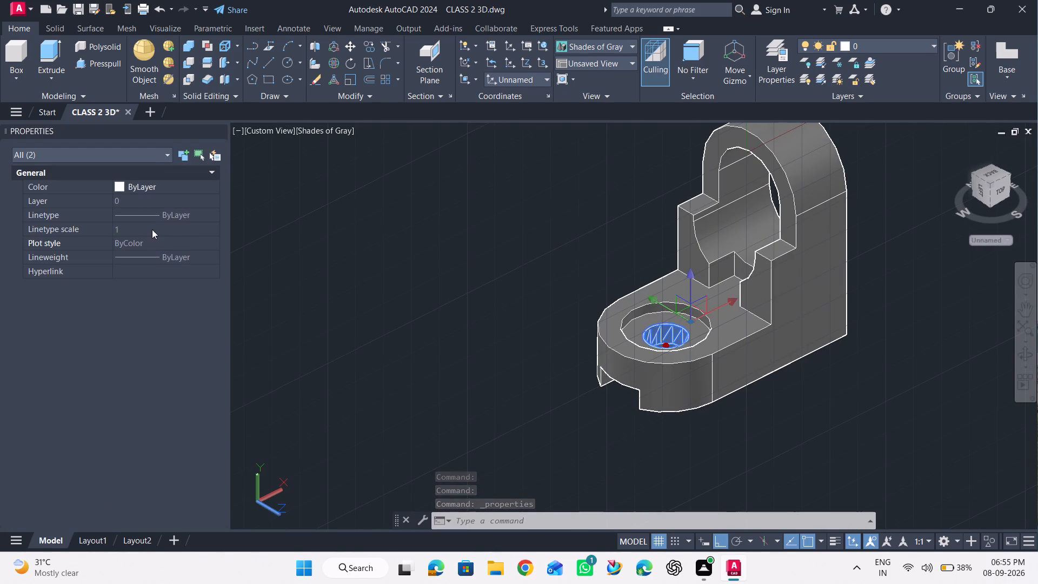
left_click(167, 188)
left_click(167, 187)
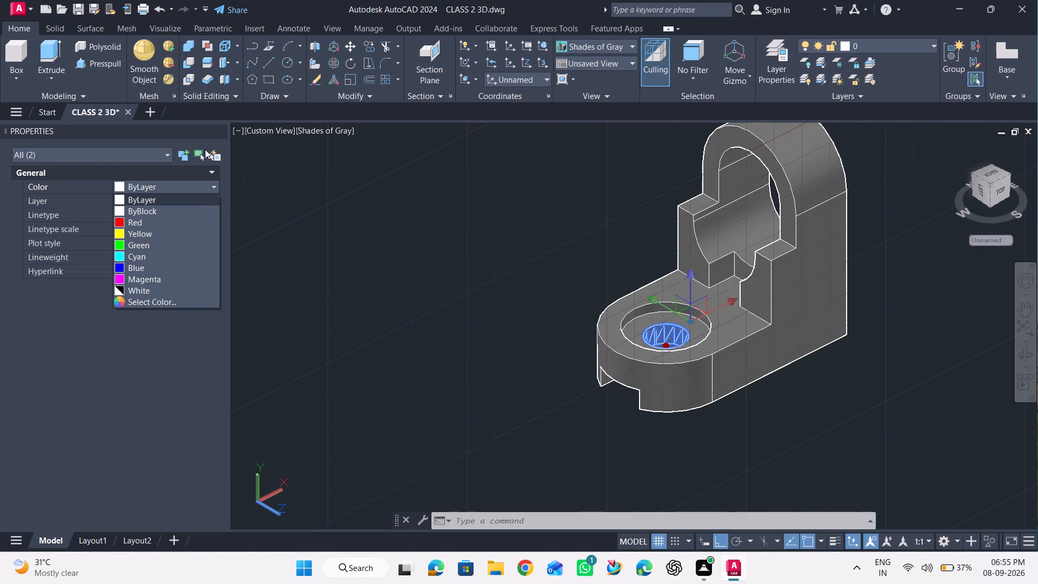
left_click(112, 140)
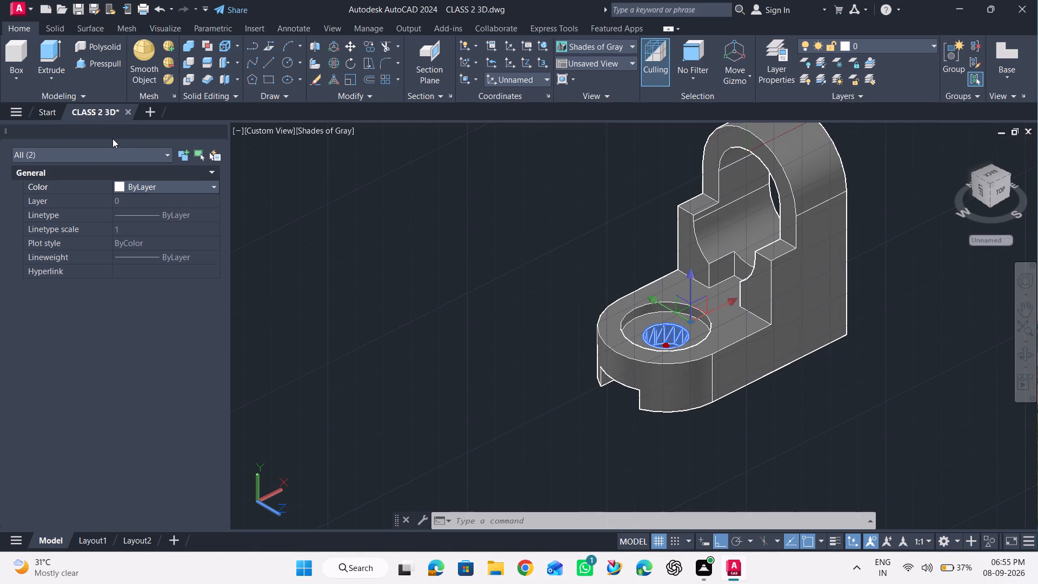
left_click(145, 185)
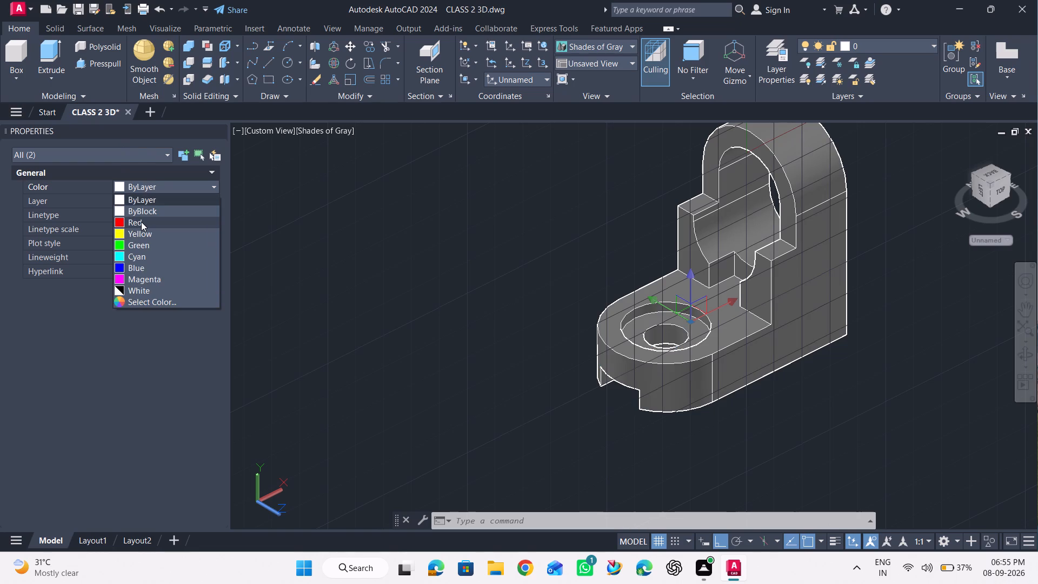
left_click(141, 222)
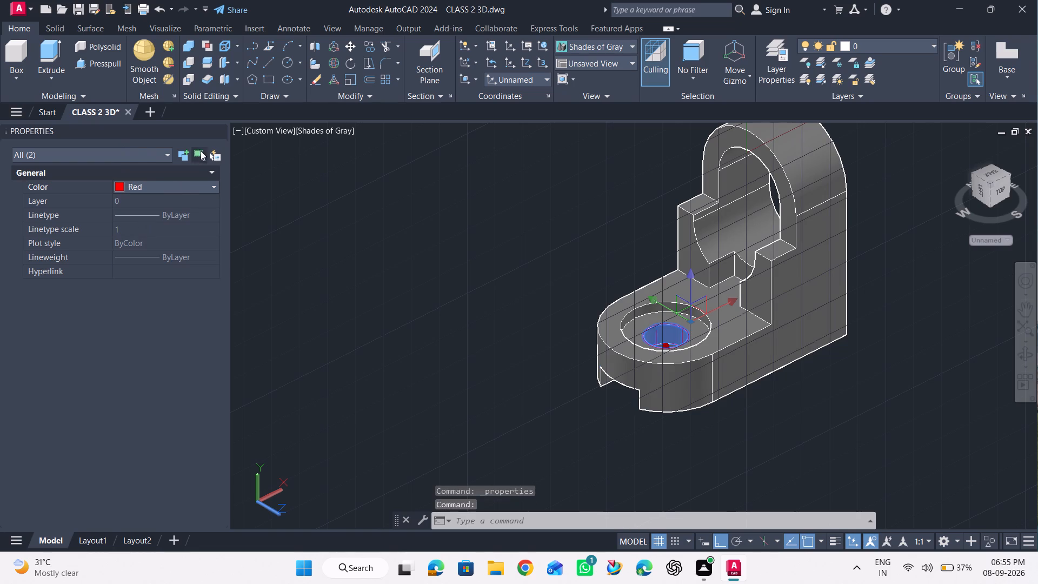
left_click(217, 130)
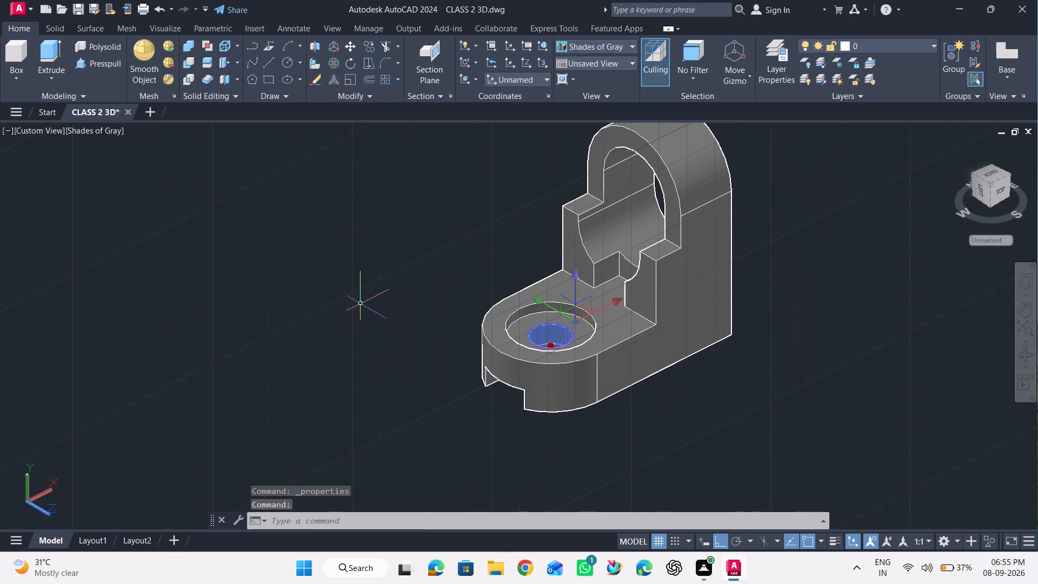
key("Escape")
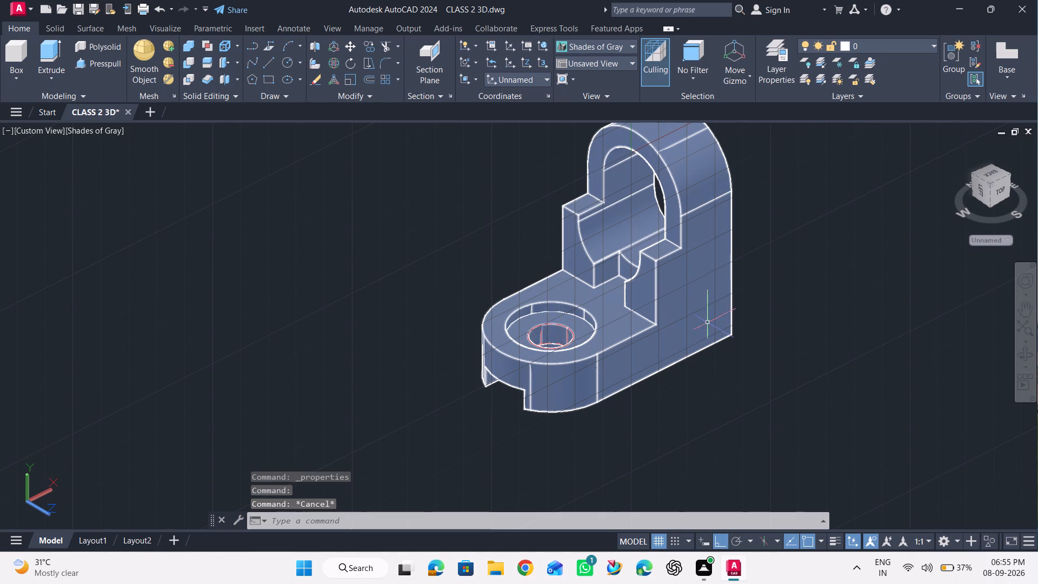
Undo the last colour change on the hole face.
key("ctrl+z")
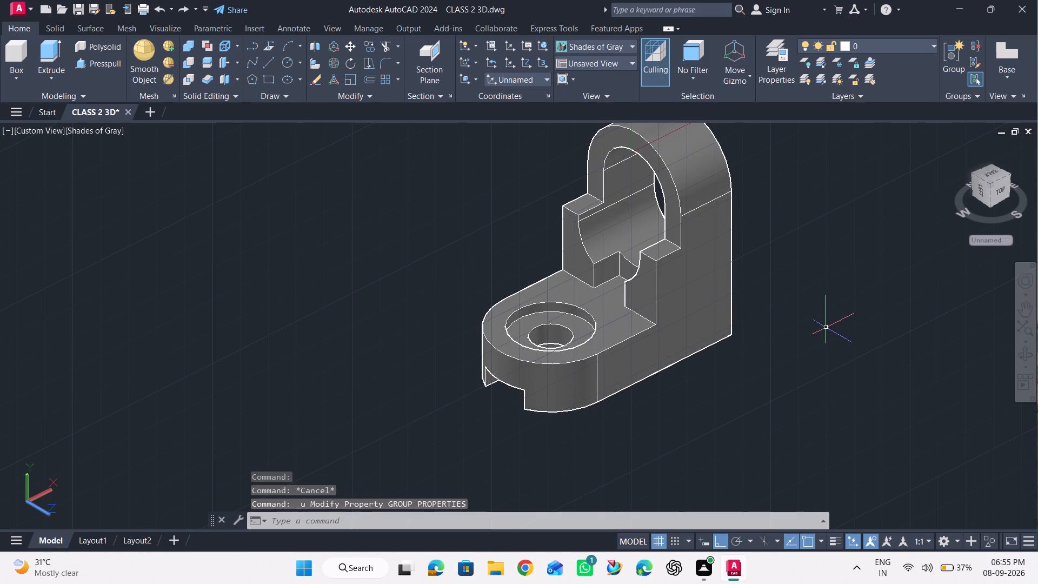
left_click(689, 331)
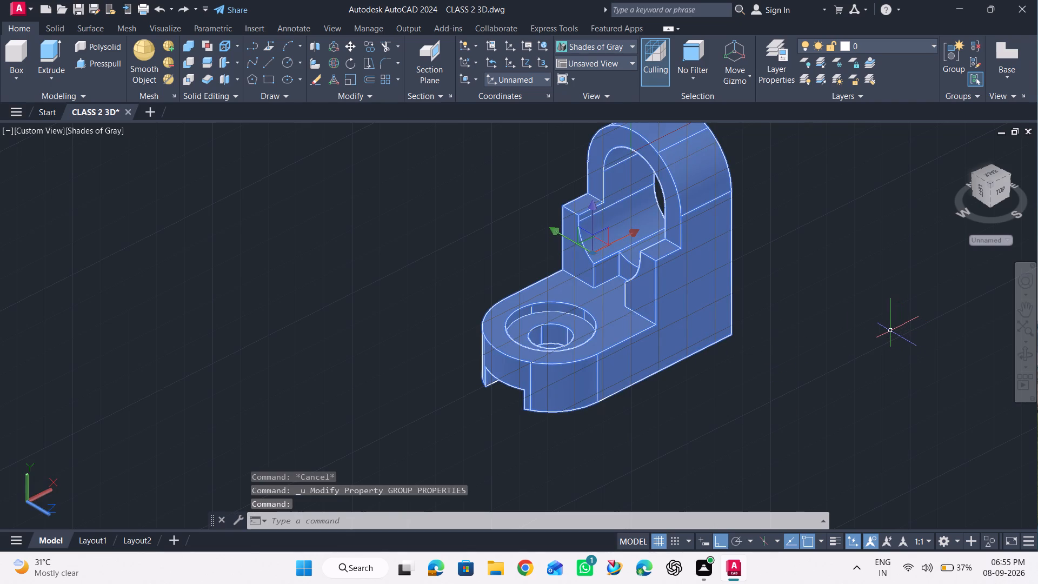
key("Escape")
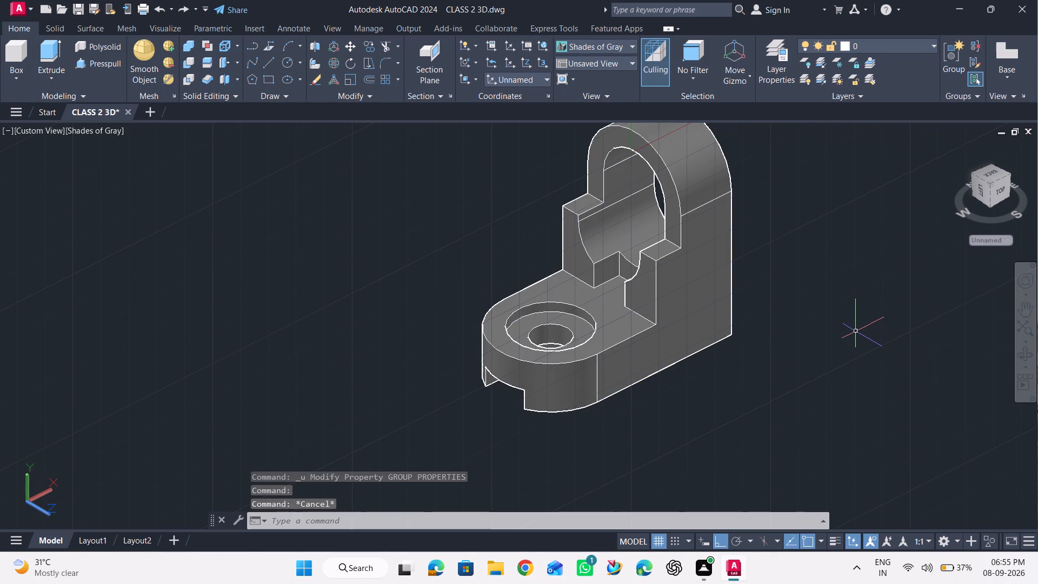
Select the outer faces of the arched upright, the side boxes and the counterbored base individually, leaving the hole faces out.
left_click(713, 297, "ctrl")
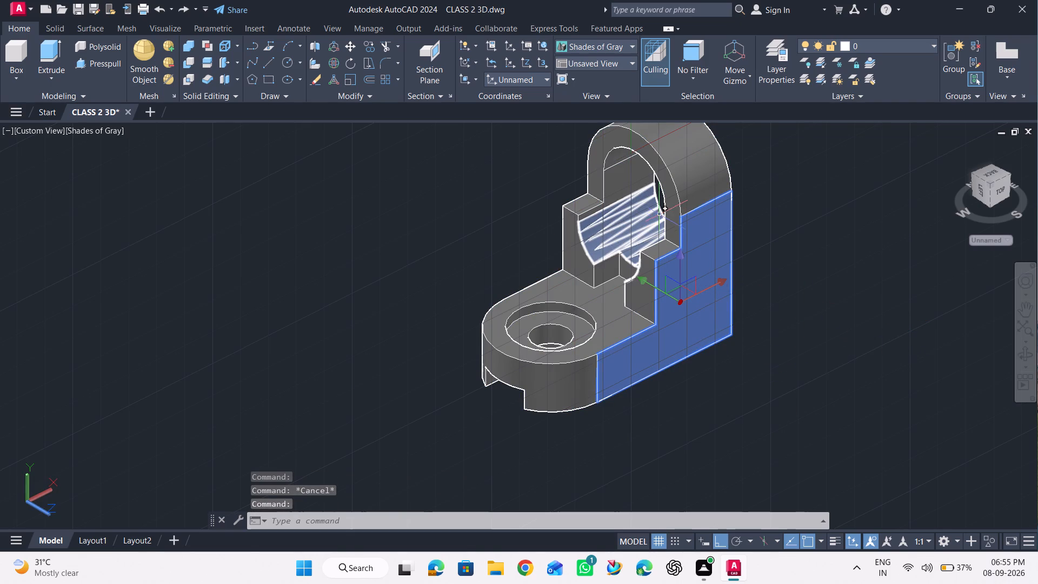
left_click(682, 196, "ctrl")
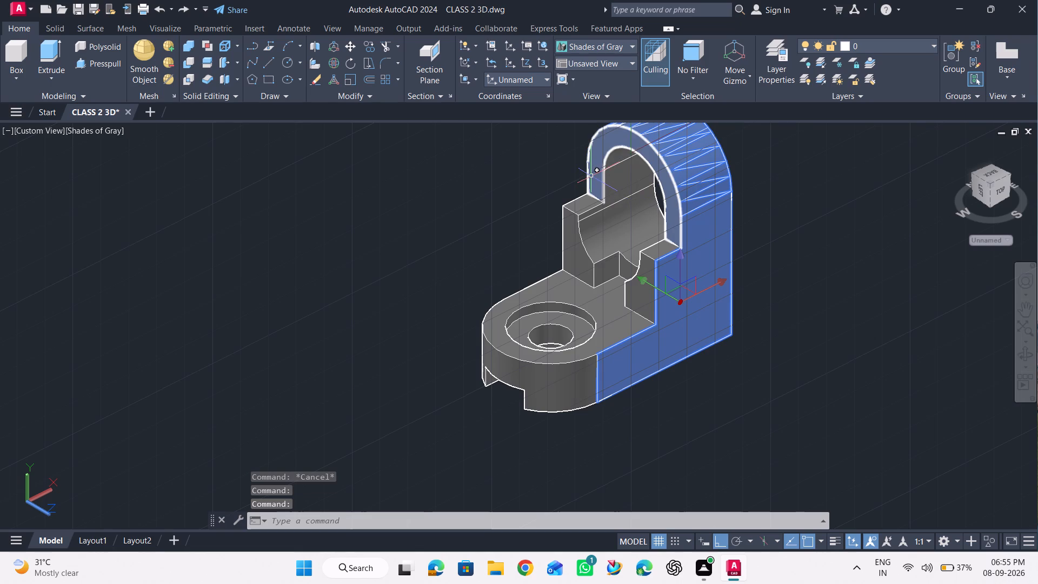
left_click(591, 176, "ctrl")
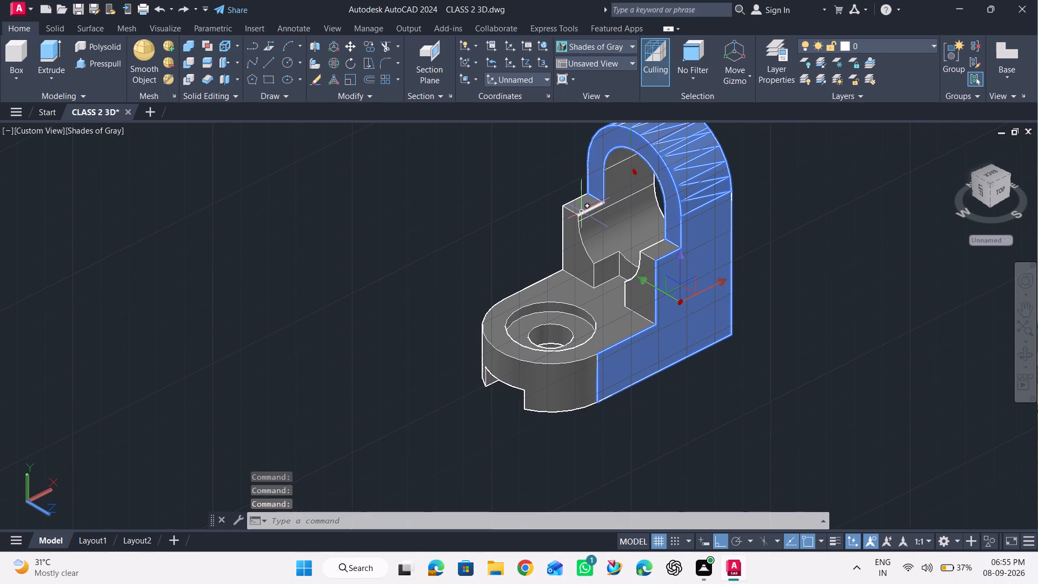
left_click(582, 212, "ctrl")
left_click(582, 205, "ctrl")
left_click(570, 234, "ctrl")
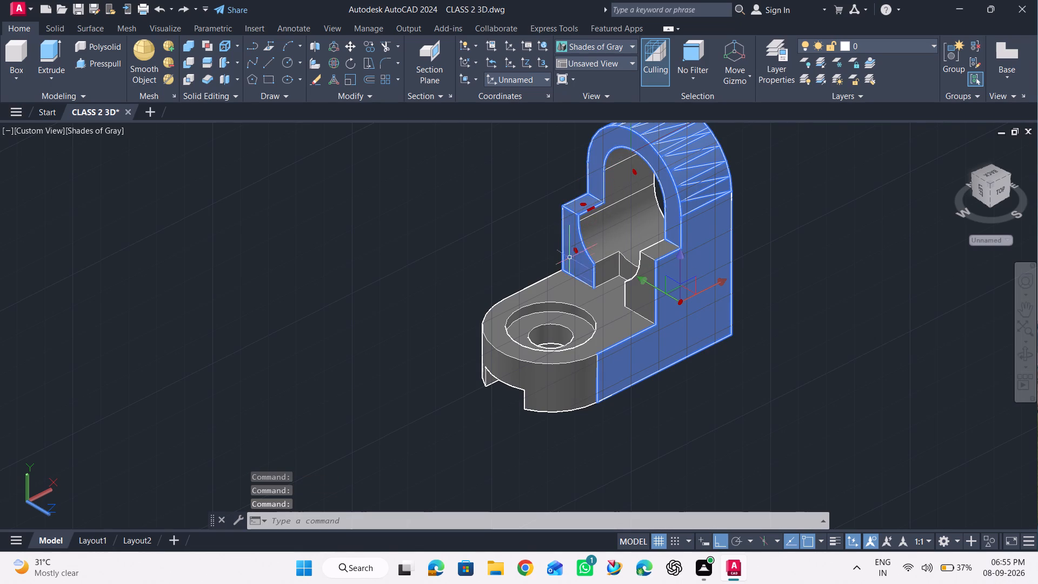
left_click(544, 288, "ctrl")
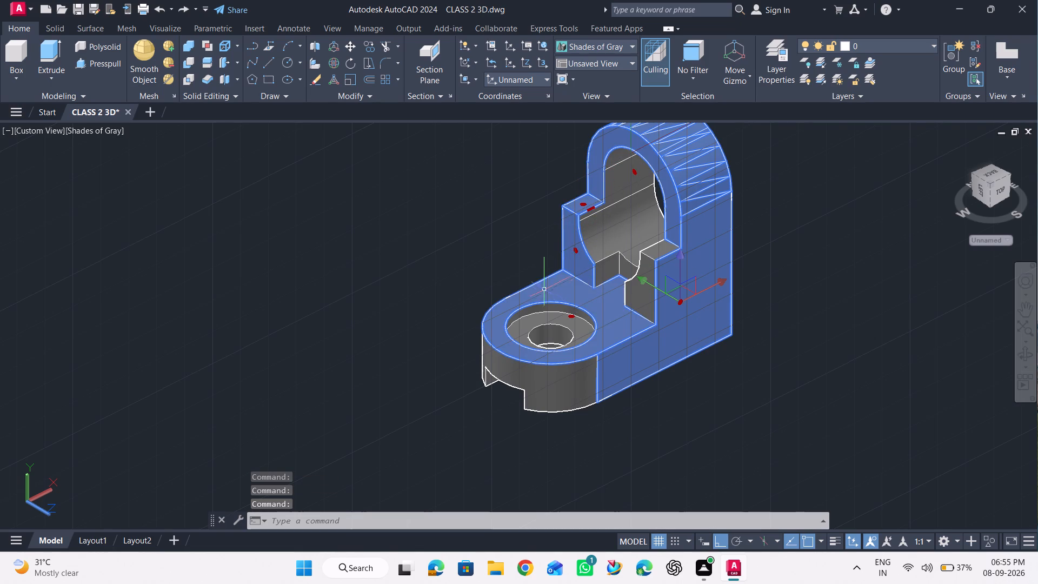
left_click(542, 395, "ctrl")
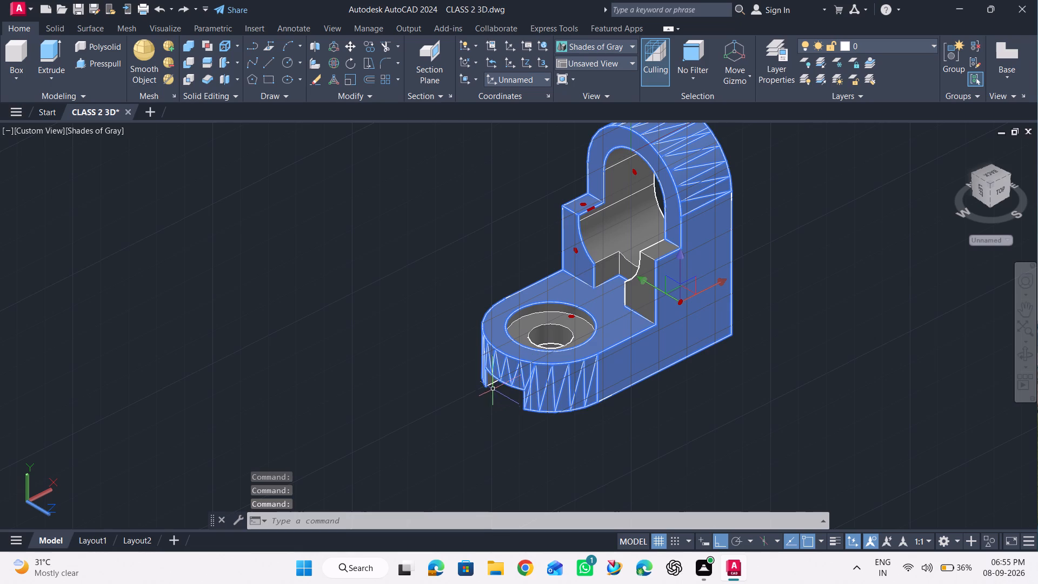
left_click(495, 381, "ctrl")
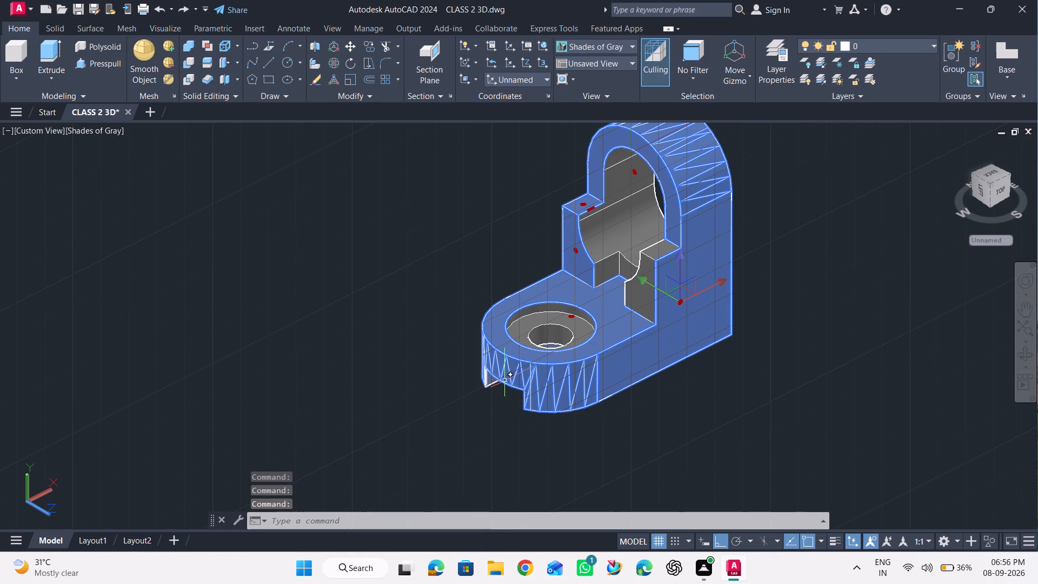
left_click(635, 306, "ctrl")
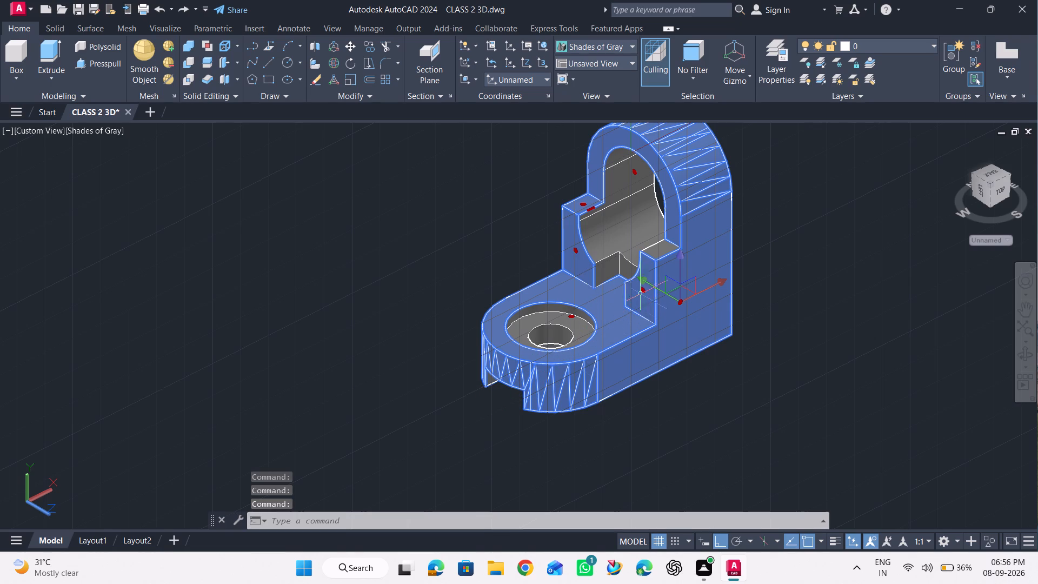
left_click(662, 258, "ctrl")
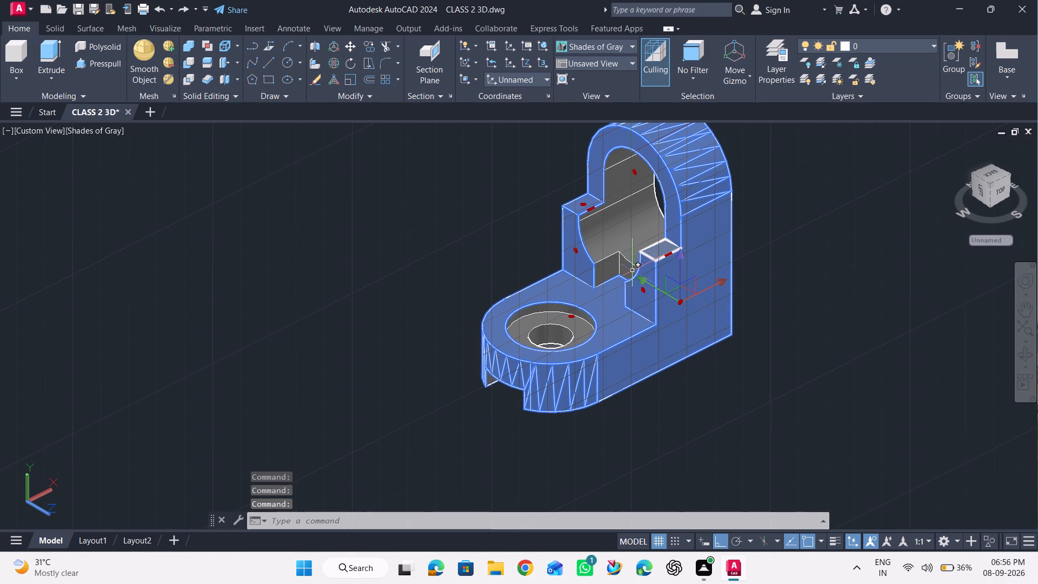
left_click(612, 271, "ctrl")
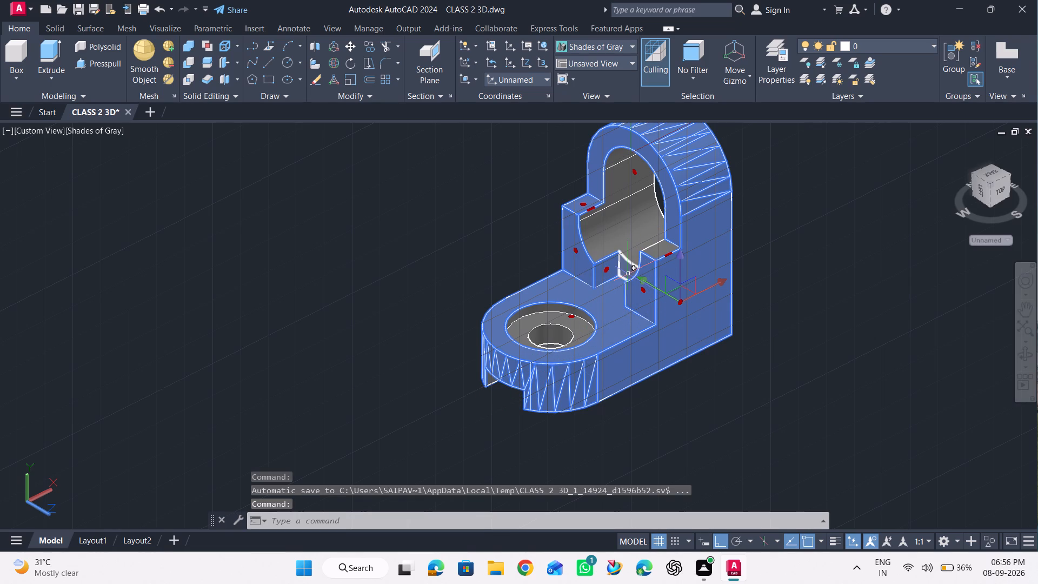
left_click(628, 274, "ctrl")
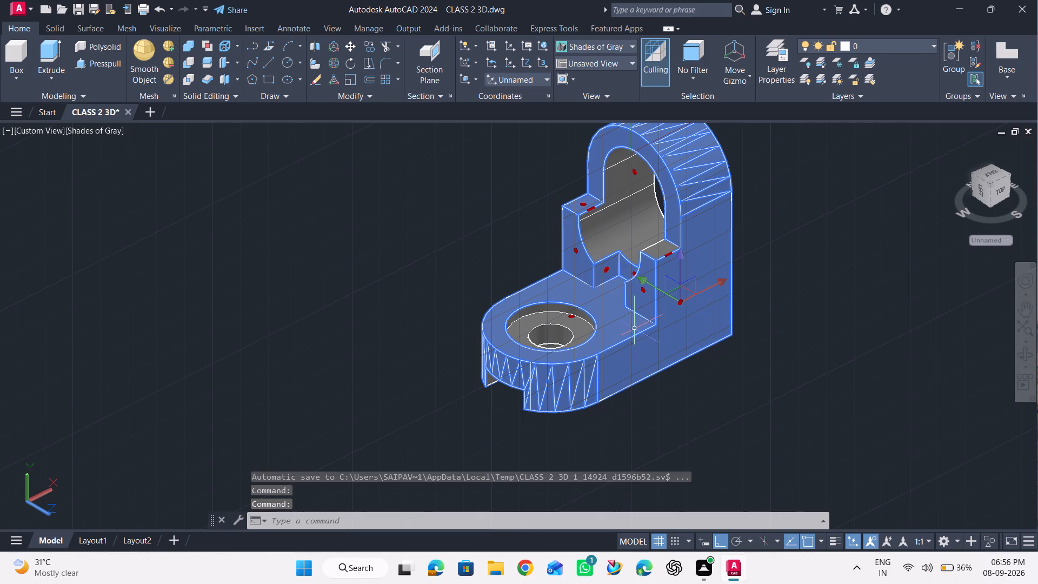
Add the flat rear face of the arched upright, around the large hole, to the face selection.
left_click(1028, 356)
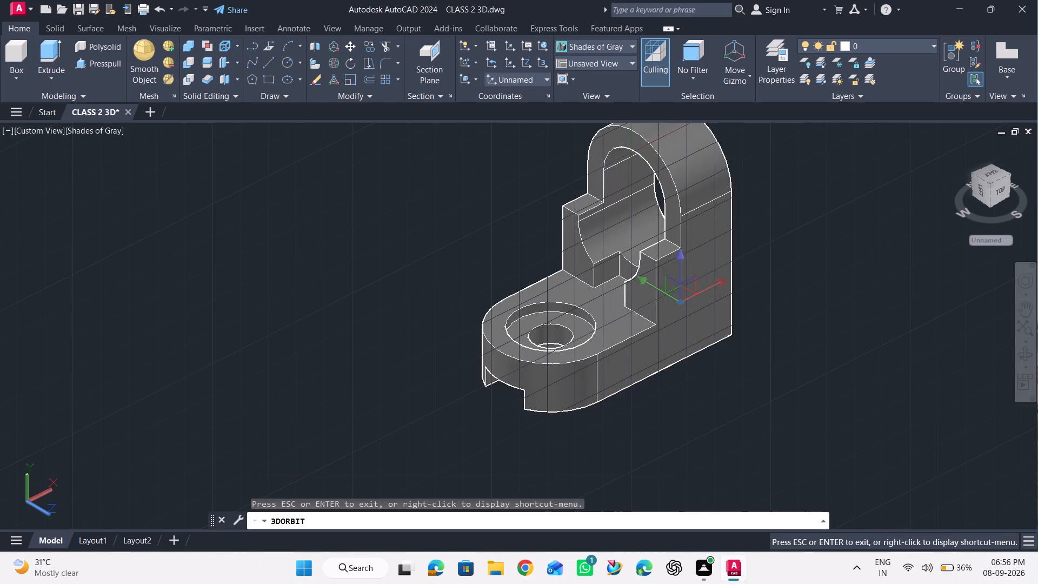
left_click_drag(887, 342, 403, 336)
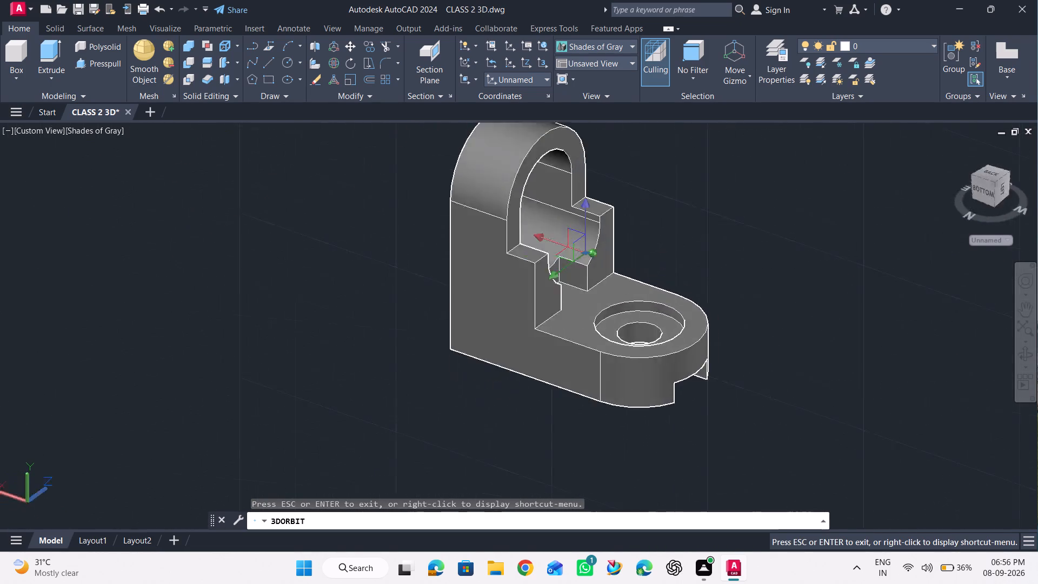
left_click_drag(403, 336, 164, 374)
key("Escape")
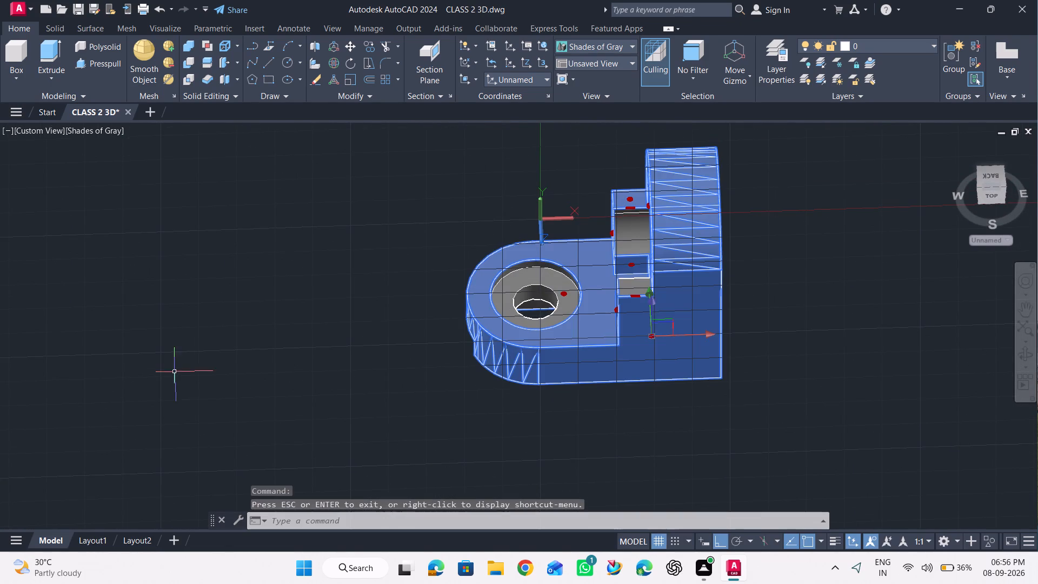
left_click(1030, 354)
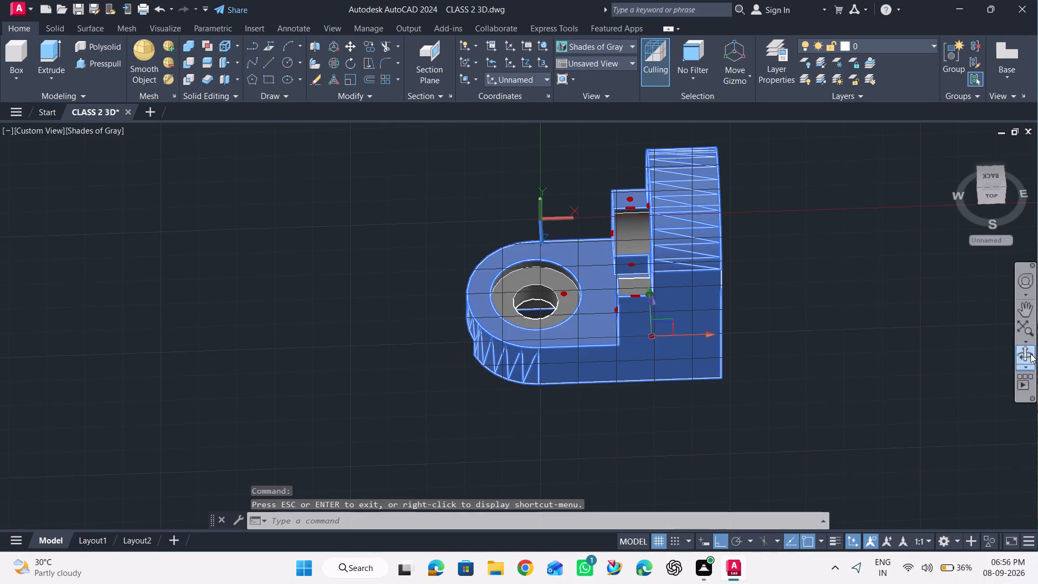
left_click_drag(940, 350, 785, 311)
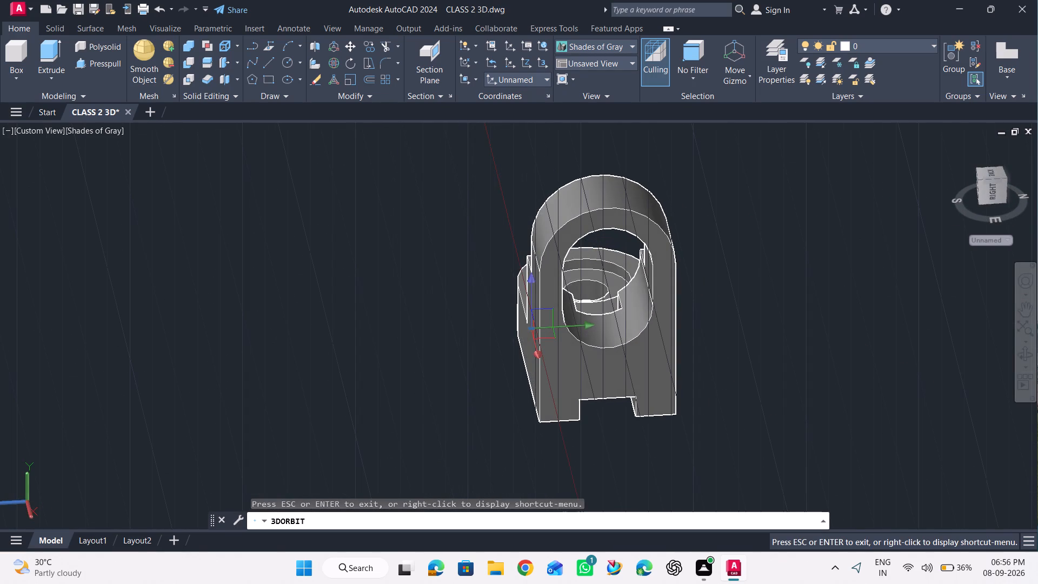
key("Escape")
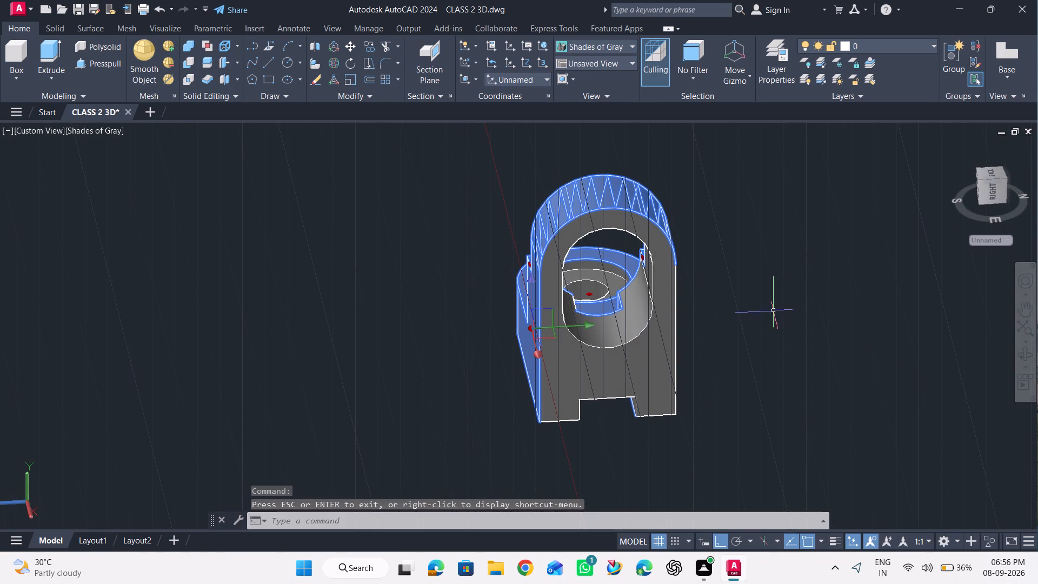
left_click(641, 352, "ctrl")
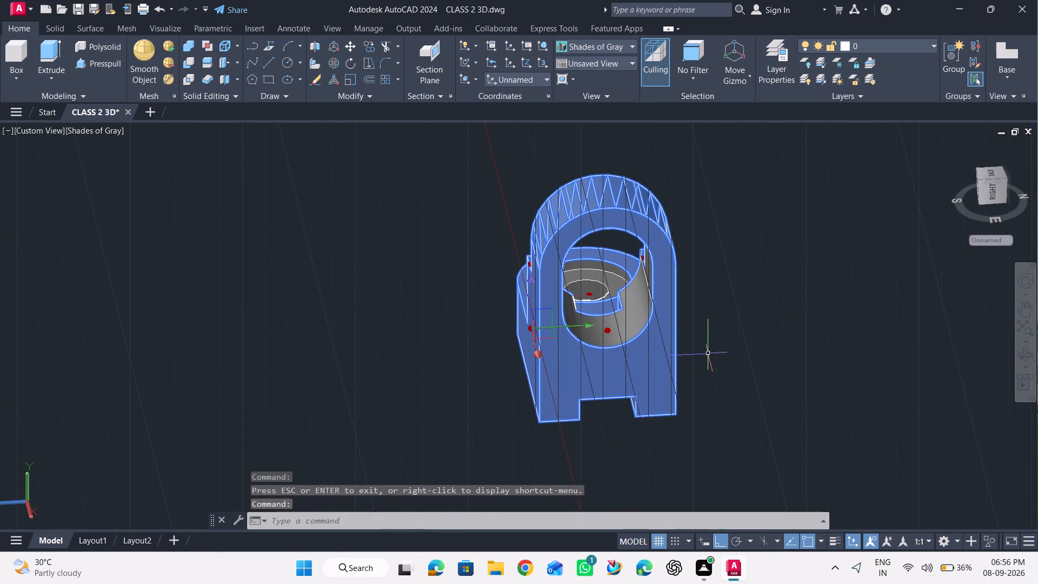
Add the two underside strips of the base and the slot's recessed face between them to the selection.
left_click(1026, 358)
left_click_drag(860, 364, 853, 201)
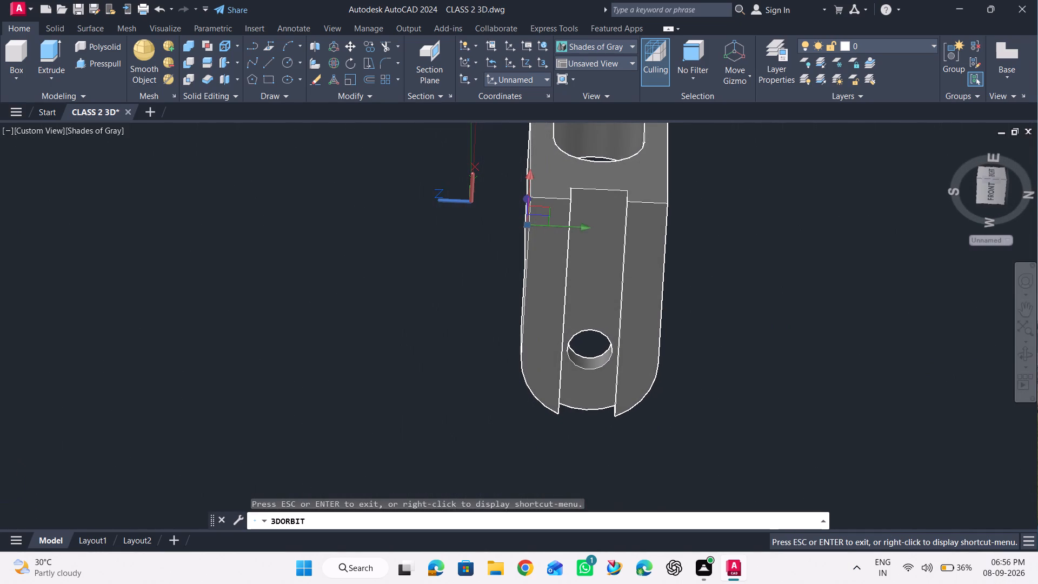
key("Escape")
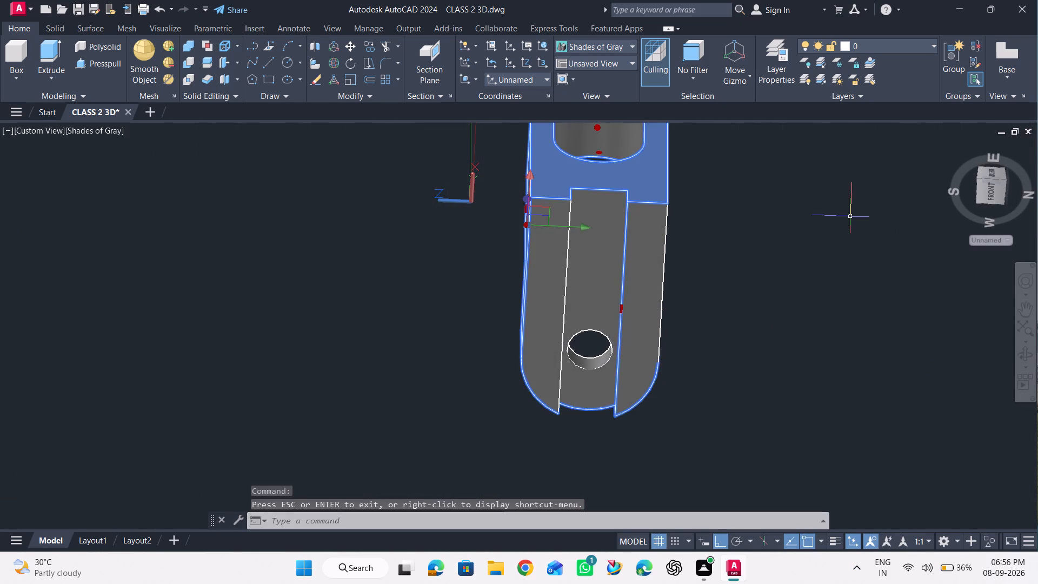
left_click(638, 256, "ctrl")
left_click(587, 259, "ctrl")
left_click(548, 266, "ctrl")
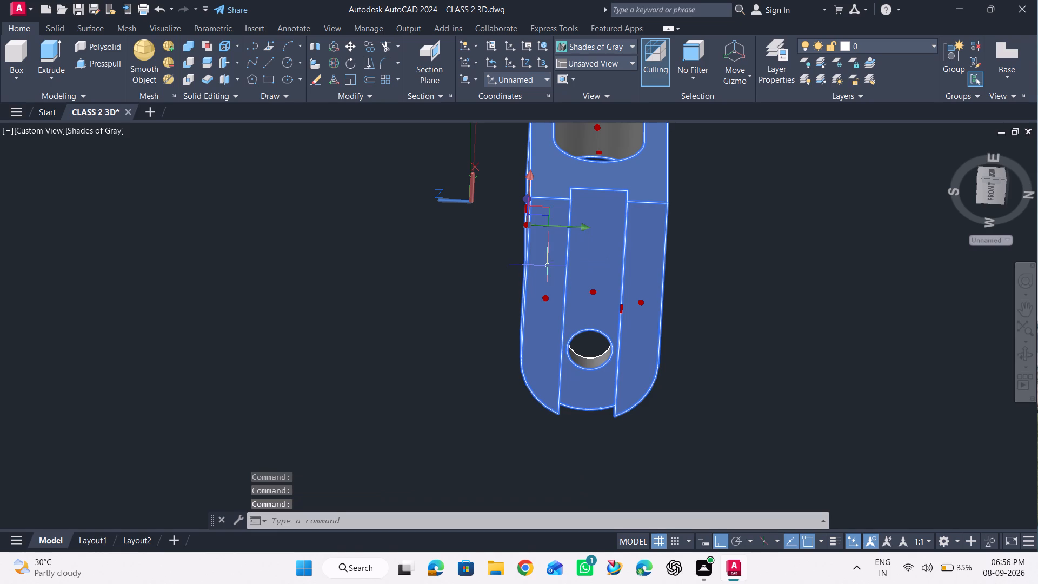
Add the remaining flat L-shaped side face of the base and upright to the face selection.
left_click(1024, 355)
left_click_drag(781, 263, 603, 453)
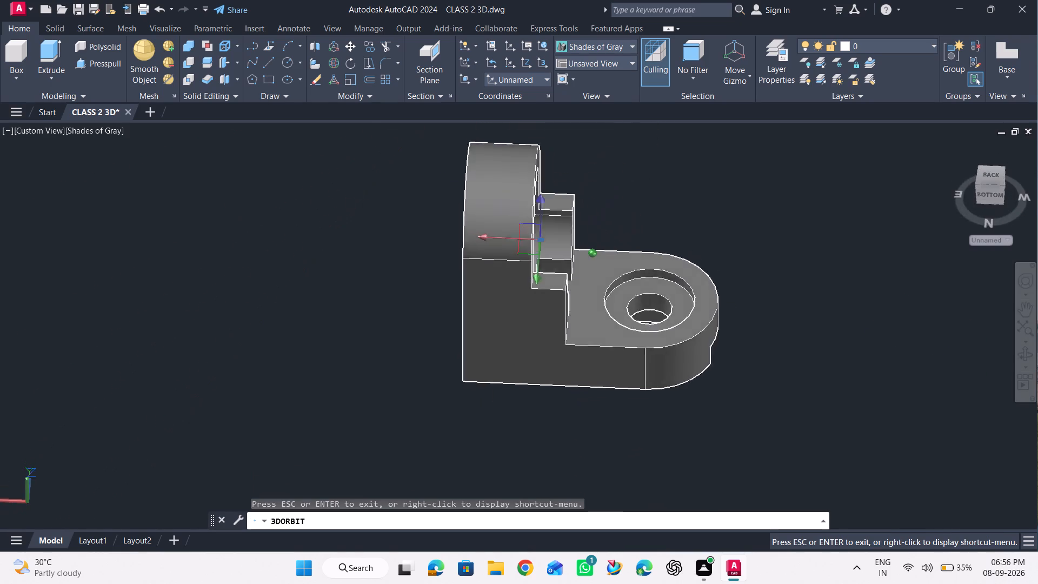
left_click_drag(603, 453, 578, 416)
key("Escape")
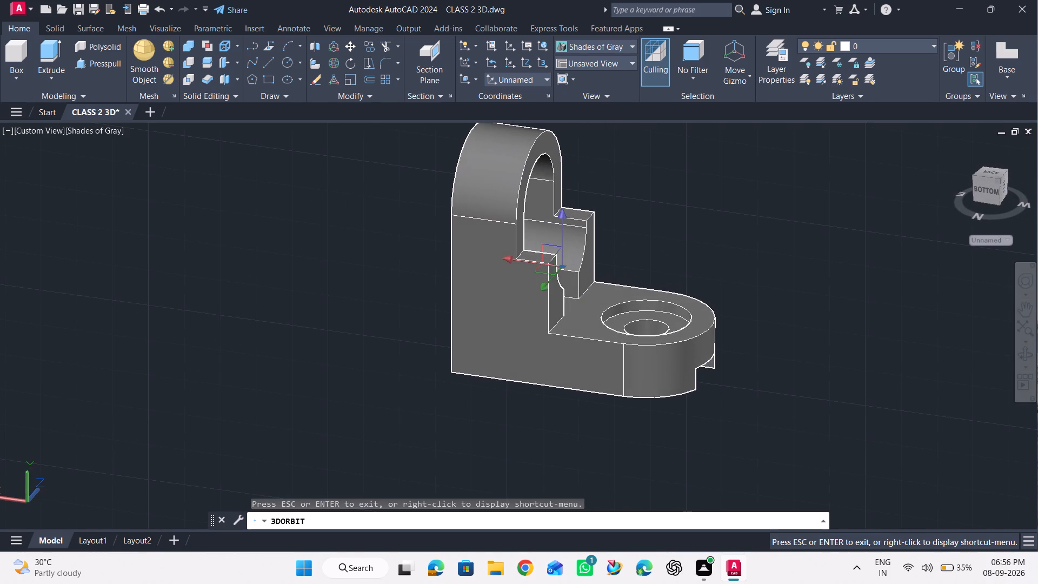
key("Escape")
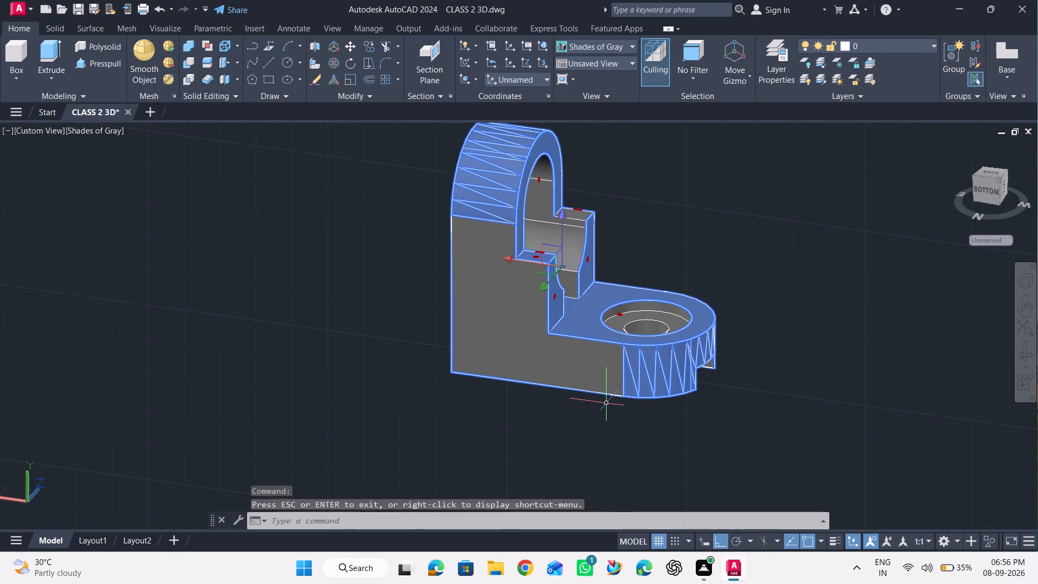
left_click(537, 349, "ctrl")
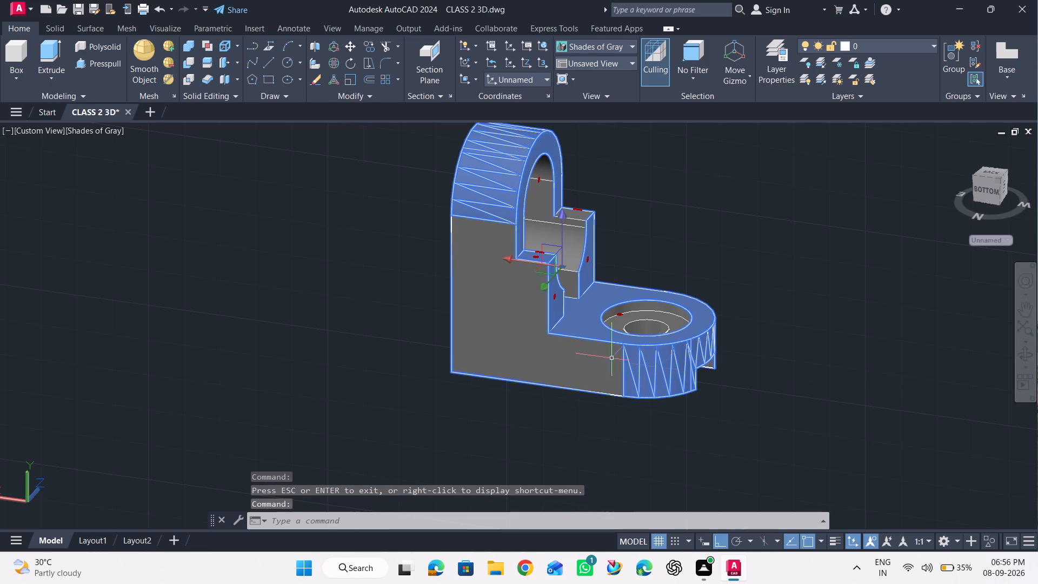
left_click(525, 328, "ctrl")
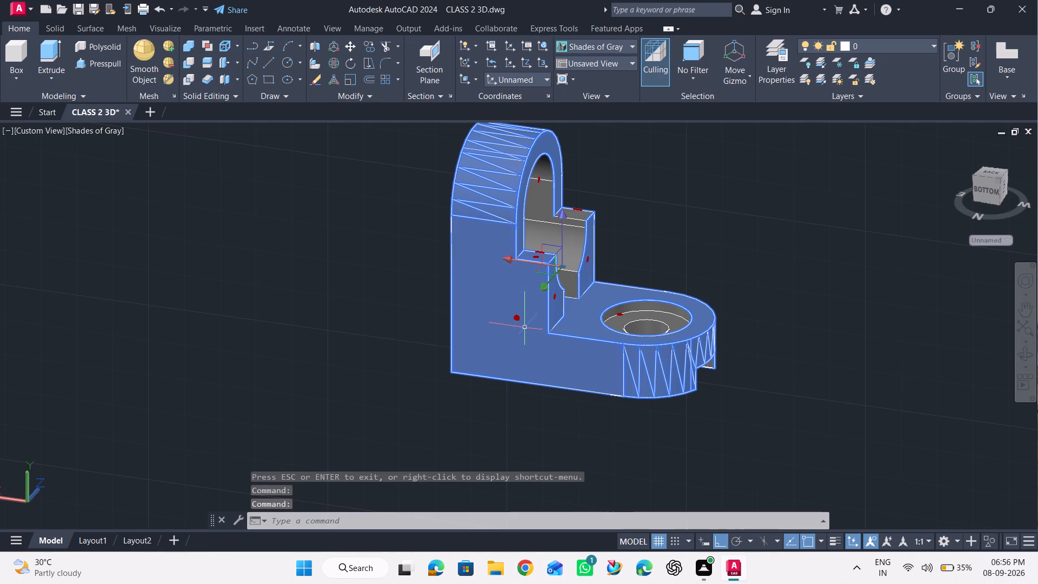
Inspect the bracket from both sides for outer faces still missing from the selection.
left_click(1026, 351)
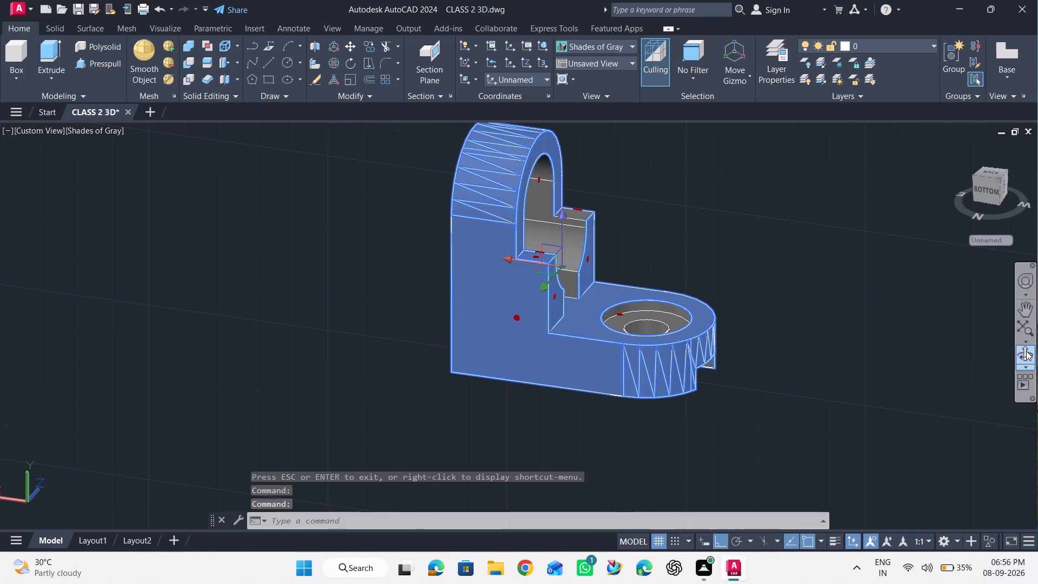
left_click_drag(921, 350, 864, 332)
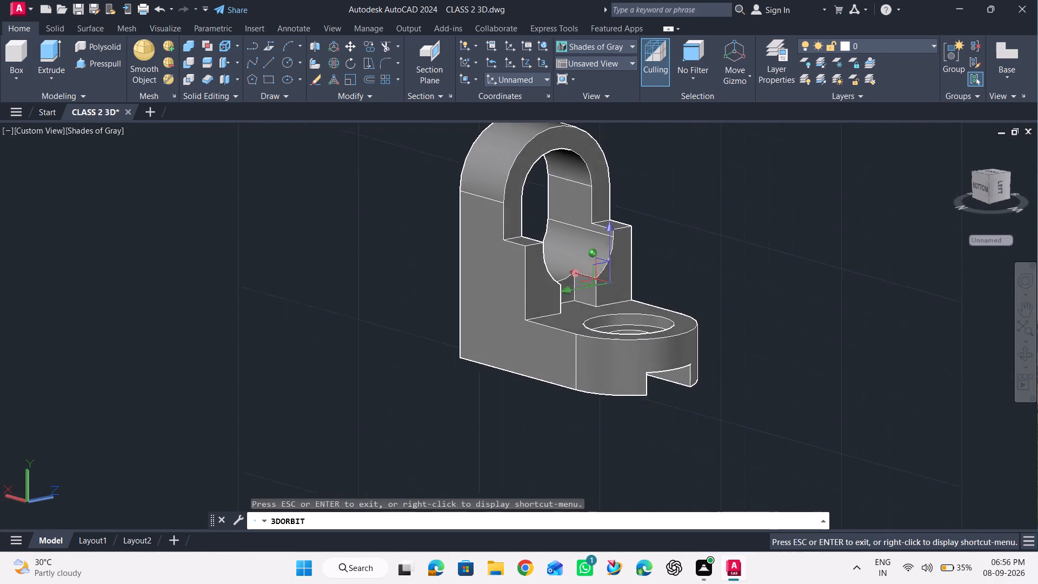
left_click_drag(864, 332, 869, 322)
key("Escape")
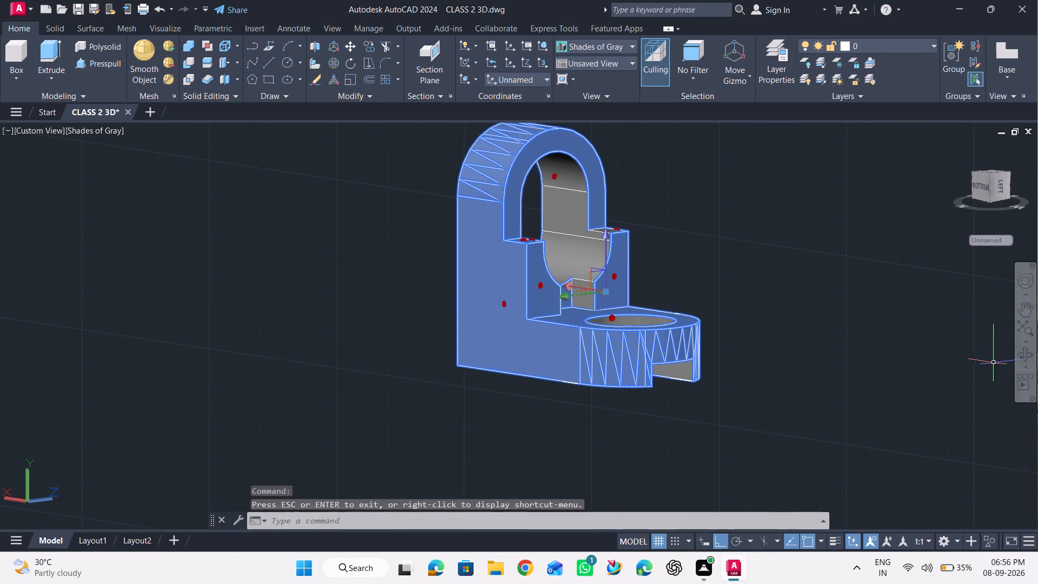
left_click(1028, 355)
left_click_drag(920, 344, 723, 370)
key("Escape")
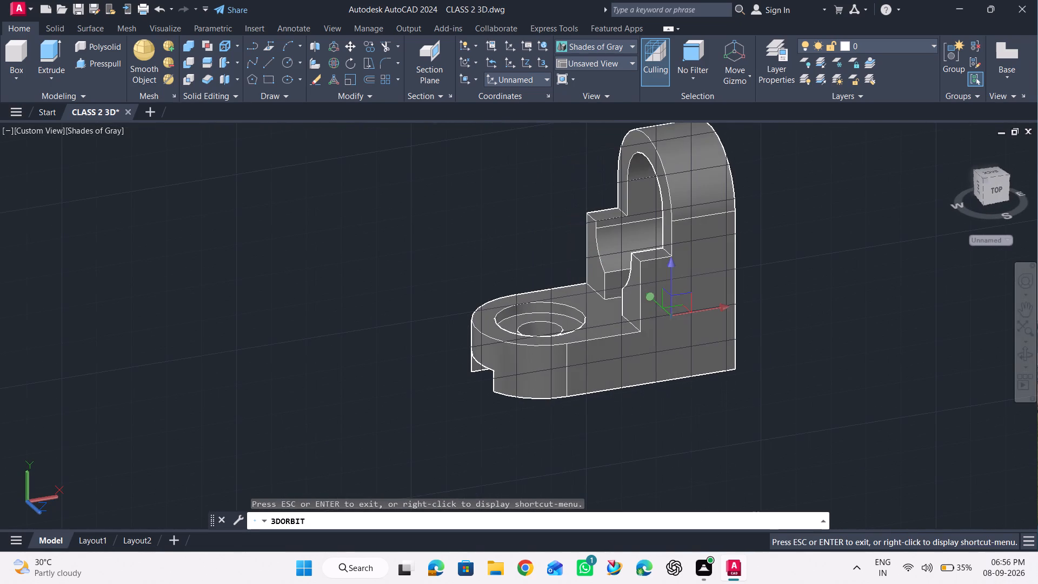
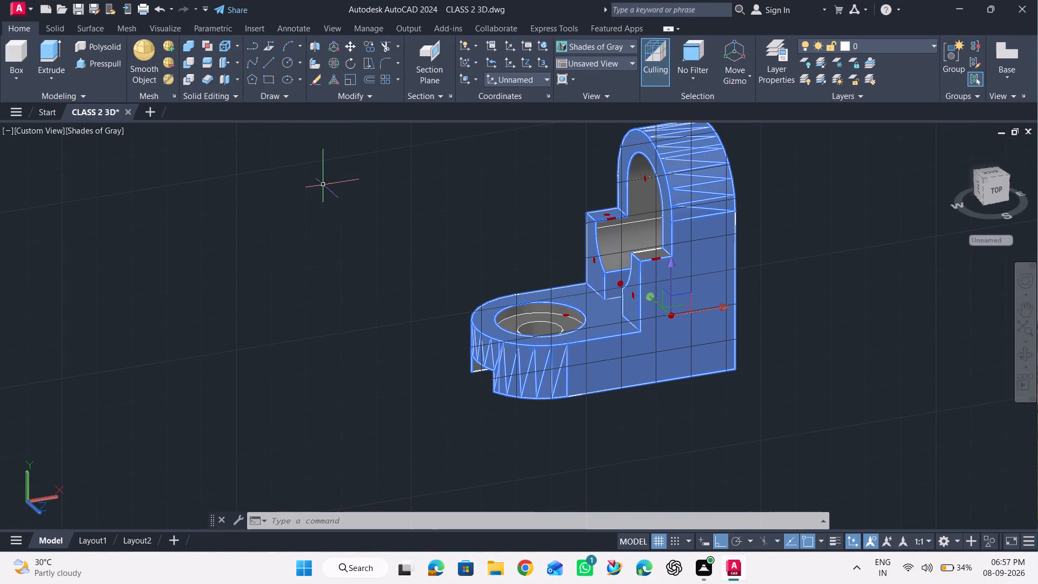
Open the Properties for the bracket solid and clear the current selection.
right_click(355, 224)
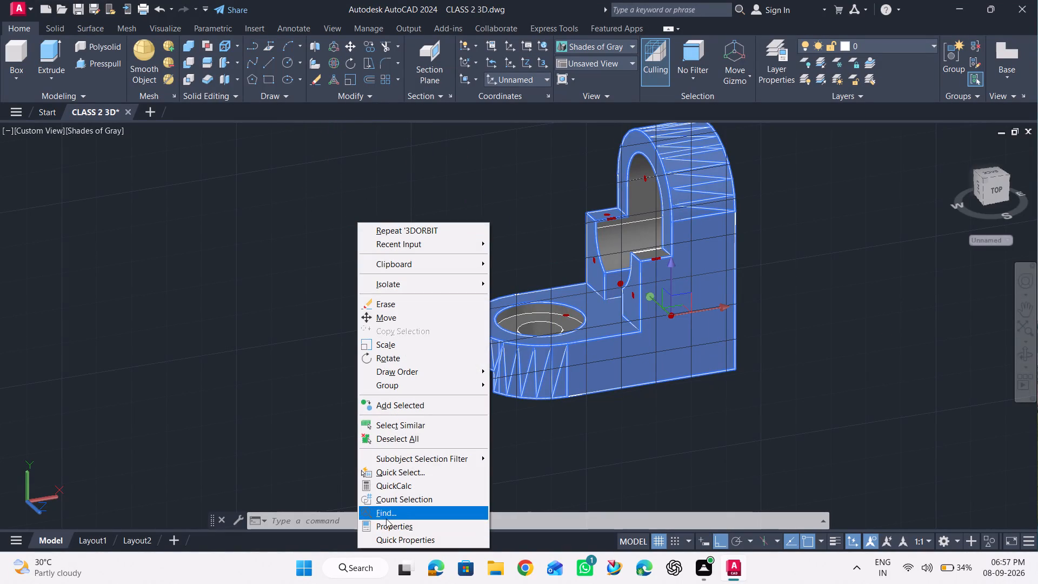
left_click(383, 526)
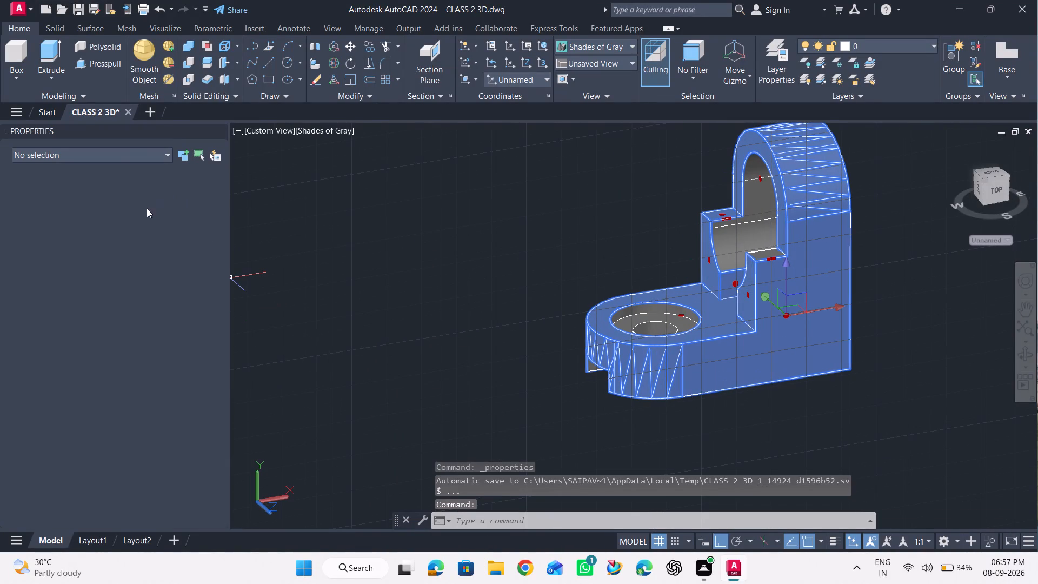
left_click(141, 154)
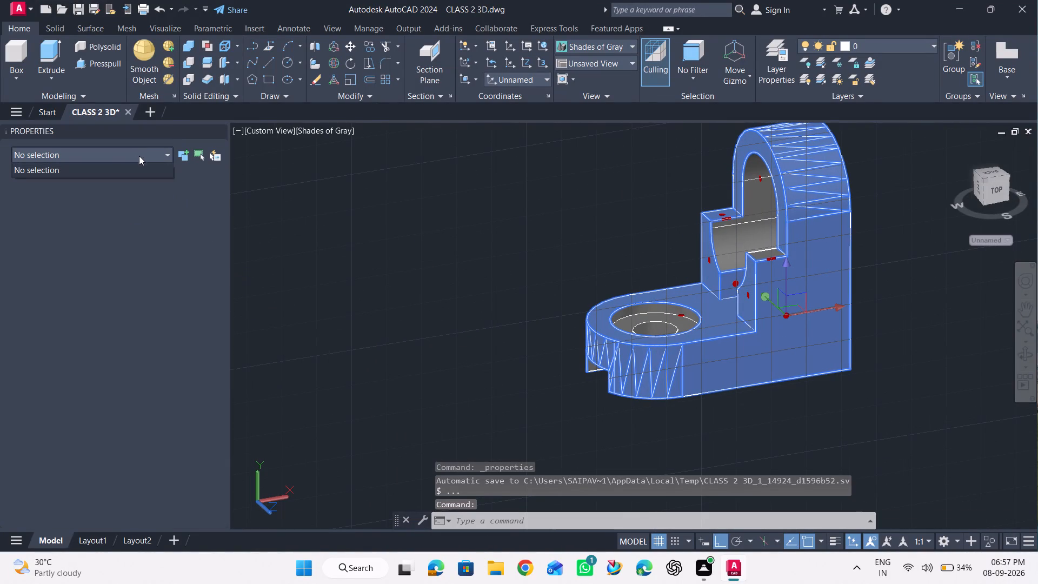
left_click(117, 167)
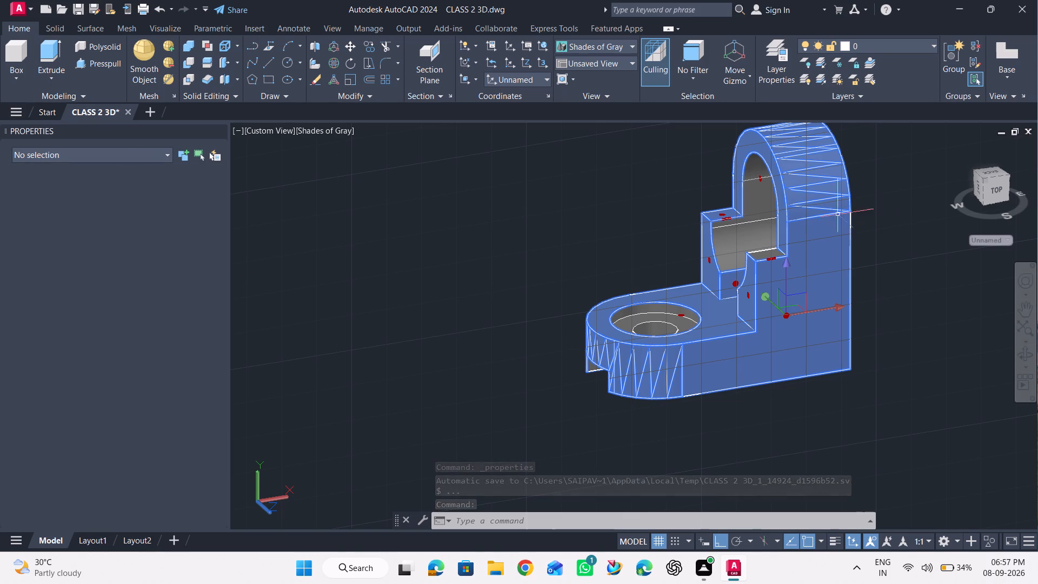
left_click(819, 217)
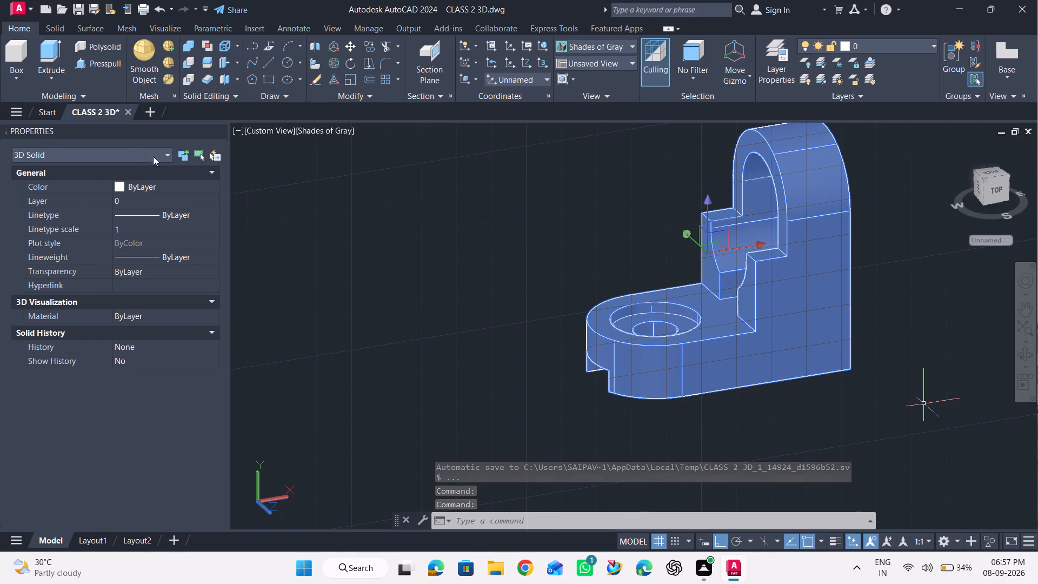
left_click(560, 295)
key("Escape")
key("Escape")
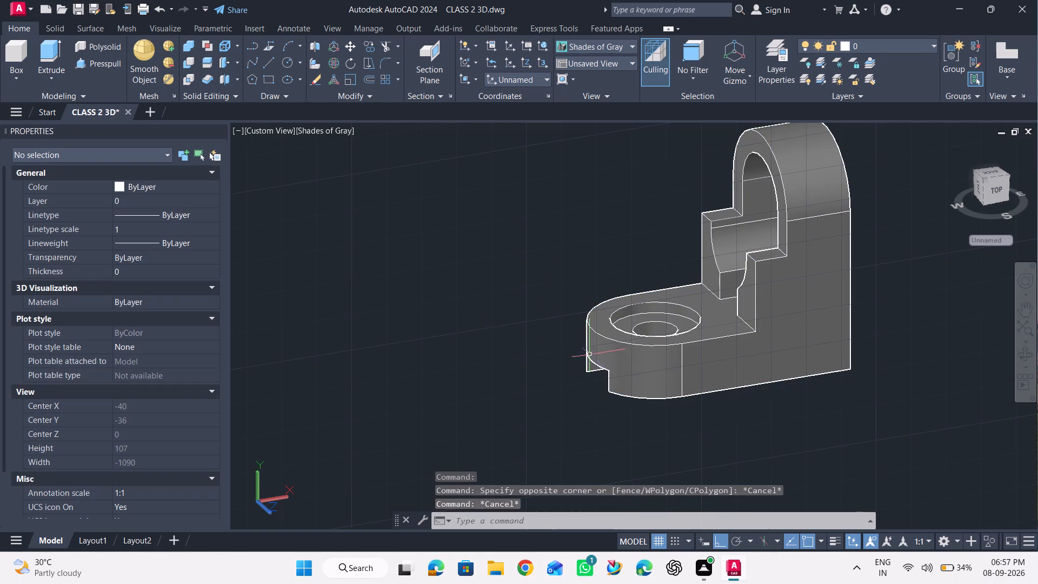
Select the bracket's rounded base end, flat side, outer arch, arch front, stepped ledge and base top faces.
left_click(634, 359, "ctrl")
left_click(709, 379, "ctrl")
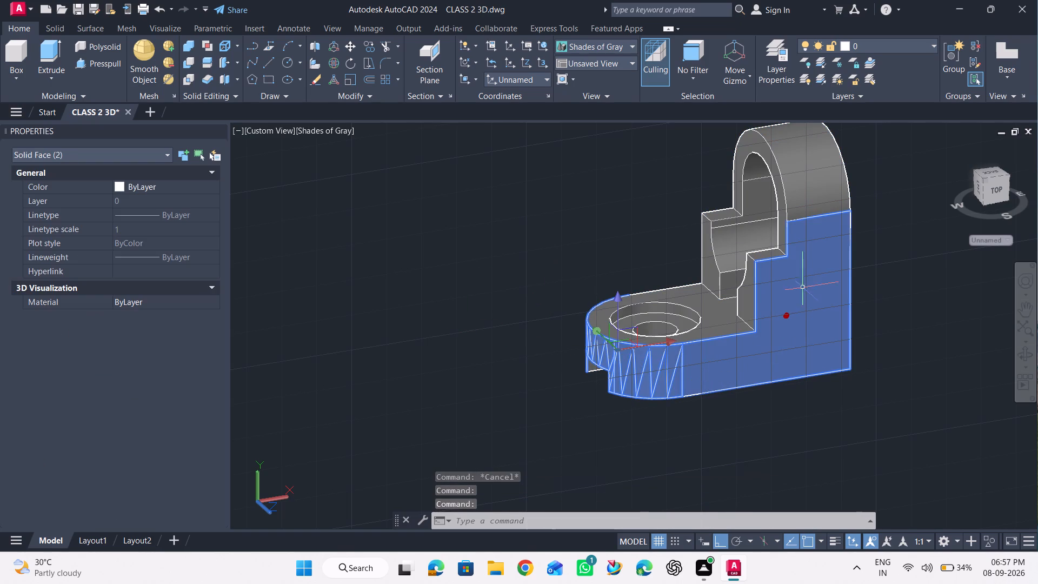
left_click(816, 201, "ctrl")
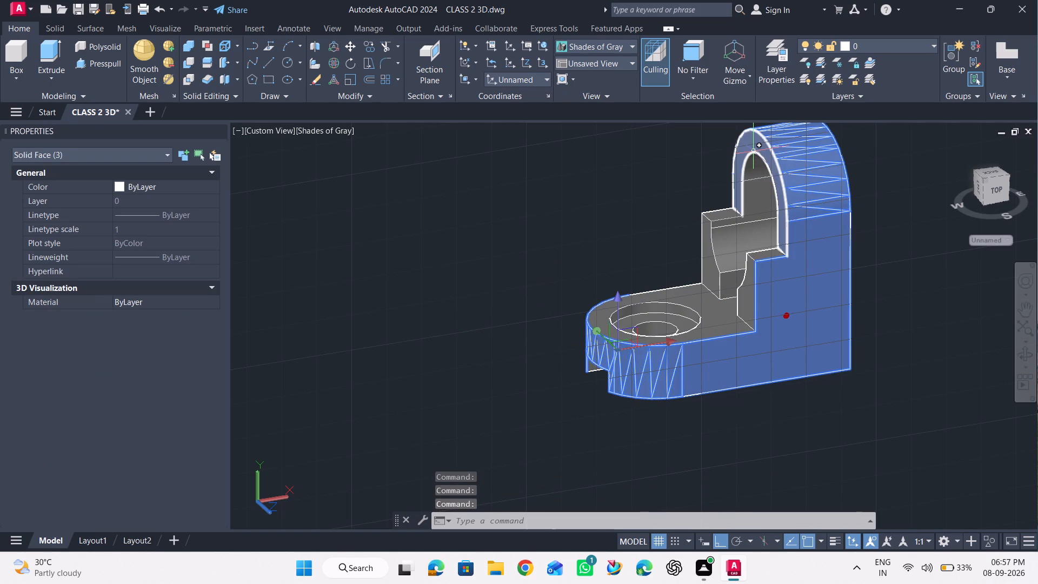
left_click(753, 149, "ctrl")
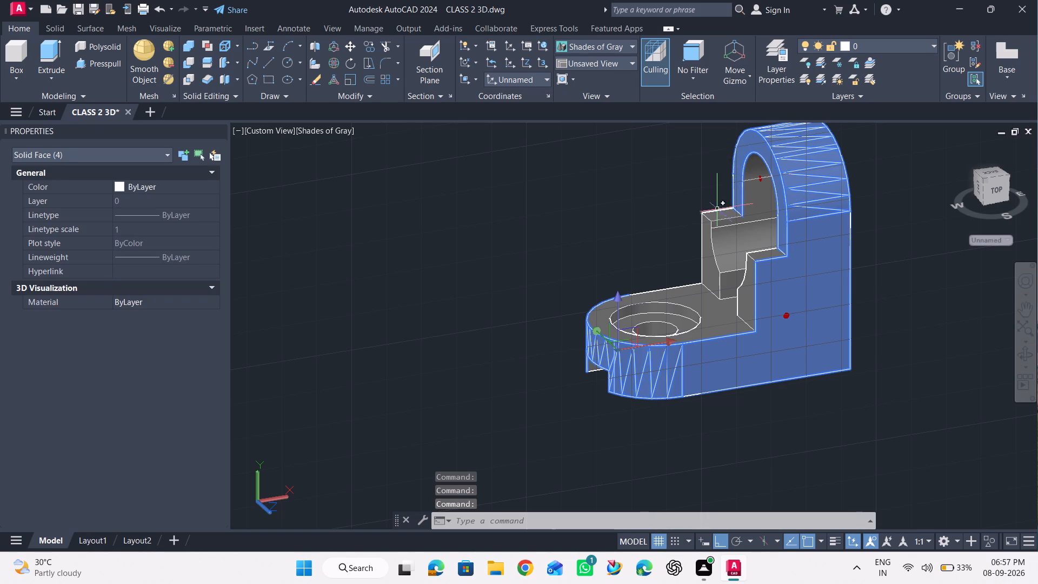
left_click(717, 212, "ctrl")
left_click(708, 238, "ctrl")
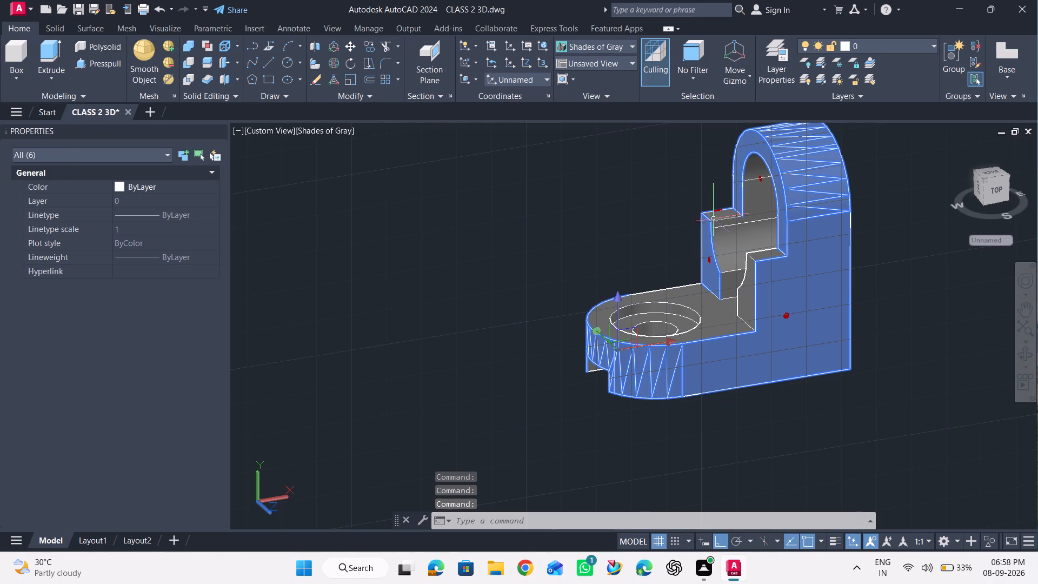
left_click(715, 216, "ctrl")
left_click(723, 282, "ctrl")
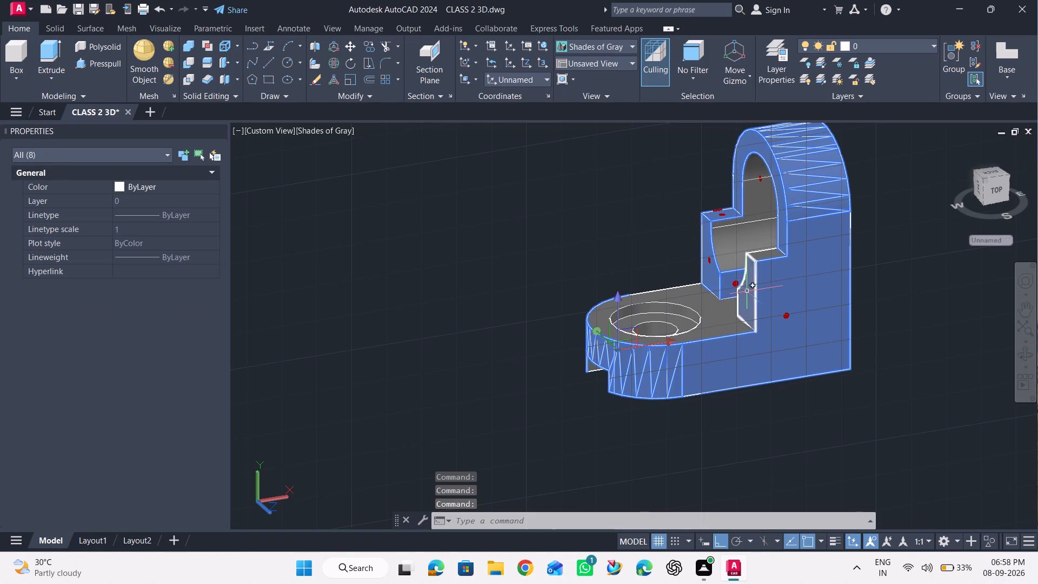
left_click(747, 291, "ctrl")
left_click(760, 257, "ctrl")
left_click(726, 313, "ctrl")
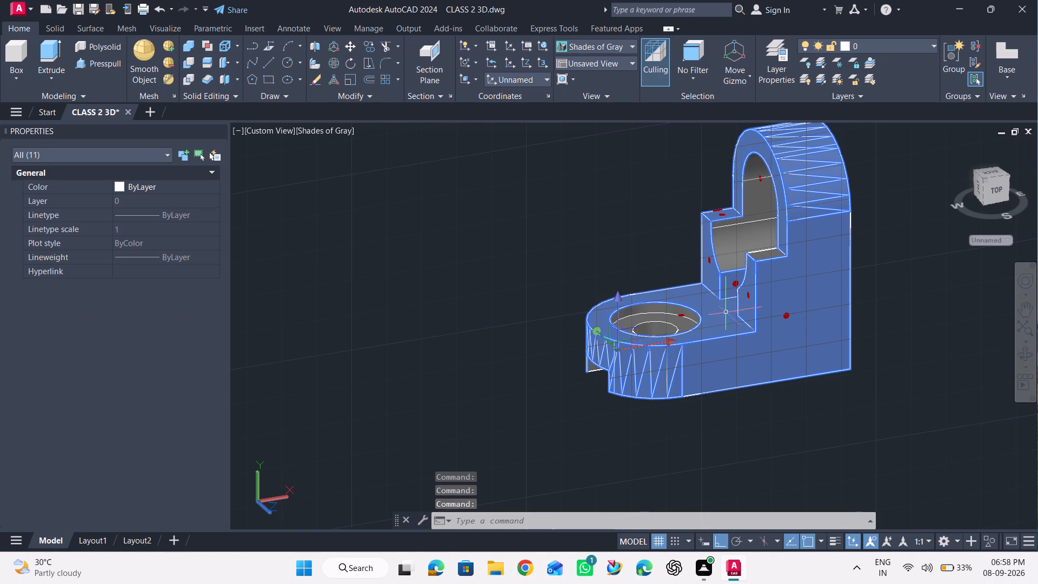
left_click(592, 367, "ctrl")
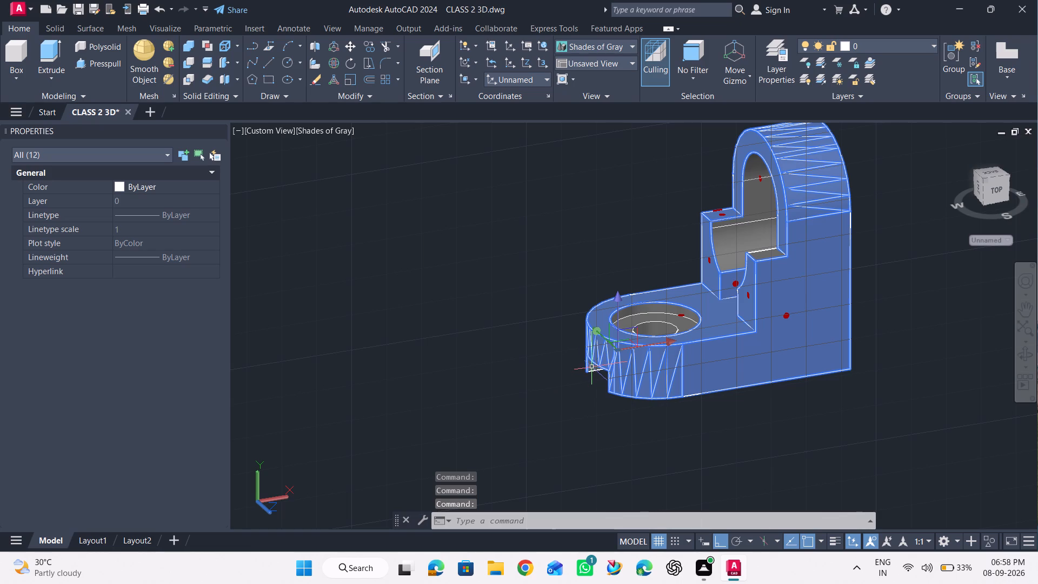
left_click(596, 369, "ctrl")
Add the upright's back face around the slotted opening and the adjoining bottom groove face to the selection.
left_click(1030, 358)
left_click_drag(927, 334, 754, 327)
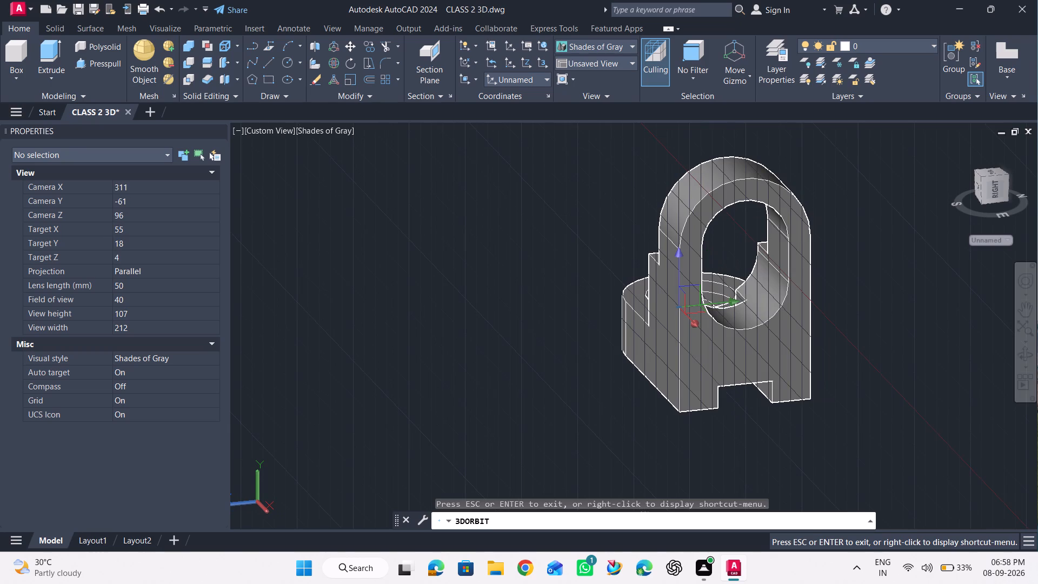
key("Escape")
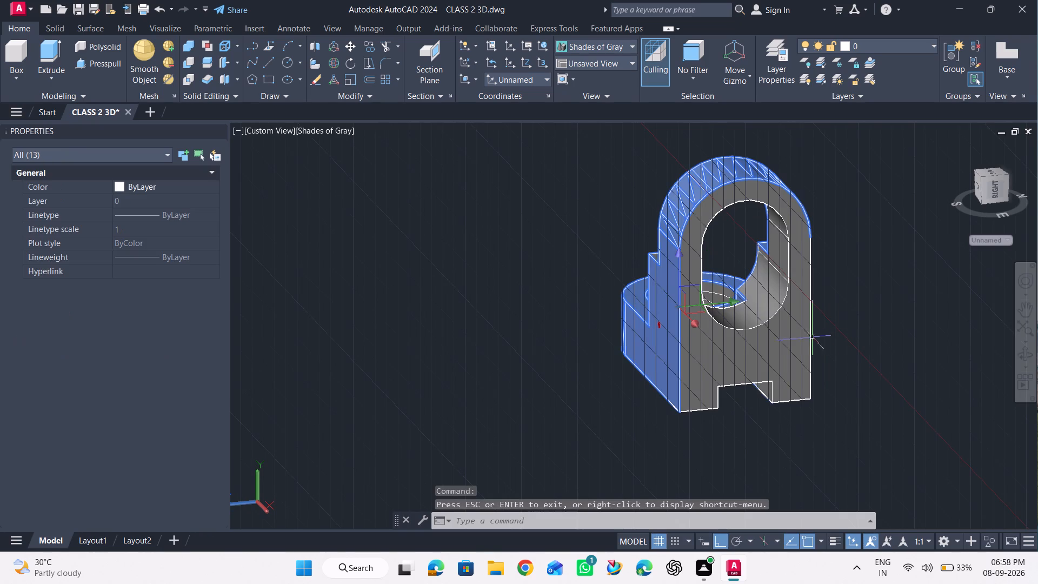
left_click(807, 339, "ctrl")
left_click(768, 394, "ctrl")
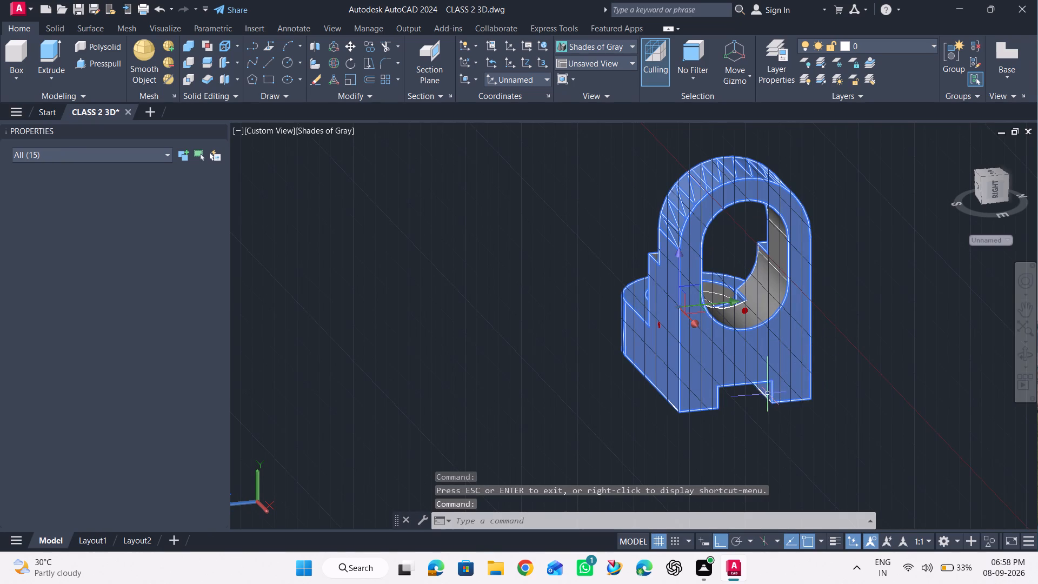
Add the stepped flat face on the bracket's opposite side to the face selection.
left_click(1019, 355, "ctrl")
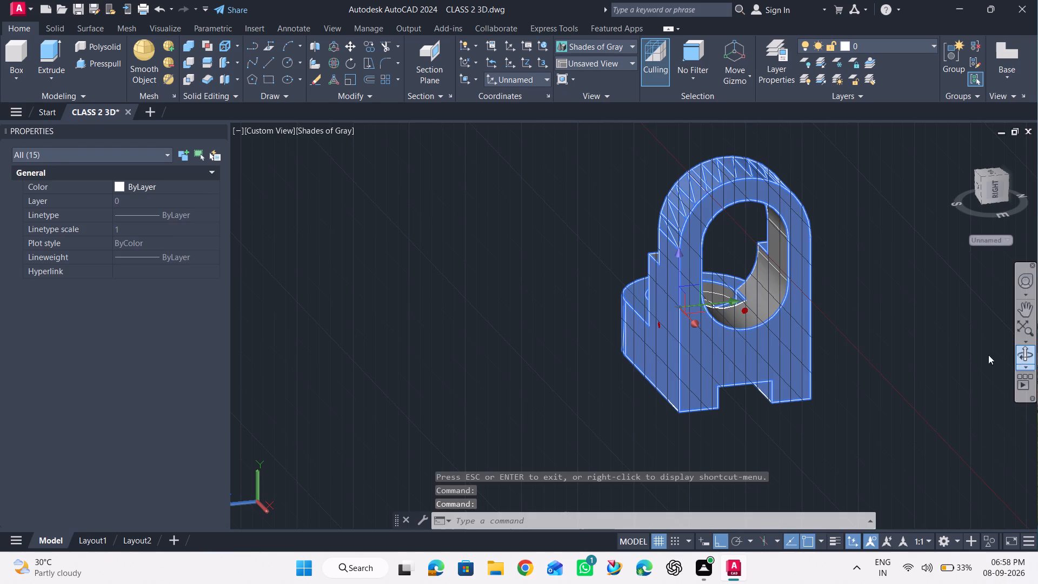
left_click_drag(934, 355, 824, 348, "ctrl")
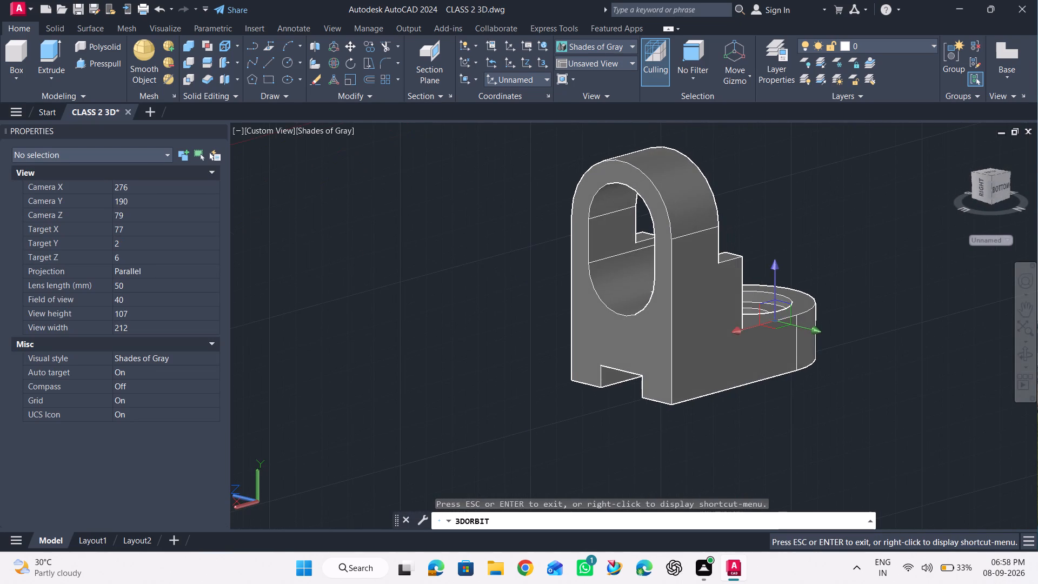
key("Escape")
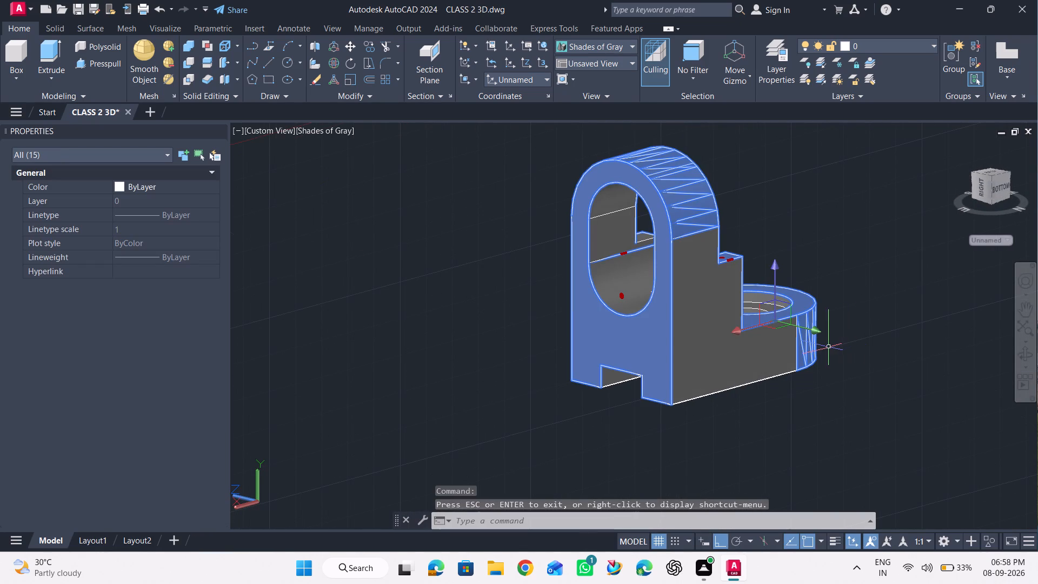
left_click(732, 341, "ctrl")
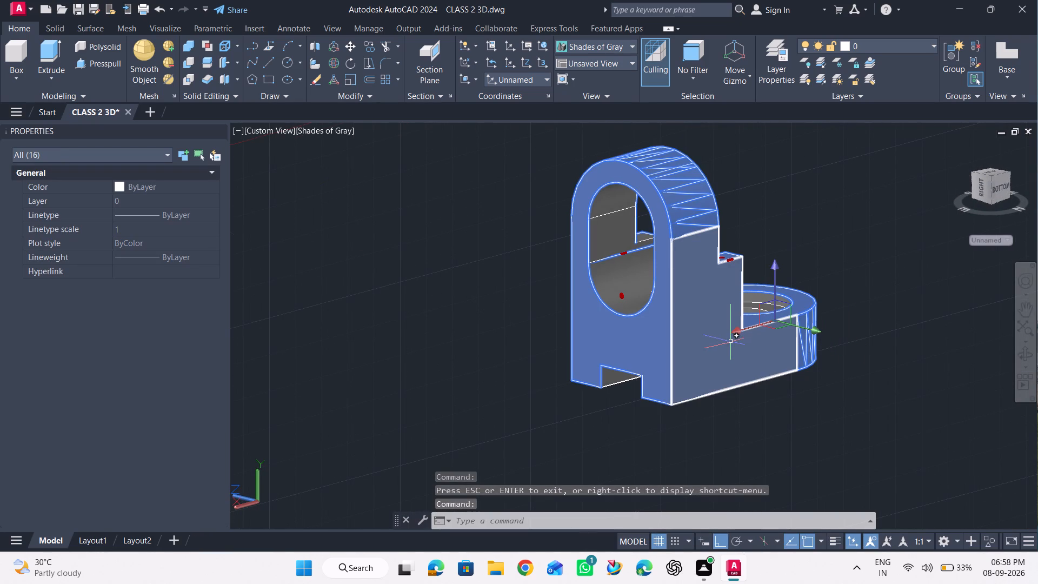
left_click(703, 347, "ctrl")
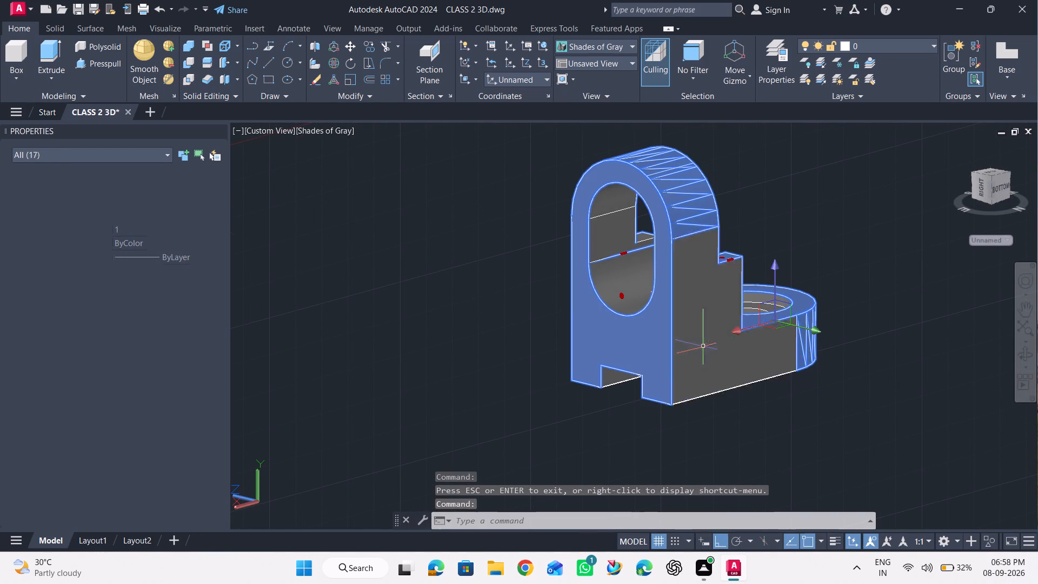
left_click(732, 314, "ctrl")
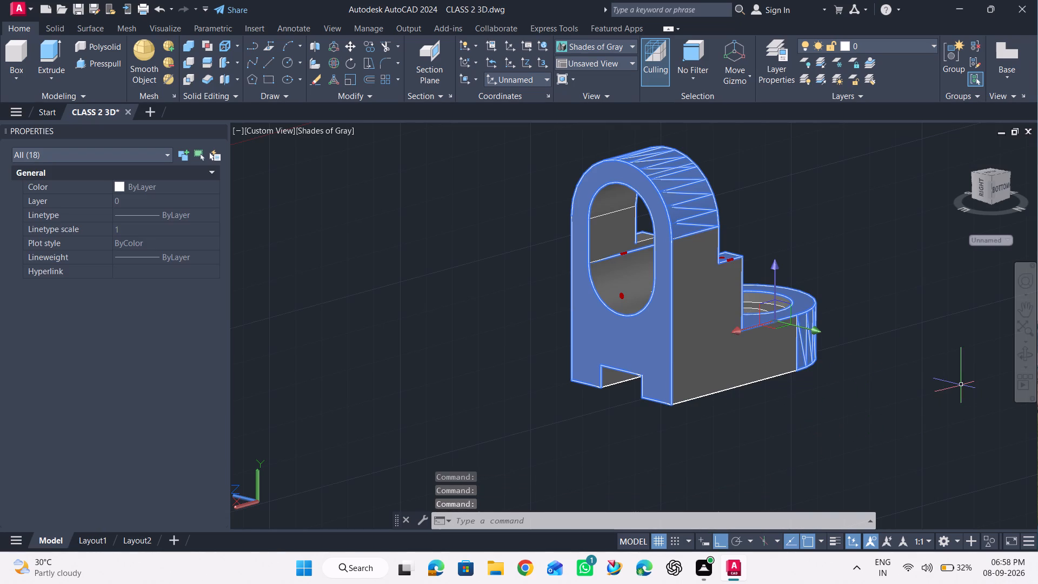
left_click(717, 343, "ctrl")
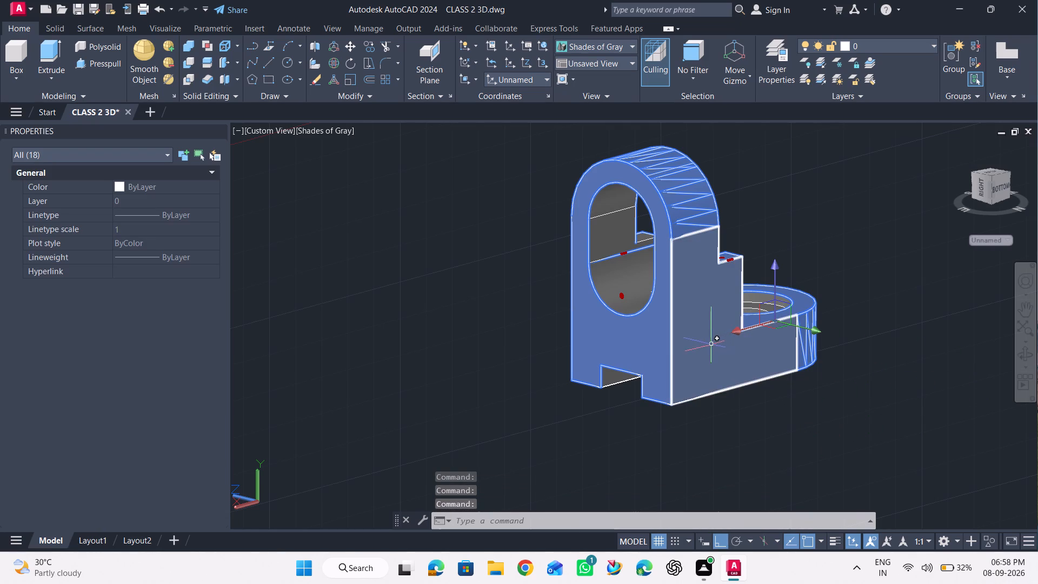
left_click(699, 360, "ctrl")
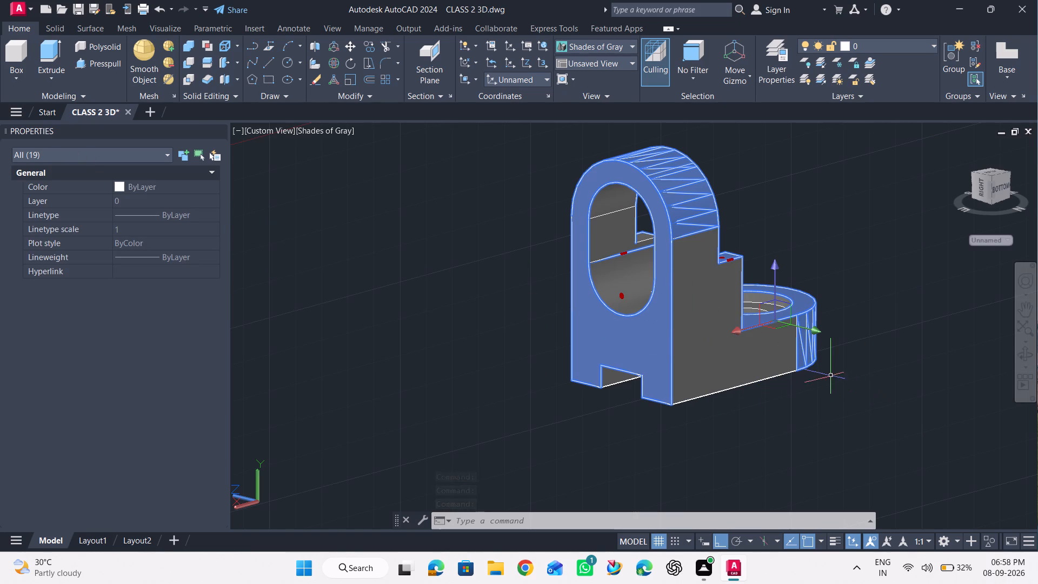
left_click(711, 341, "ctrl")
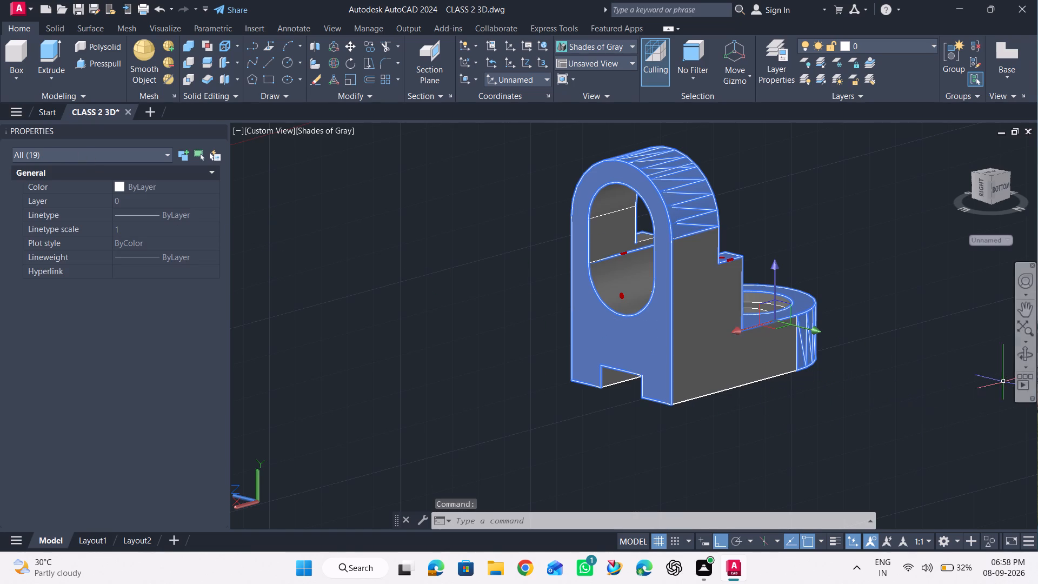
left_click(1027, 358)
left_click_drag(919, 363, 834, 364)
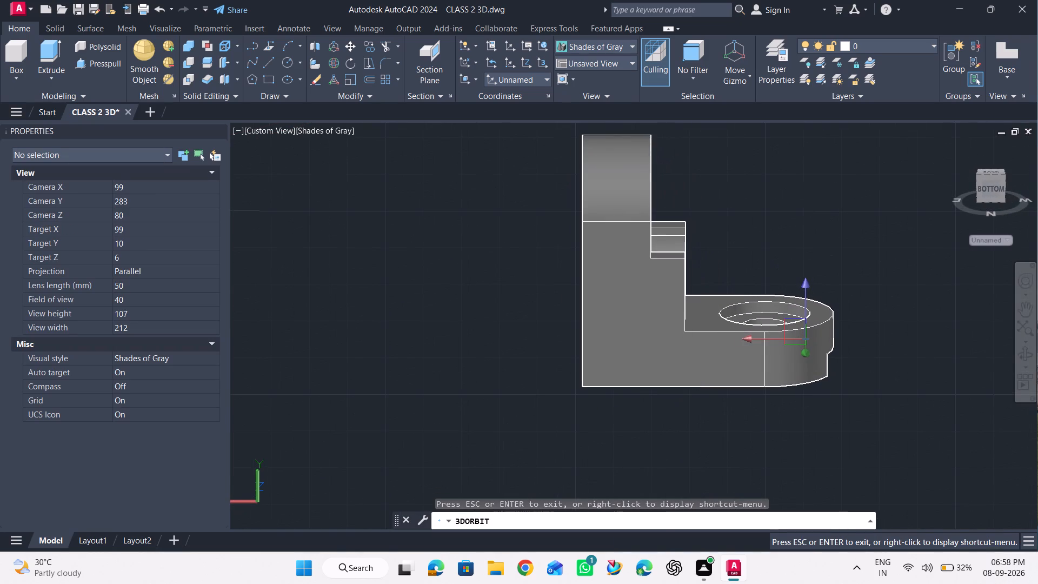
key("Escape")
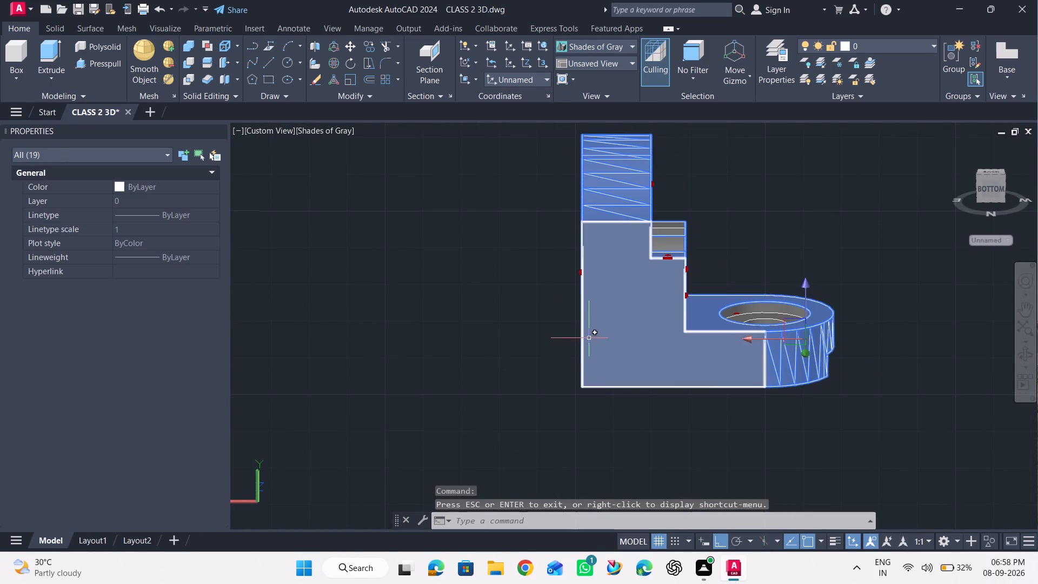
left_click(610, 336, "ctrl")
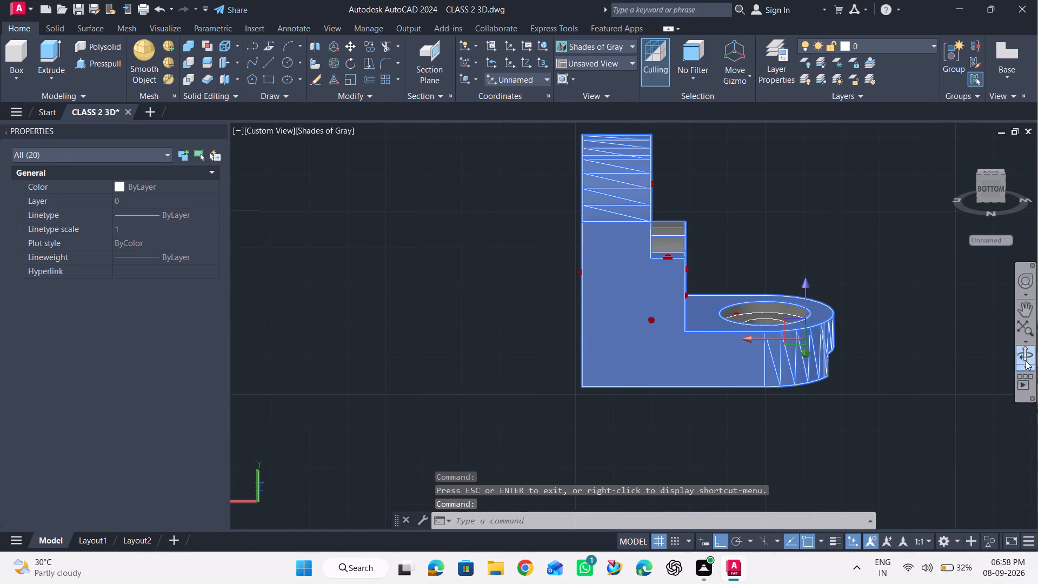
Add the underside faces of the base, including both outer strips and the groove faces, to the selection.
left_click(1026, 358)
left_click_drag(879, 385, 875, 221)
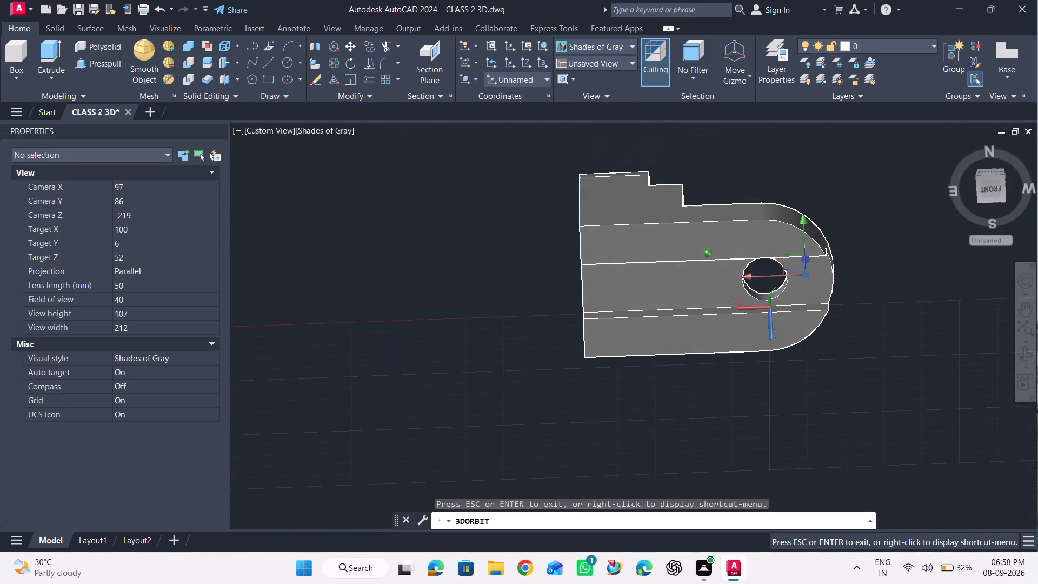
key("Escape")
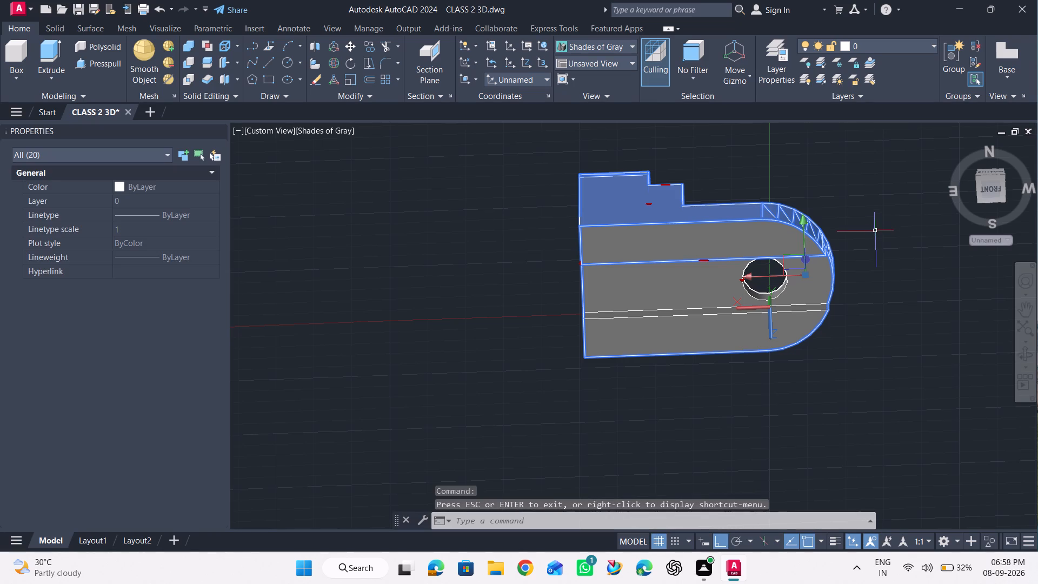
left_click(751, 248, "ctrl")
left_click(683, 326, "ctrl")
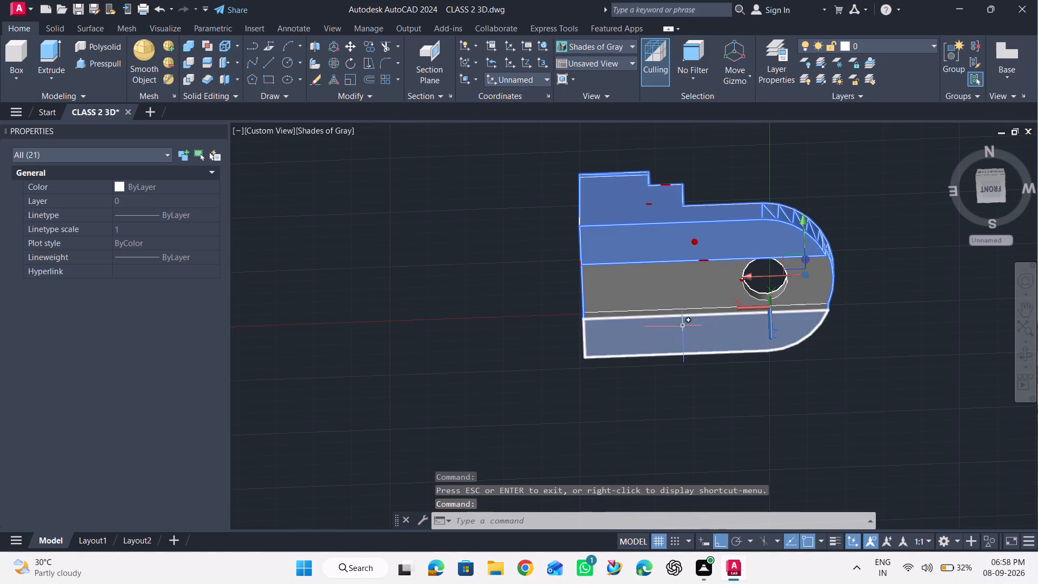
left_click(675, 311, "ctrl")
left_click(670, 294, "ctrl")
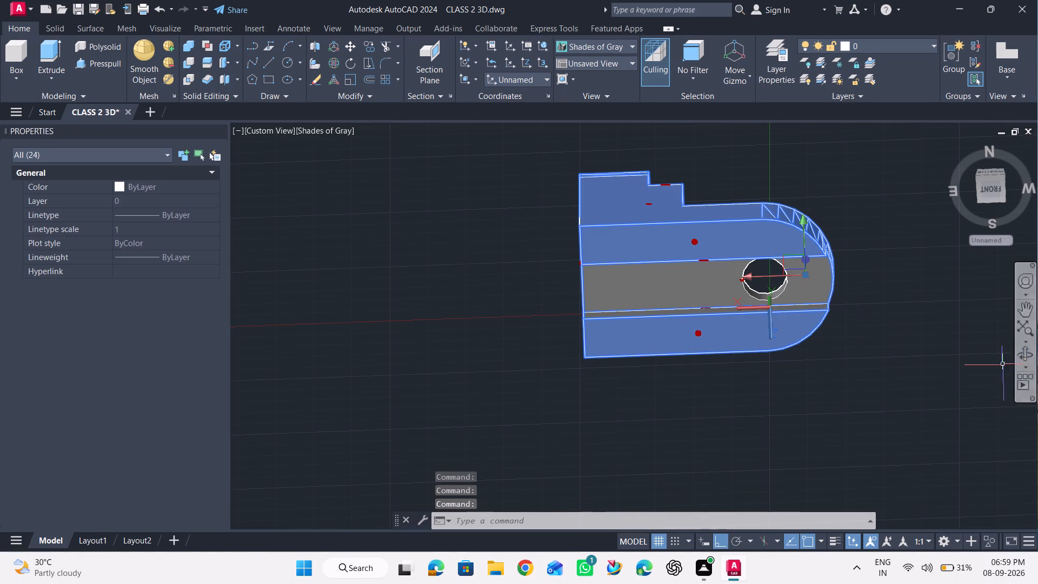
Add the flat inner face of the base's underside groove and its remaining side wall to the selection.
left_click(1034, 358)
left_click_drag(977, 324, 837, 202)
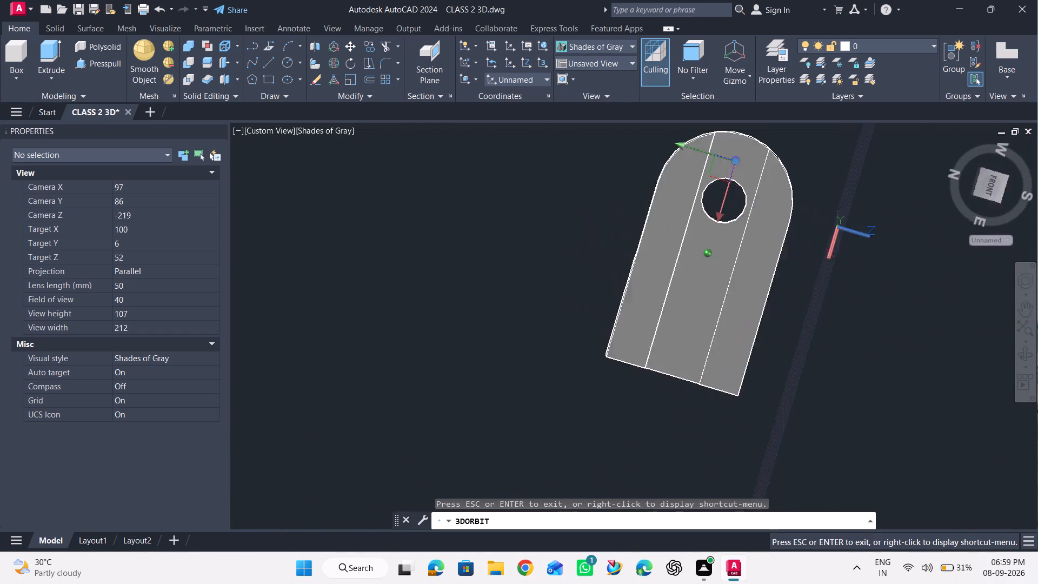
left_click_drag(837, 202, 744, 286)
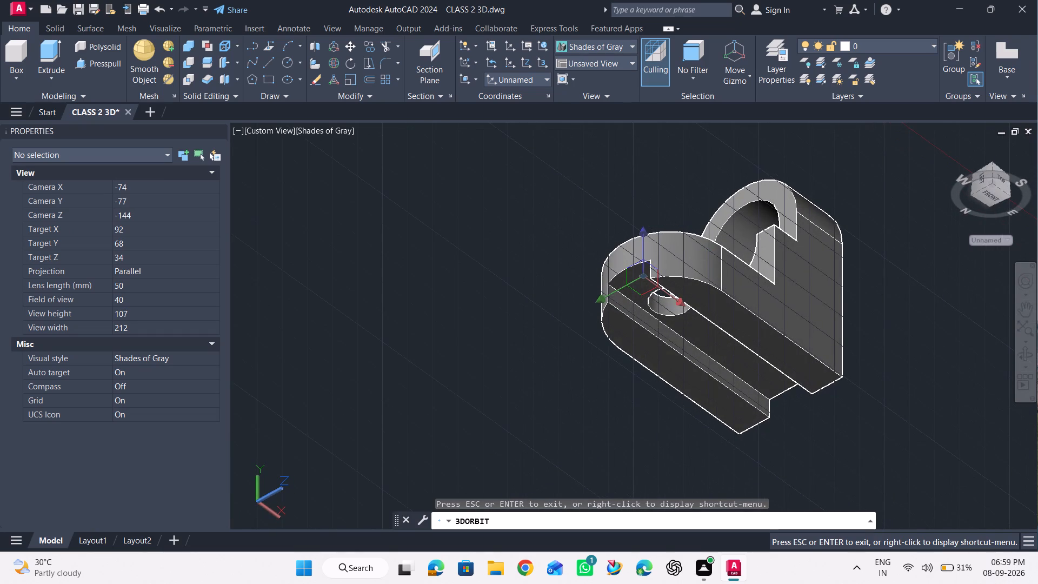
key("Escape")
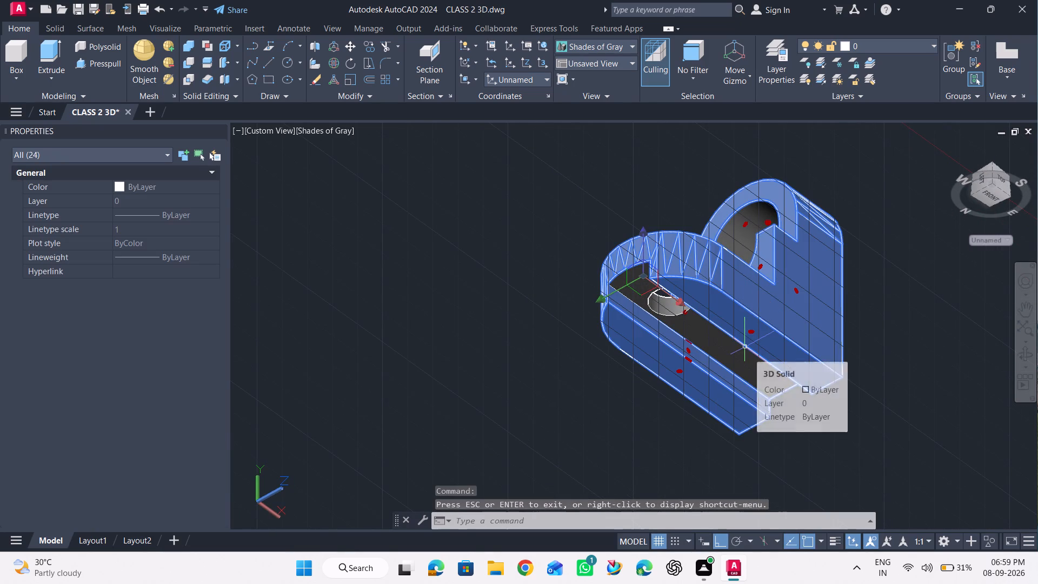
left_click(735, 352, "ctrl")
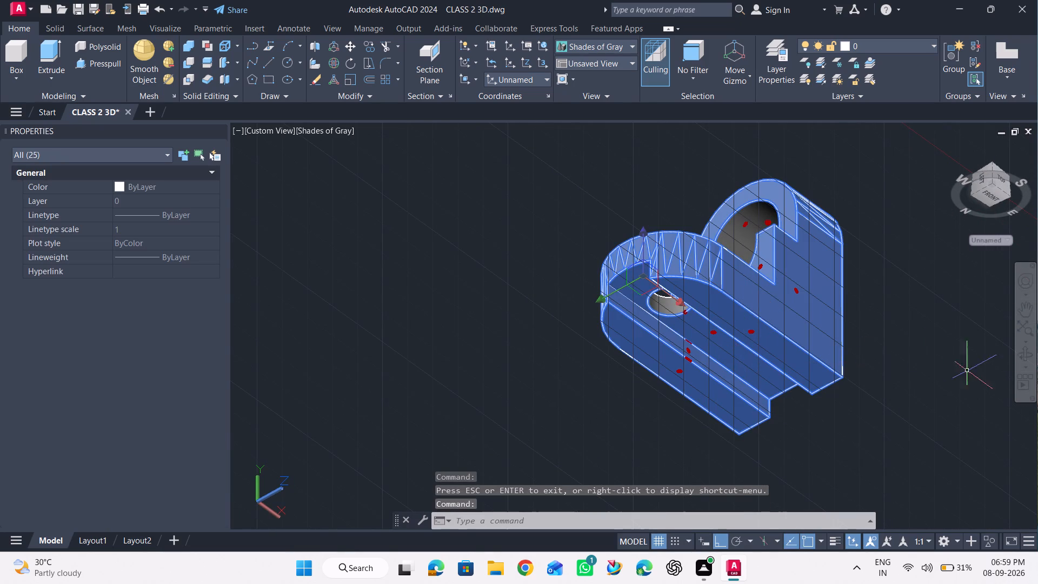
left_click(1023, 356)
left_click_drag(869, 348, 937, 276)
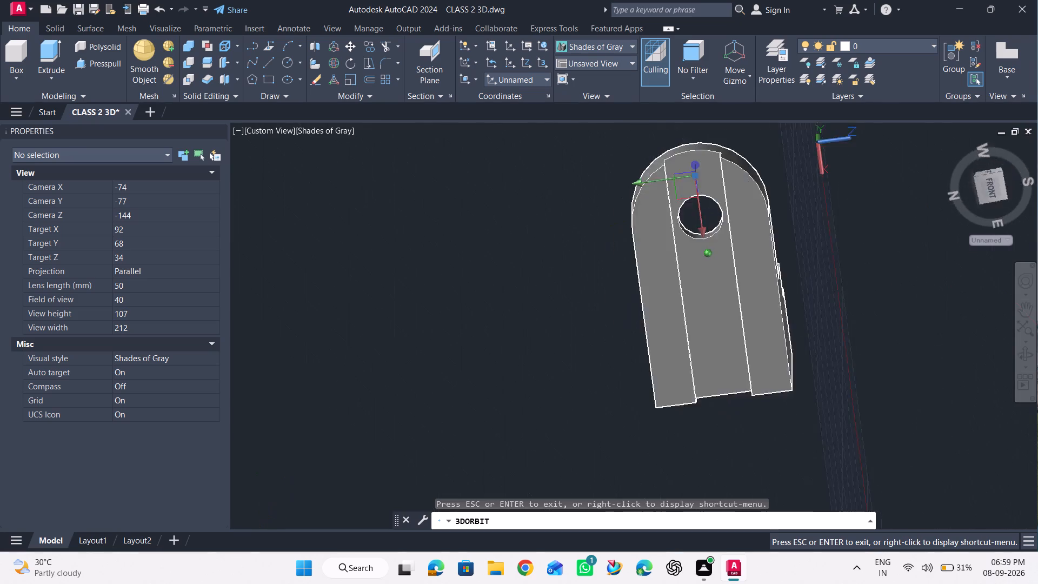
left_click_drag(937, 276, 1019, 346)
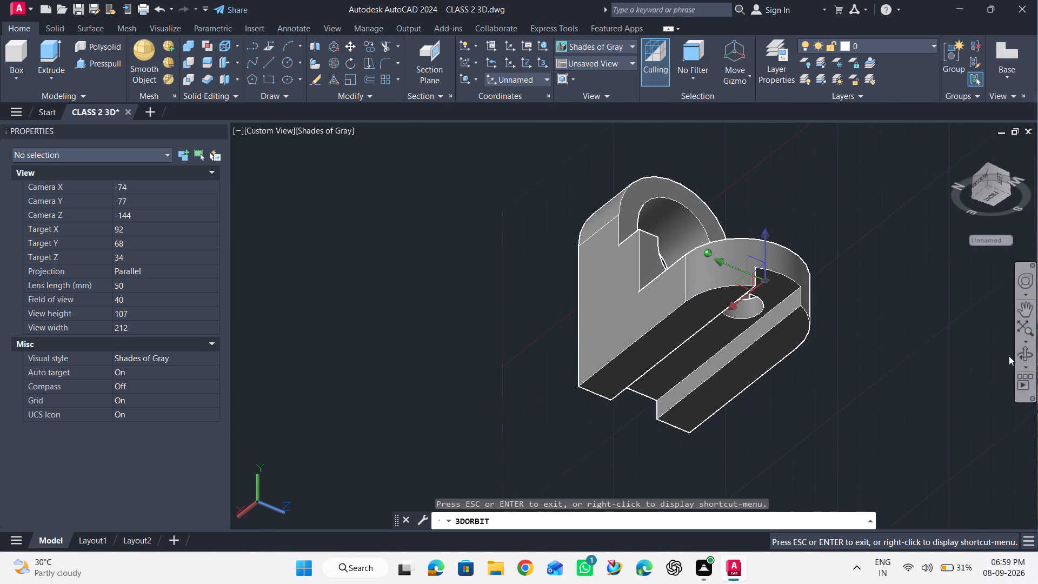
left_click(1009, 356)
key("Escape")
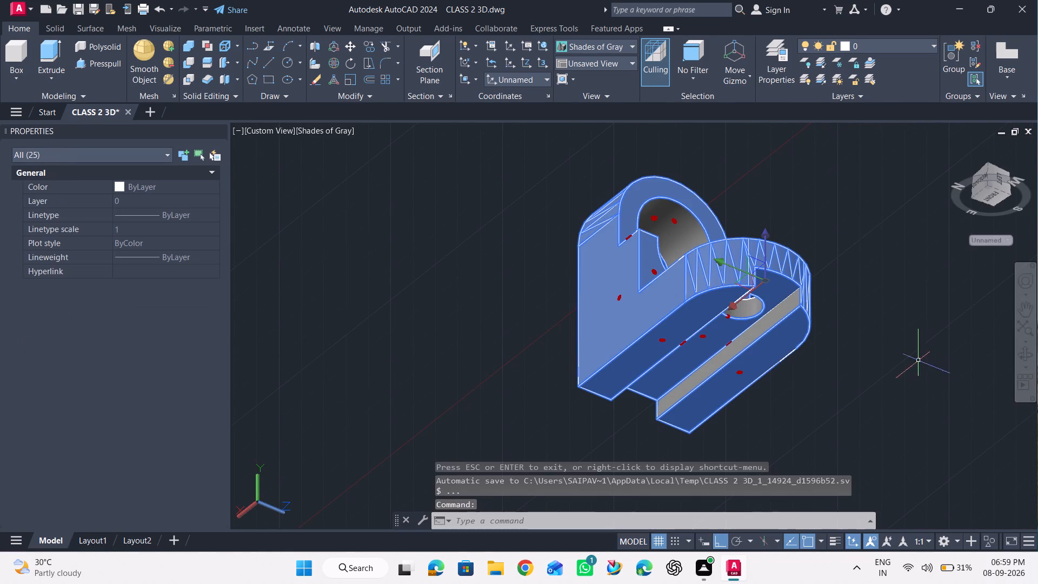
left_click(787, 303, "ctrl")
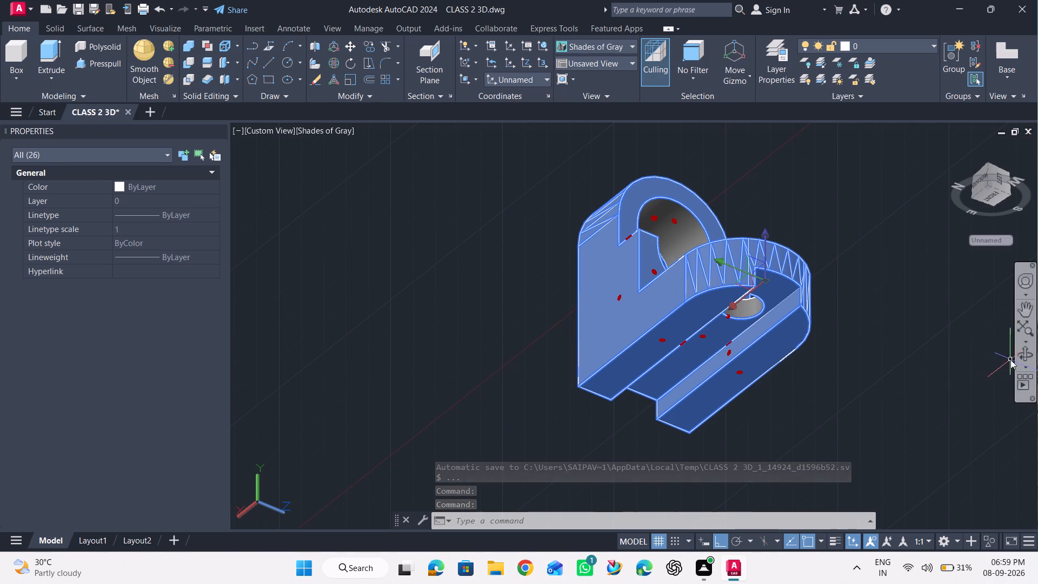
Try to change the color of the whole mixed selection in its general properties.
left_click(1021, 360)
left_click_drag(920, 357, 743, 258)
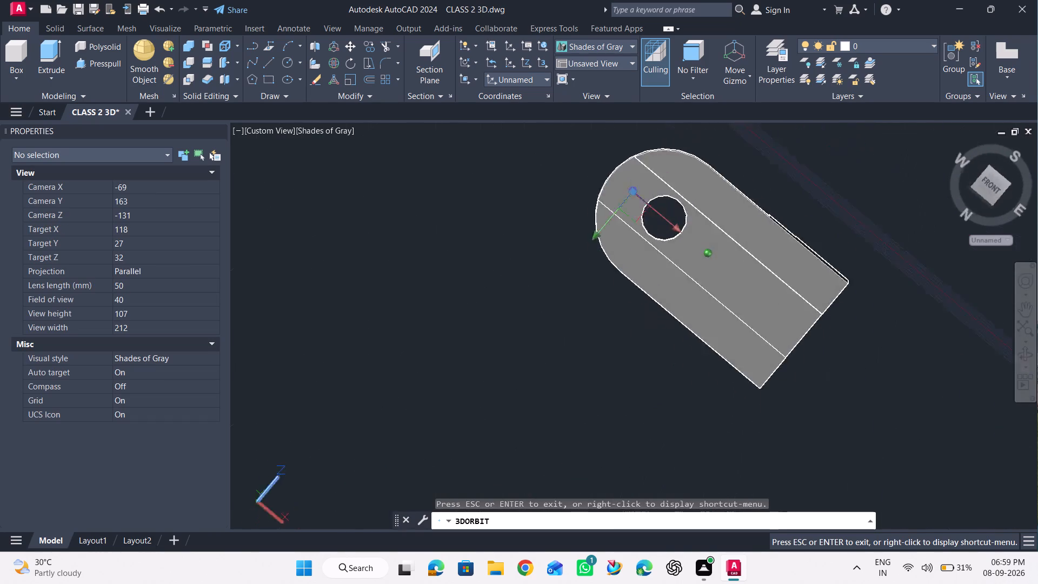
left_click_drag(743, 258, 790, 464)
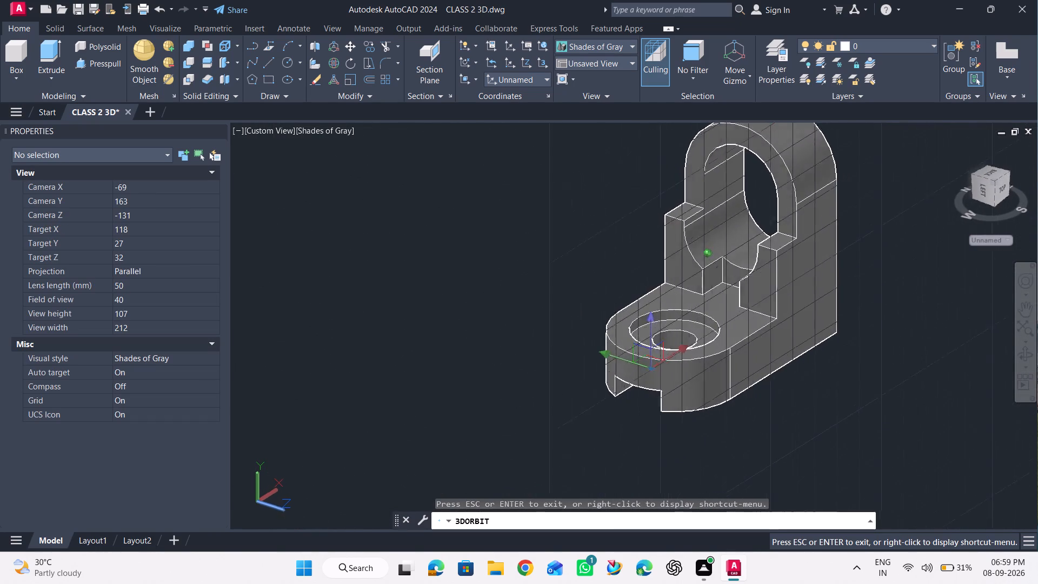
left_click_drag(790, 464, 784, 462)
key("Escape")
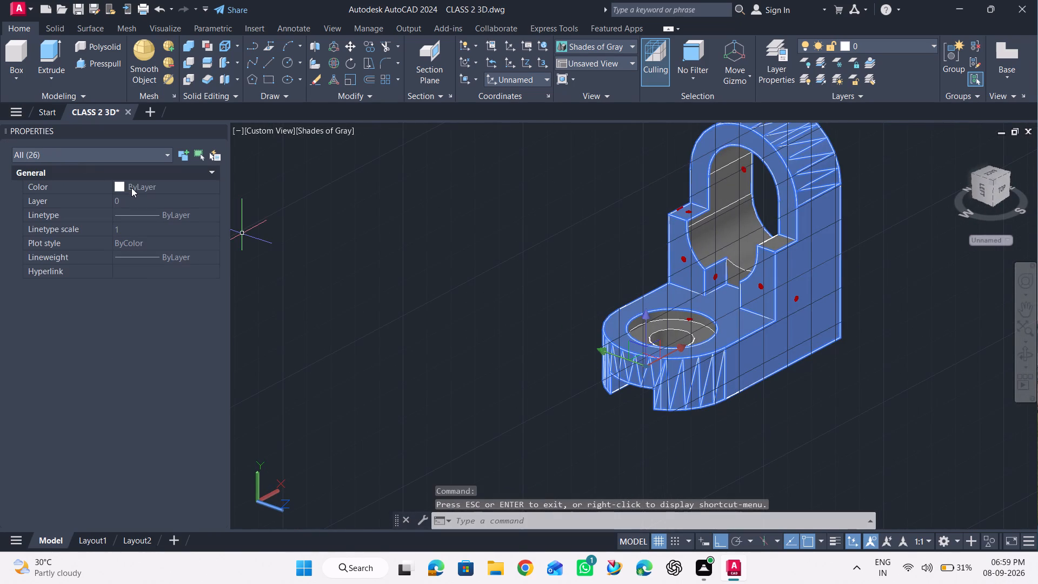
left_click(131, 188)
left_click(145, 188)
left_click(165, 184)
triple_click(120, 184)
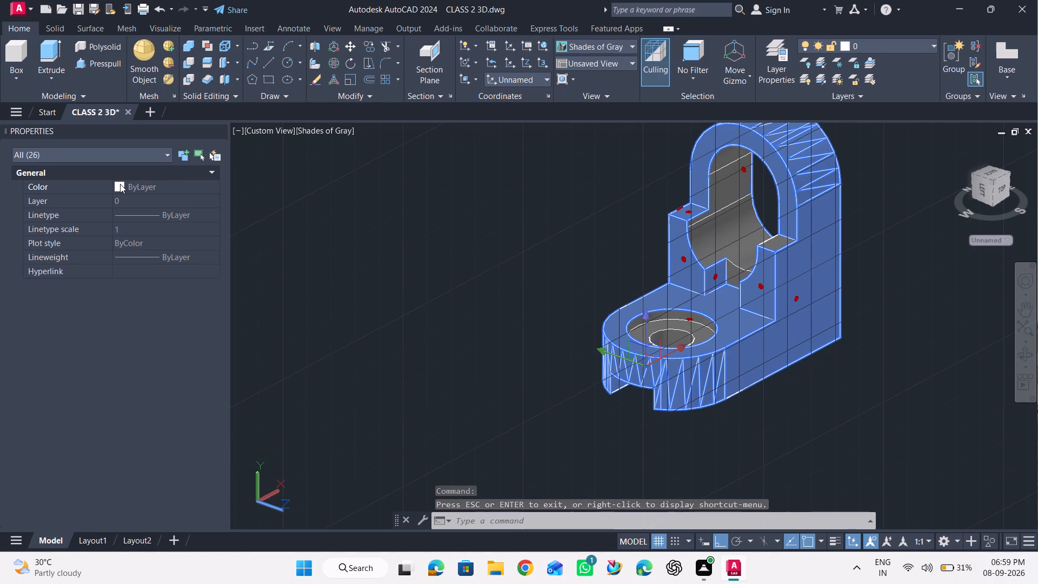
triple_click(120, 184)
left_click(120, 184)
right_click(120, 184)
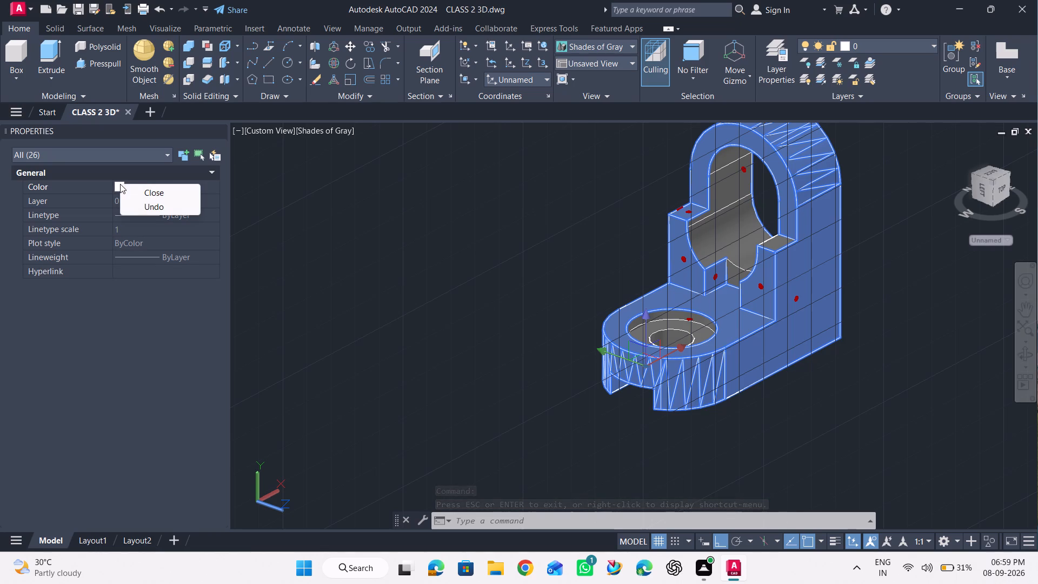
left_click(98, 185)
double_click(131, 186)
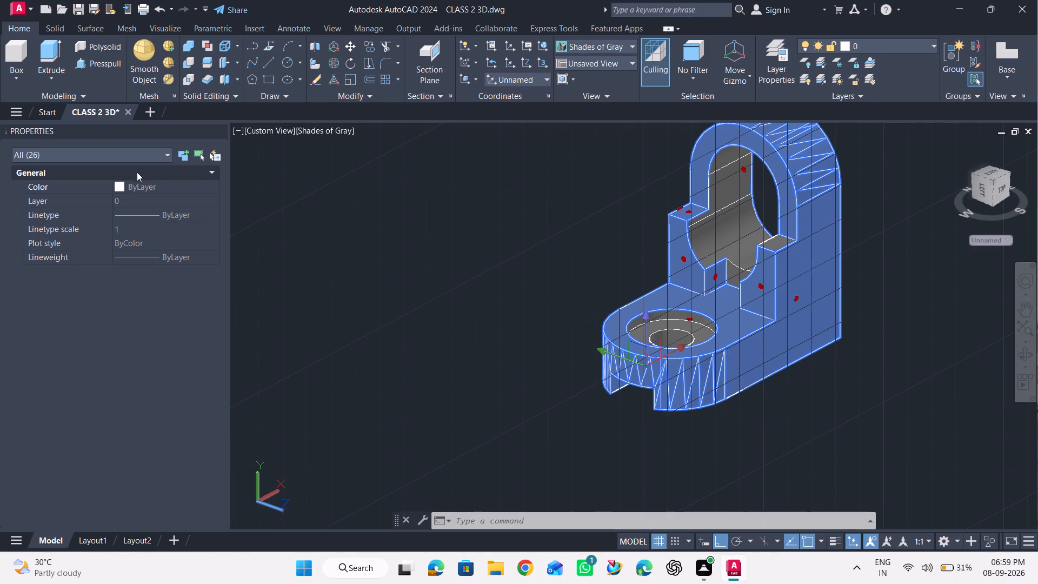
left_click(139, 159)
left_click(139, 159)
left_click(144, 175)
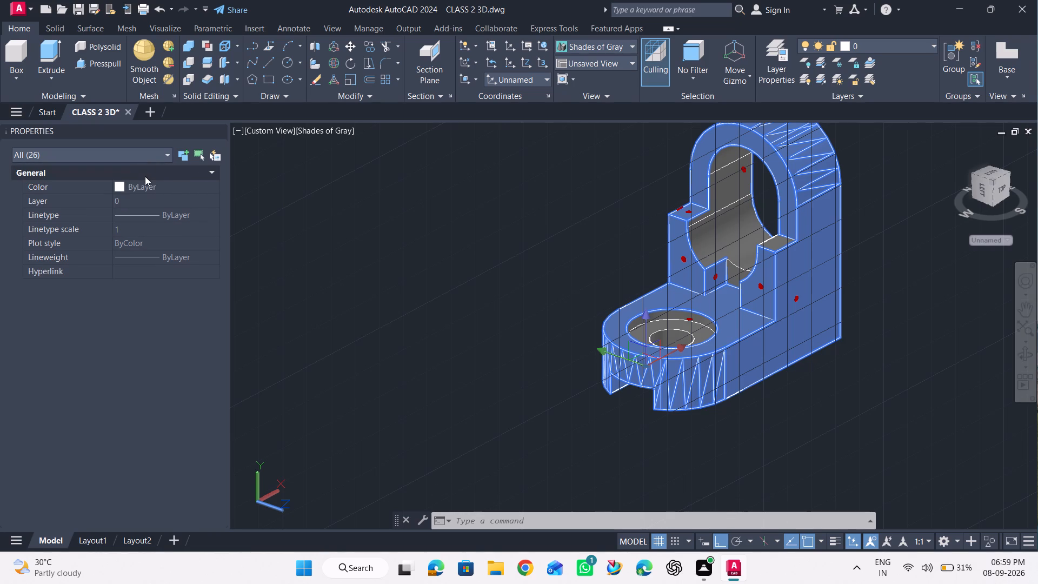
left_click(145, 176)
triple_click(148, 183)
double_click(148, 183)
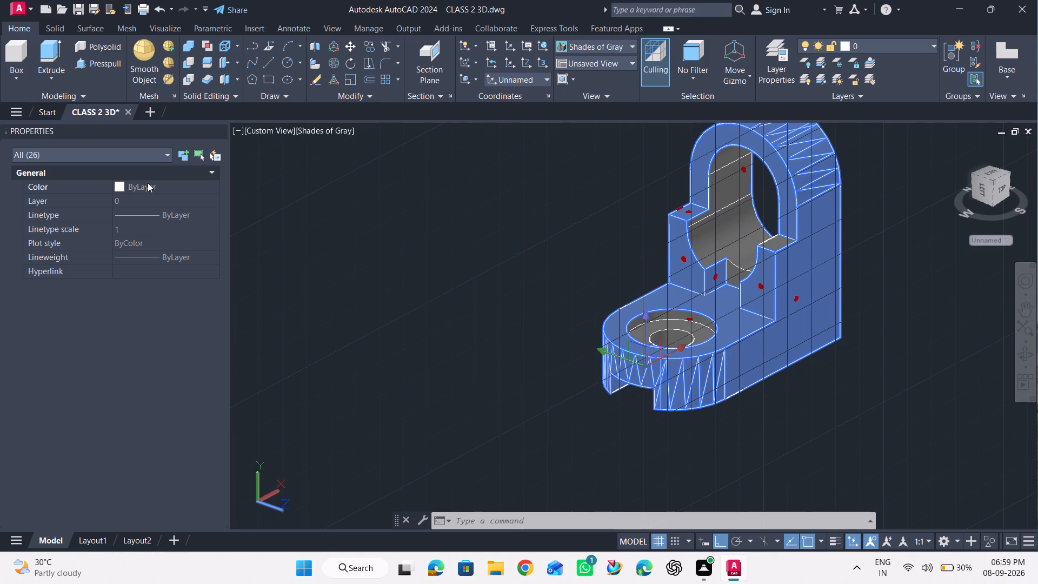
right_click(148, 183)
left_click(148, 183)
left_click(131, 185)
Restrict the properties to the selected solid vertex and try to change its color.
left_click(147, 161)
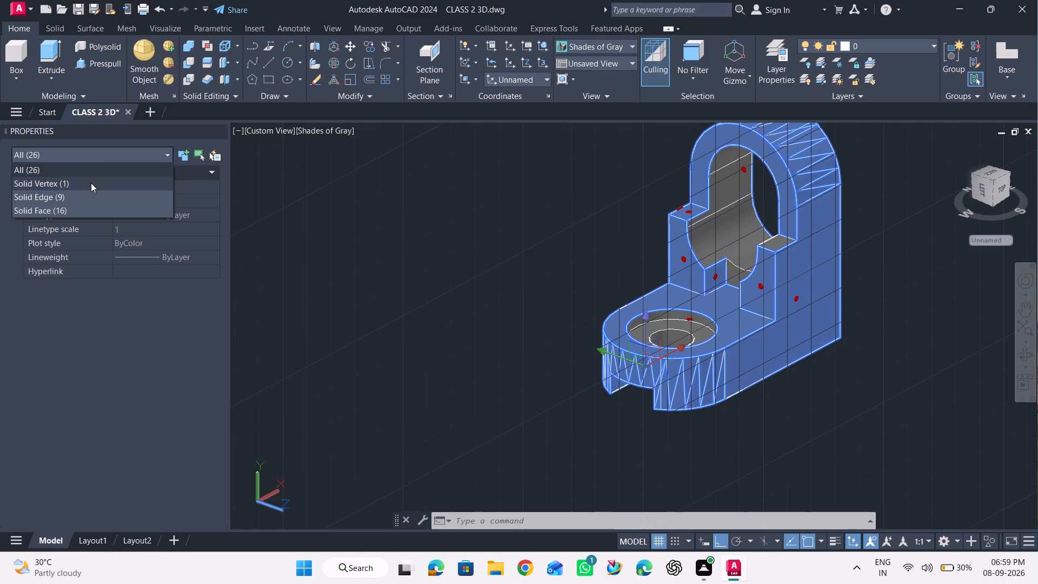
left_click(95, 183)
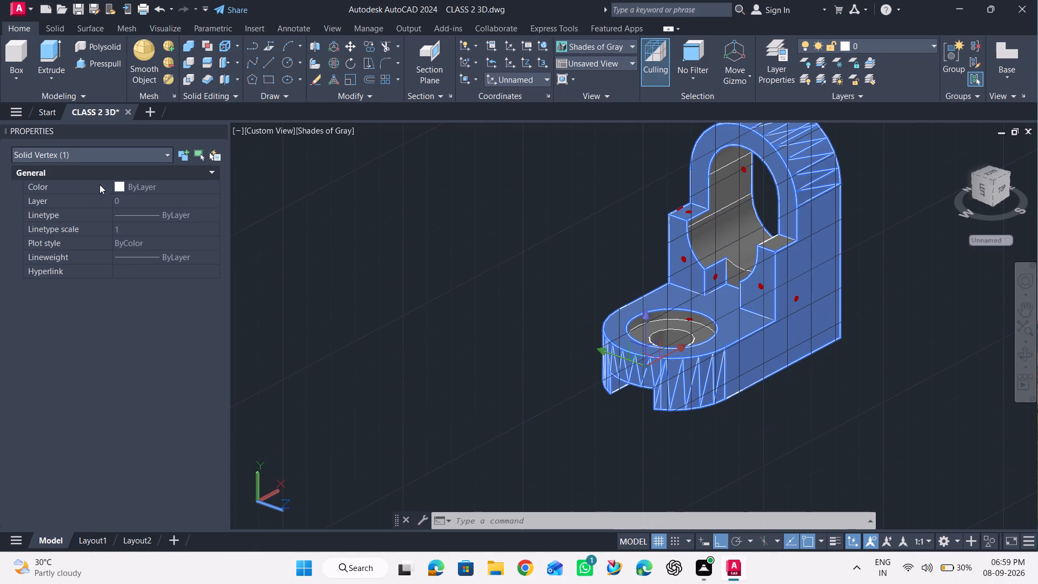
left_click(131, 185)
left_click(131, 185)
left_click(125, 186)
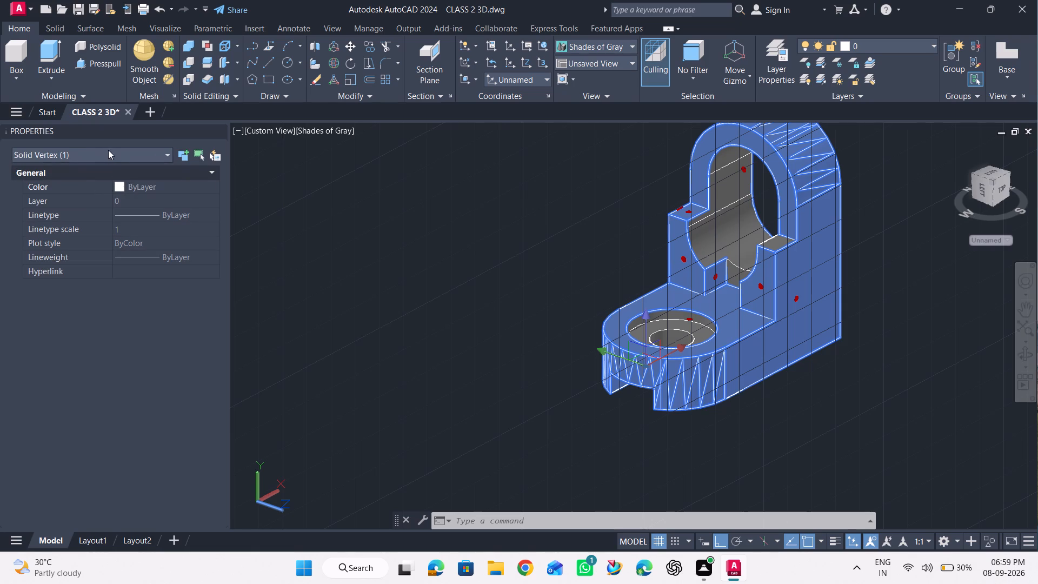
Restrict the properties to the selected solid edges.
left_click(108, 150)
left_click(88, 198)
triple_click(123, 182)
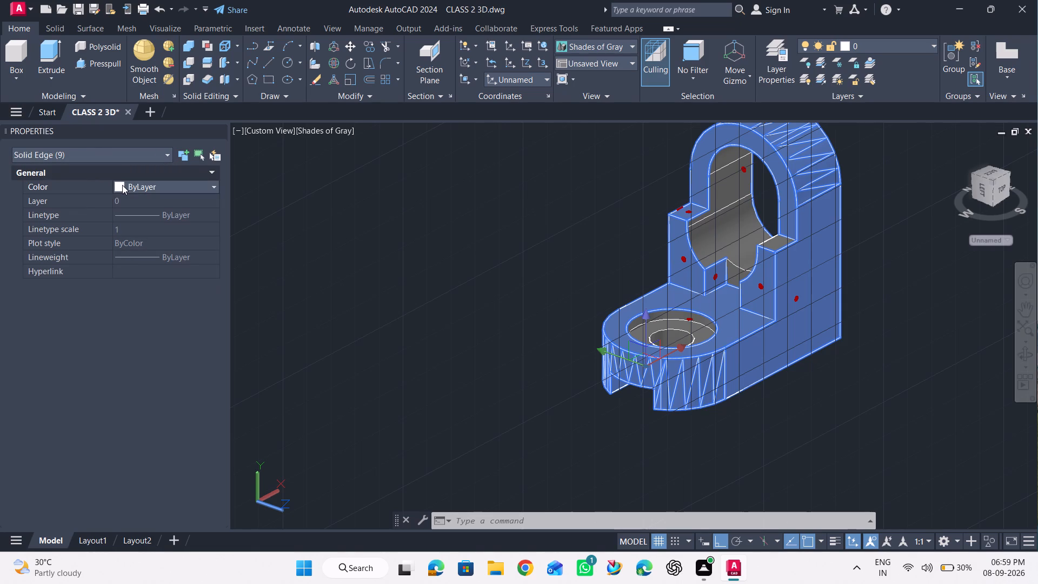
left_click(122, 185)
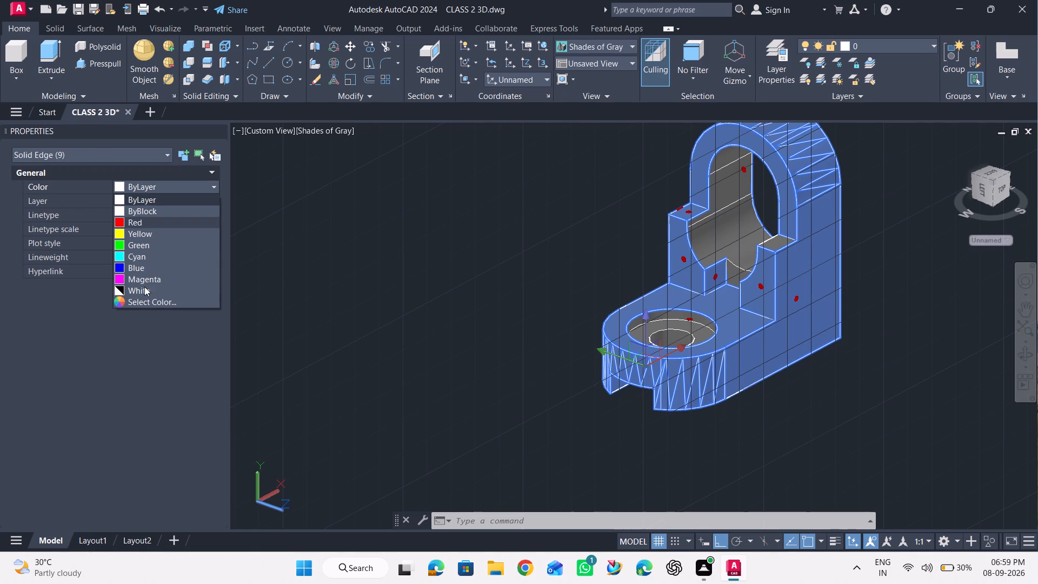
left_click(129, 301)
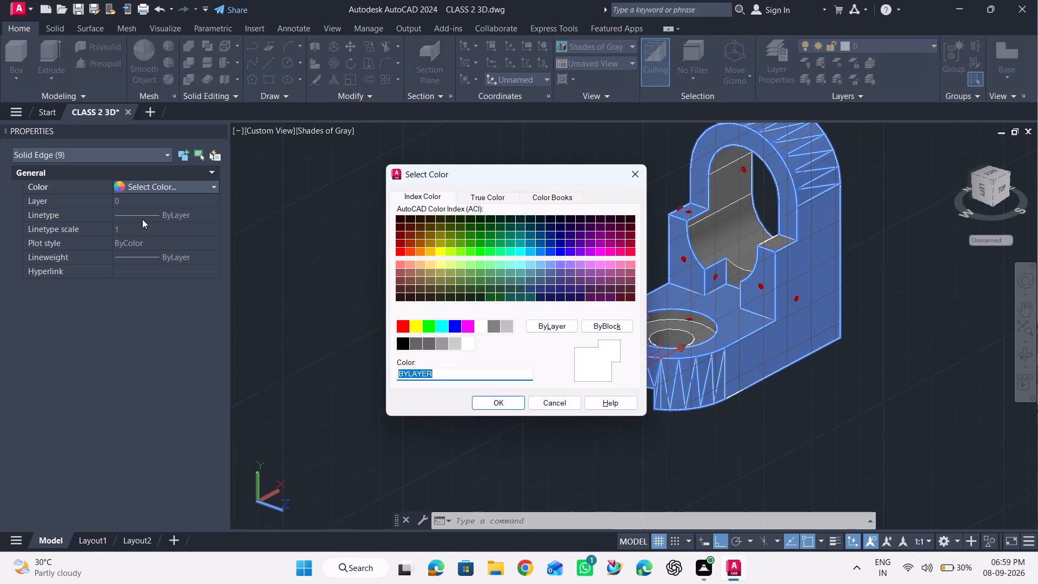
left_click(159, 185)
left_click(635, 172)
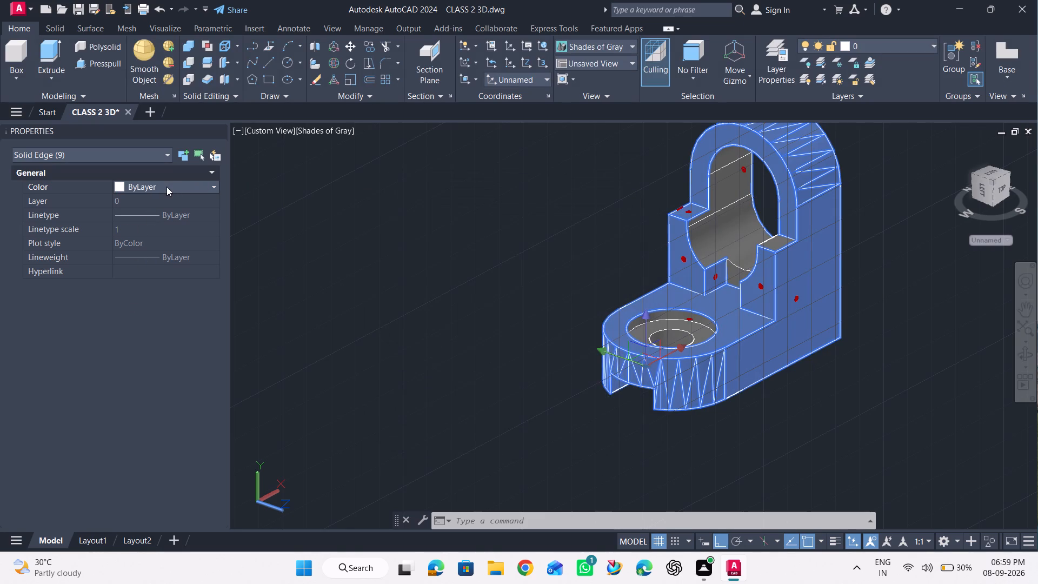
Set the color of the selected solid edges to White.
left_click(167, 187)
left_click(131, 286)
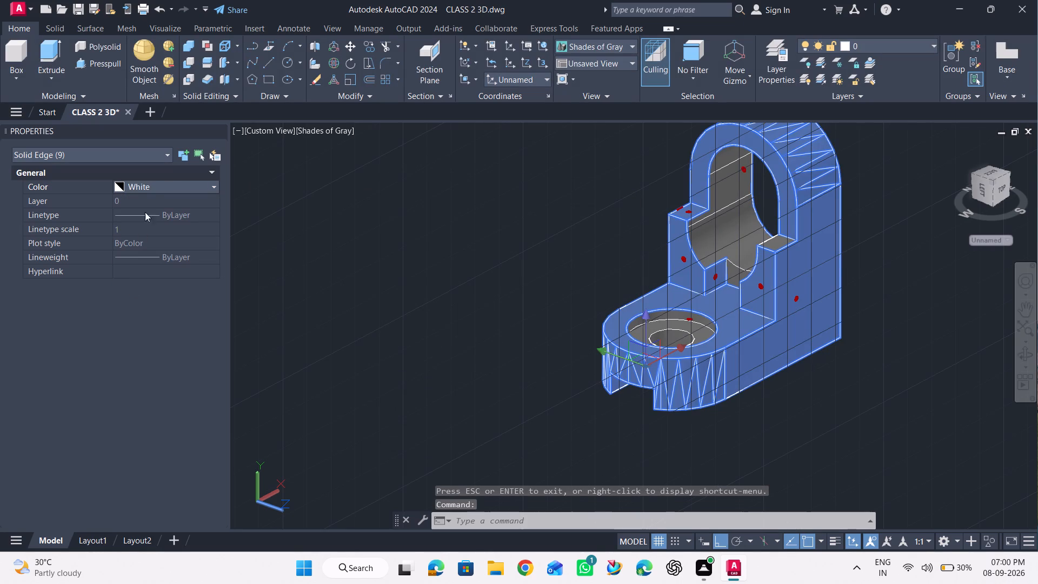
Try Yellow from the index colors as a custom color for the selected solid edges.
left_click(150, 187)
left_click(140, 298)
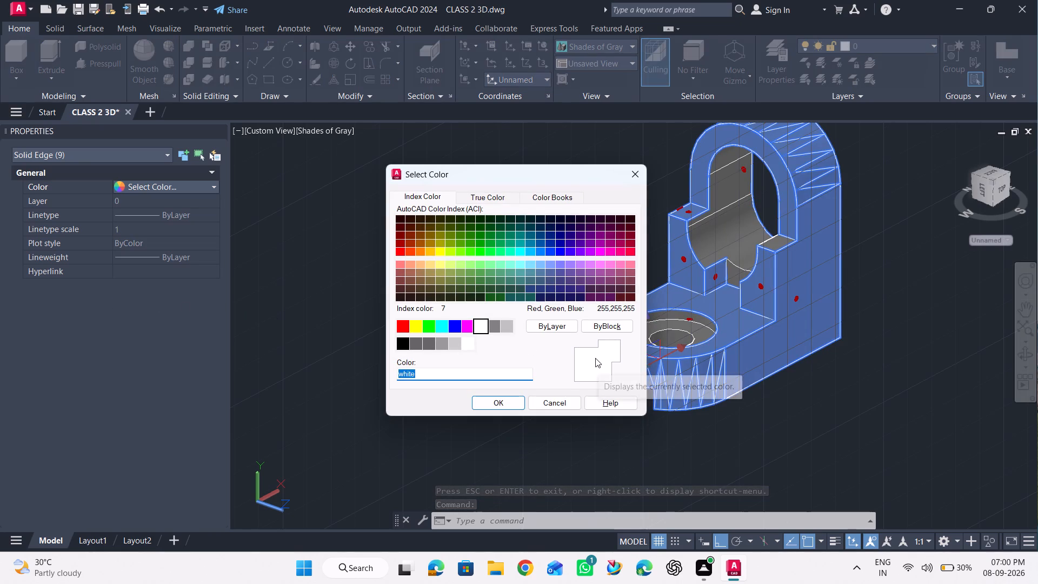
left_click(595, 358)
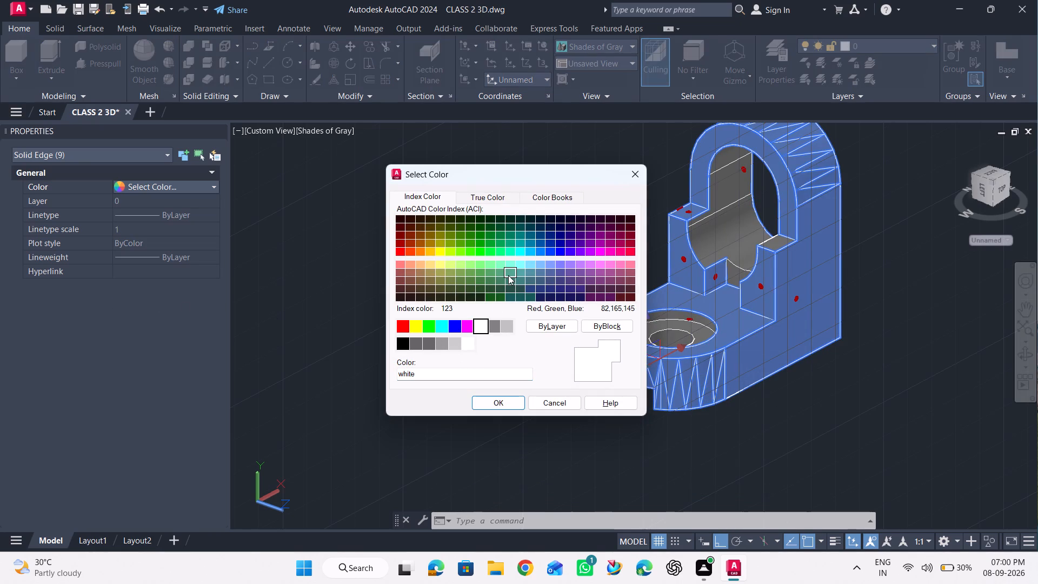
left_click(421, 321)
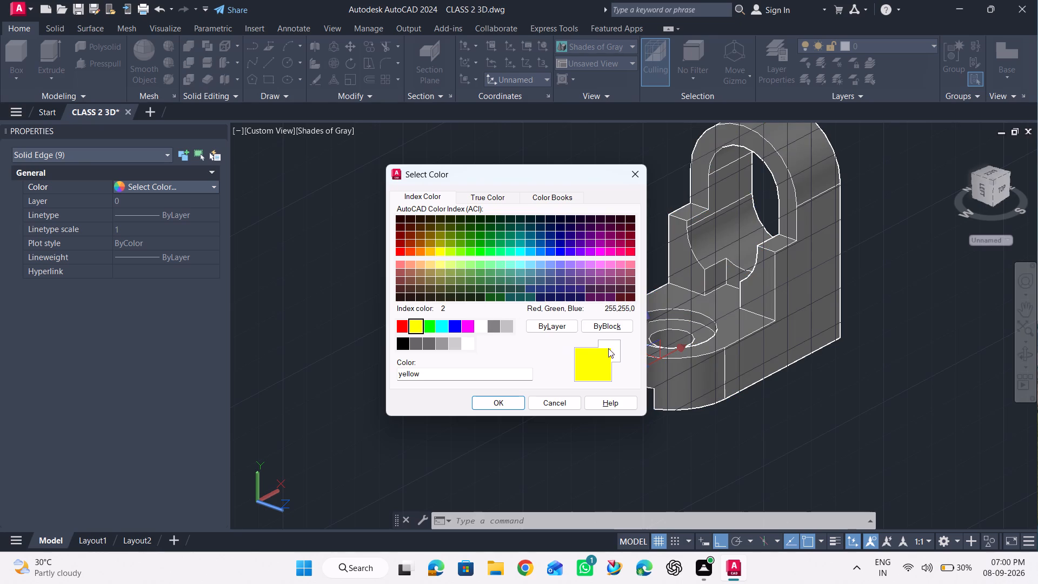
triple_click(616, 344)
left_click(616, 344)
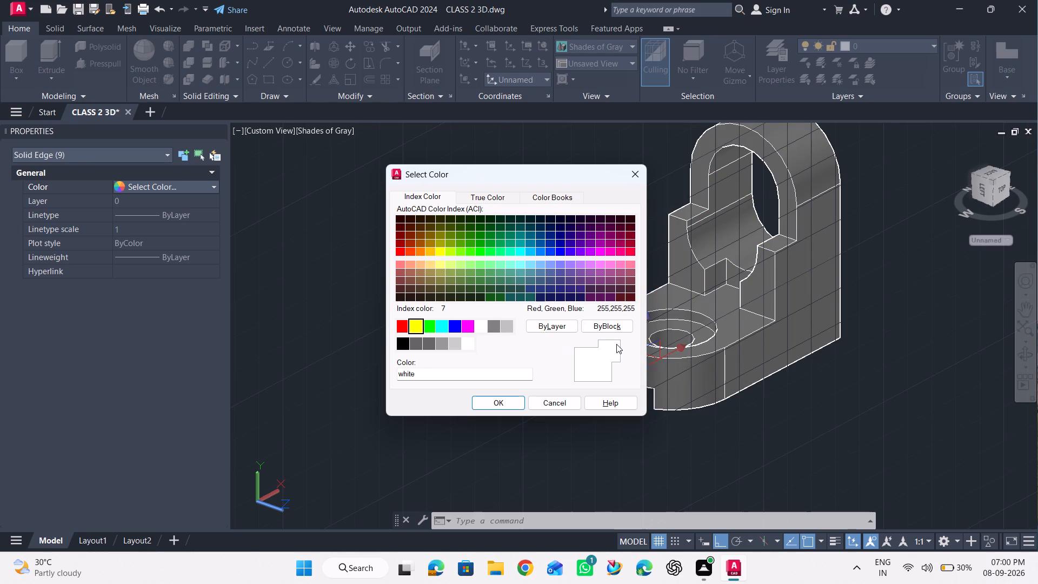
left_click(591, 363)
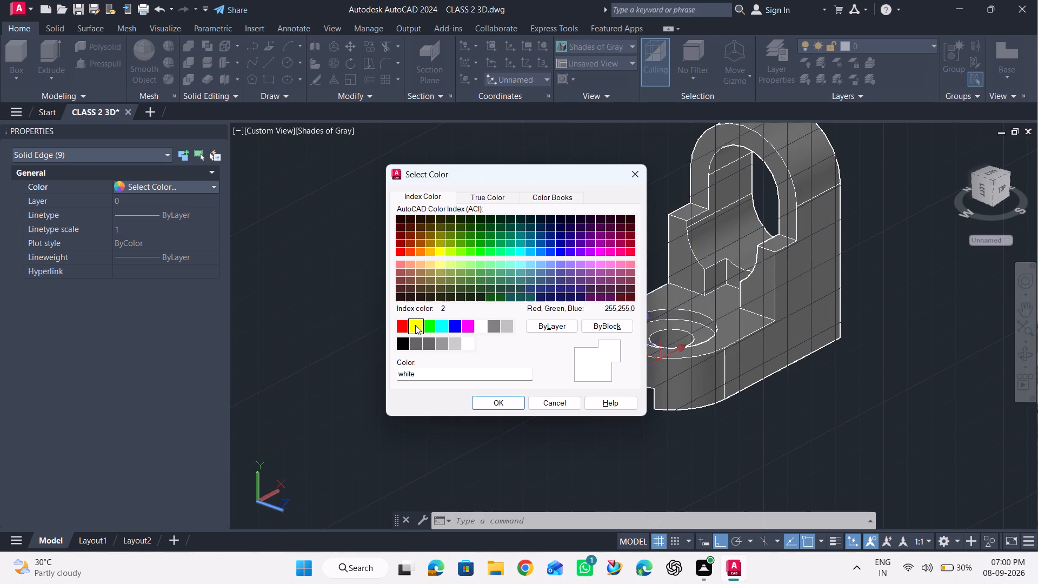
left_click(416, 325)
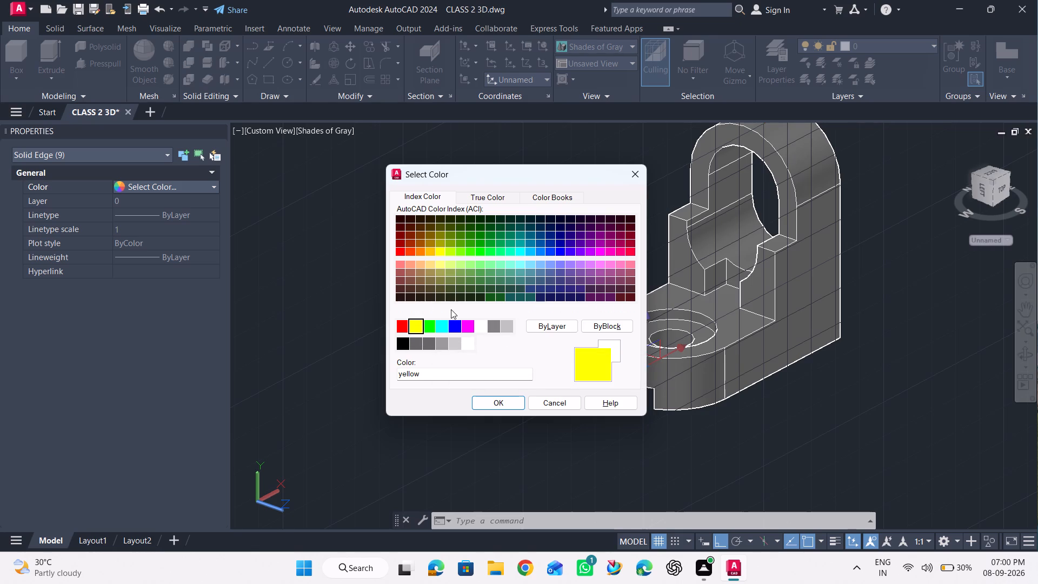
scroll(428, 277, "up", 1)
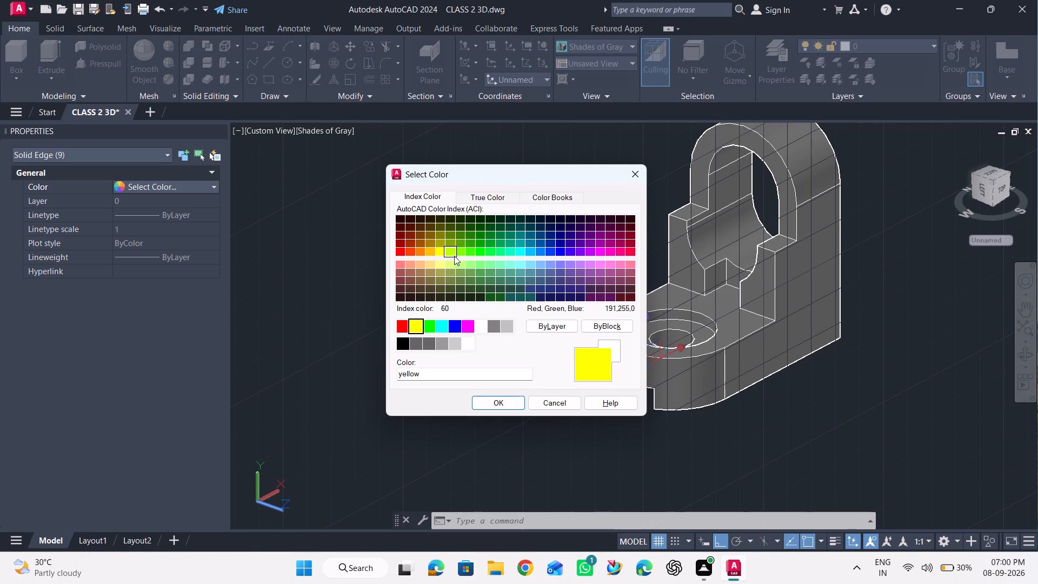
Examine the available color books and the HSL and RGB true color models for the selected edges.
left_click(502, 198)
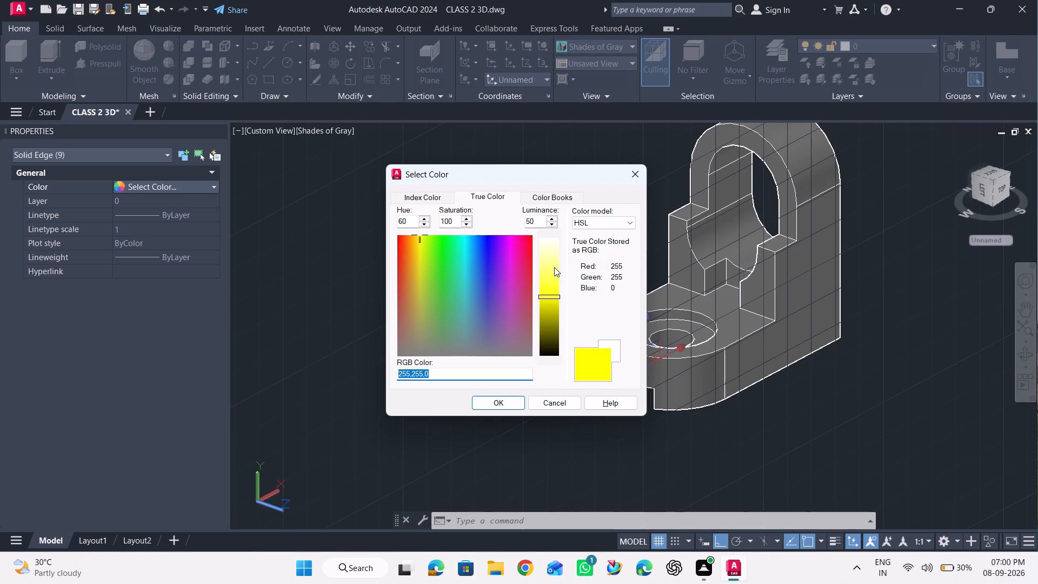
left_click(554, 198)
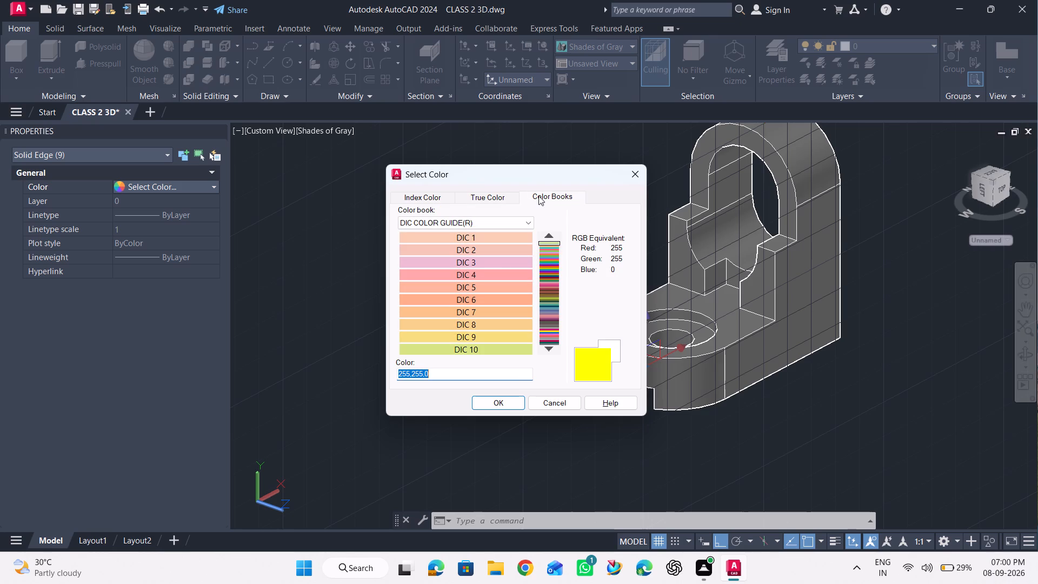
scroll(538, 287, "down", 1)
scroll(494, 287, "down", 4)
left_click(490, 214)
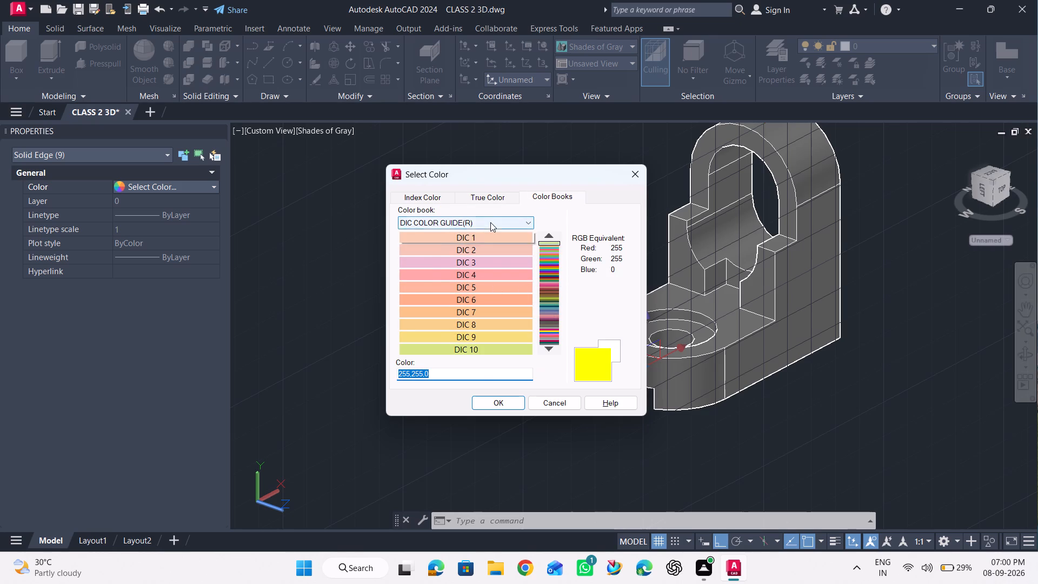
left_click(490, 222)
scroll(493, 276, "down", 2)
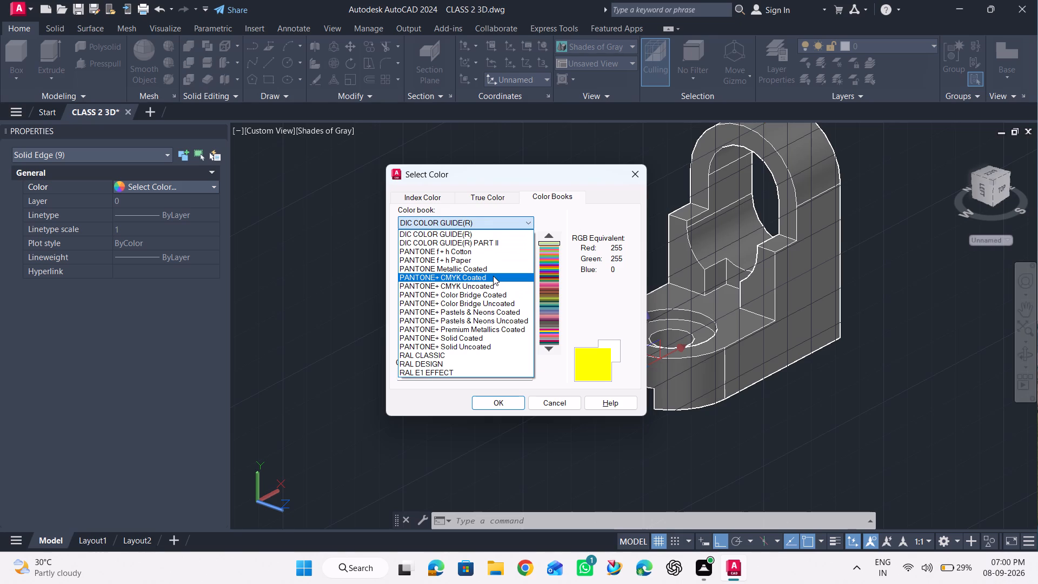
scroll(493, 276, "down", 2)
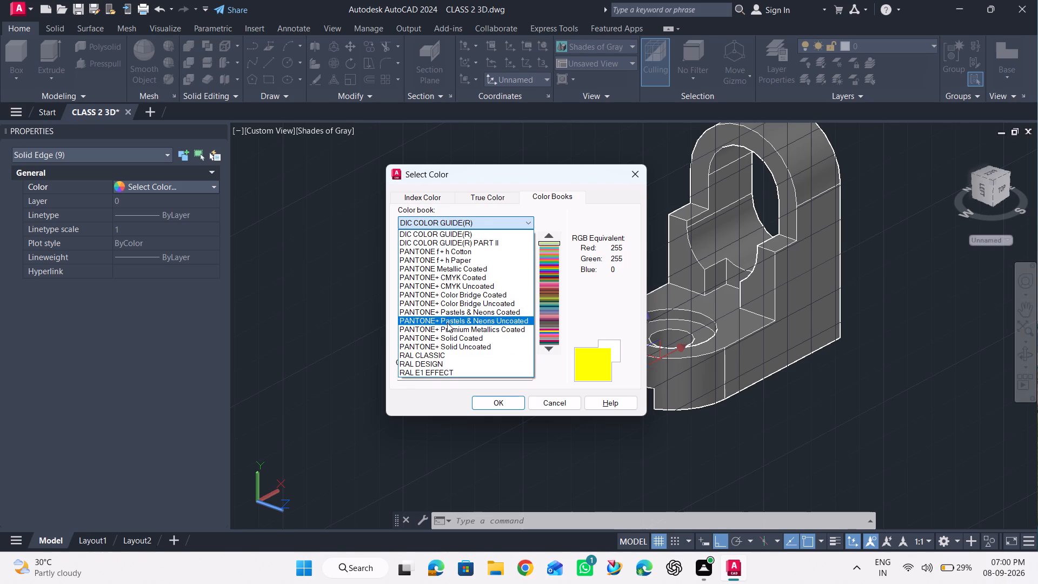
left_click(524, 221)
left_click(604, 336)
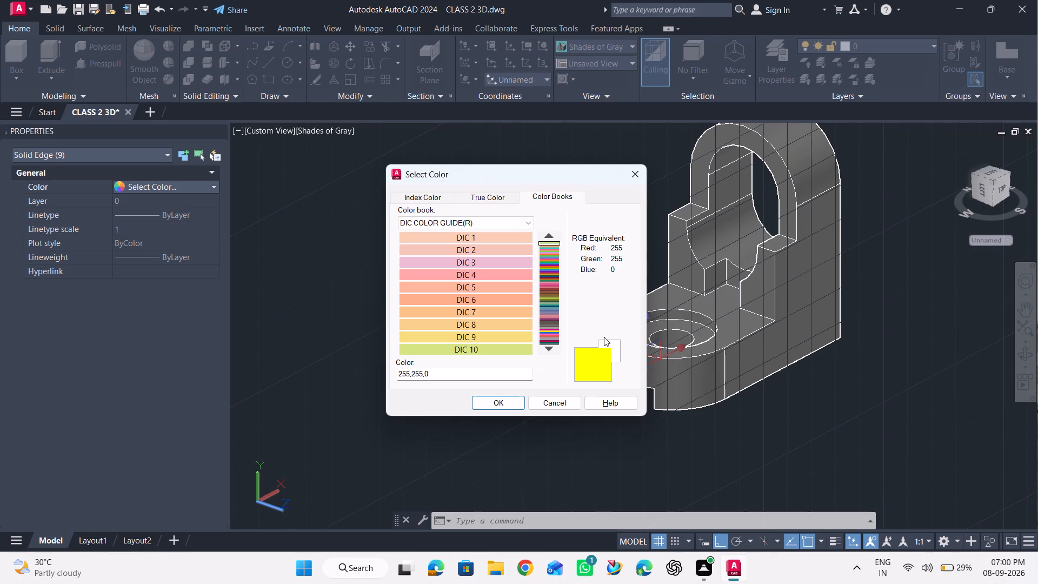
left_click(605, 339)
left_click(615, 345)
left_click(614, 346)
left_click(591, 348)
left_click(621, 342)
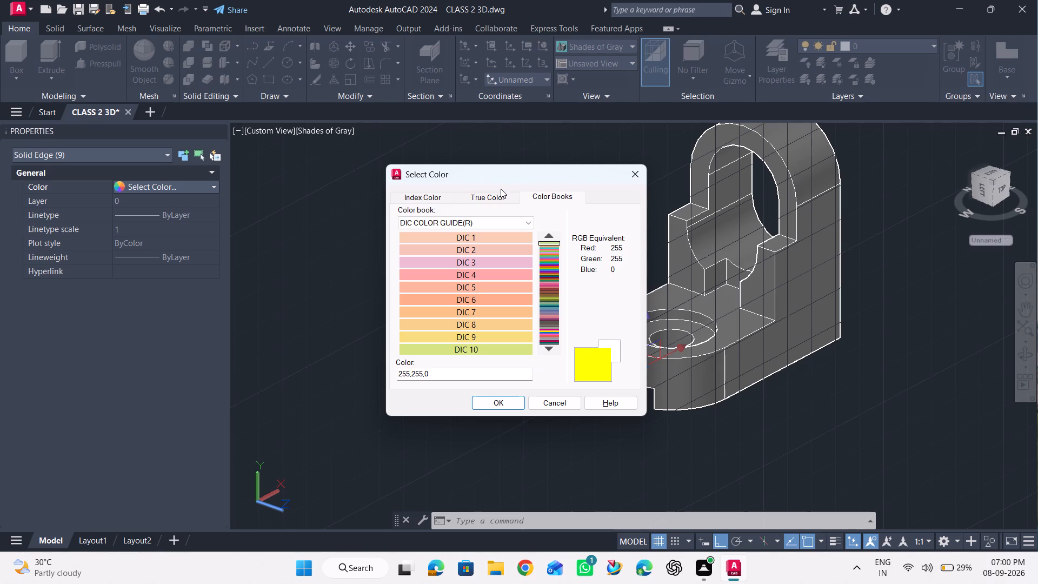
left_click(495, 191)
left_click(488, 203)
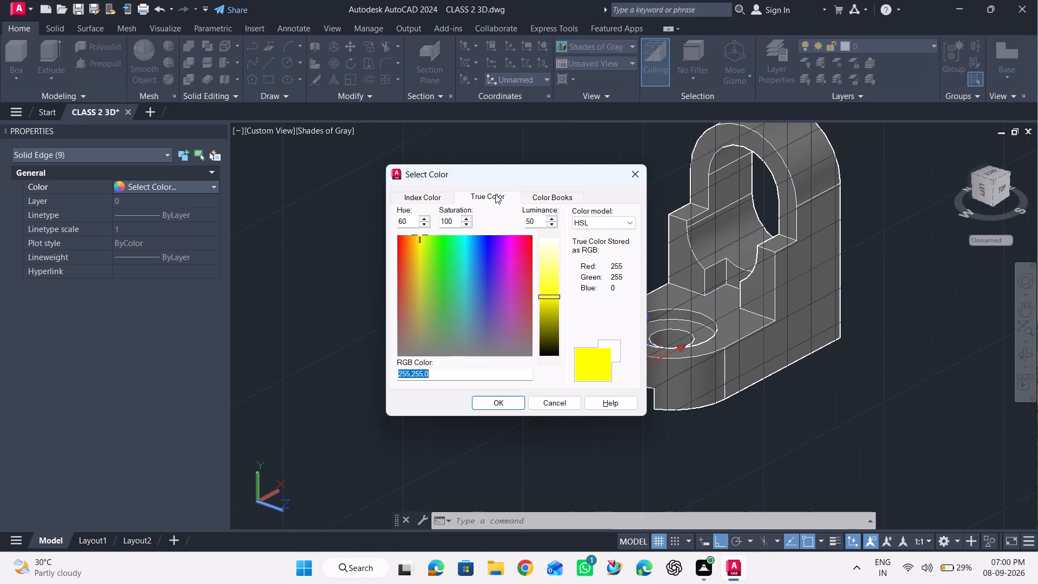
left_click(590, 220)
left_click(591, 221)
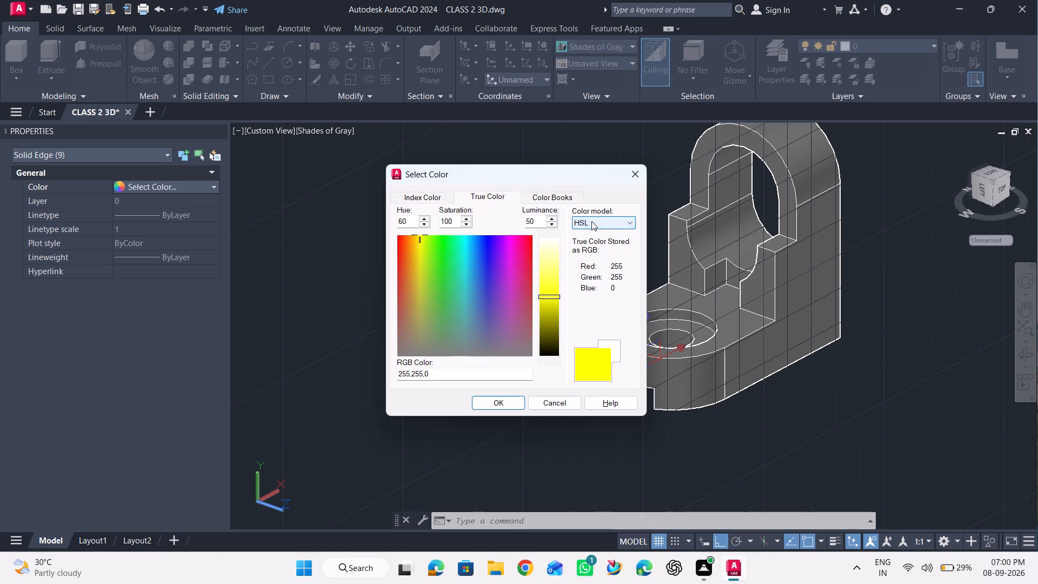
left_click(591, 221)
left_click(591, 238)
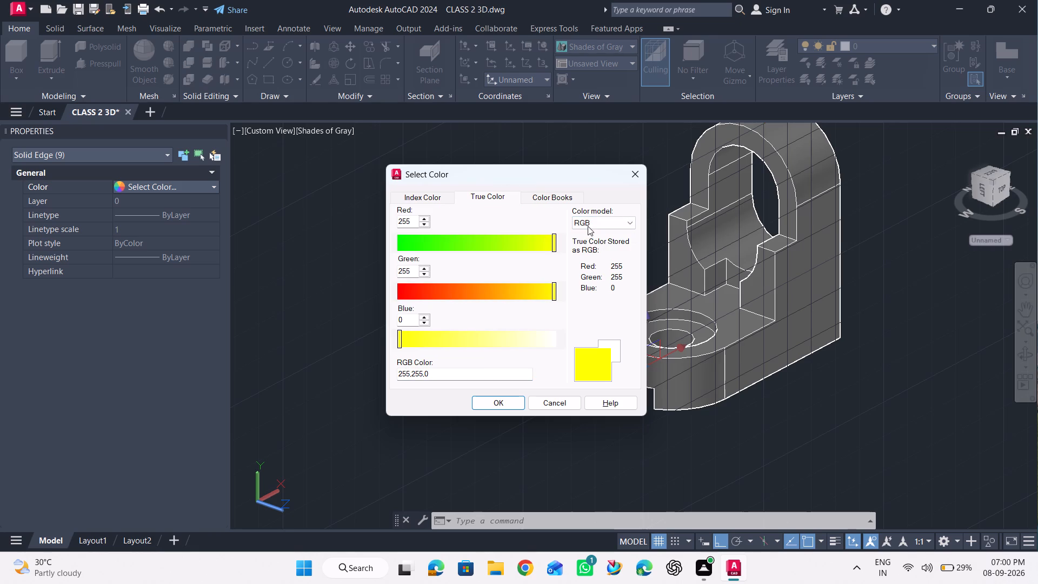
left_click(590, 221)
left_click(589, 234)
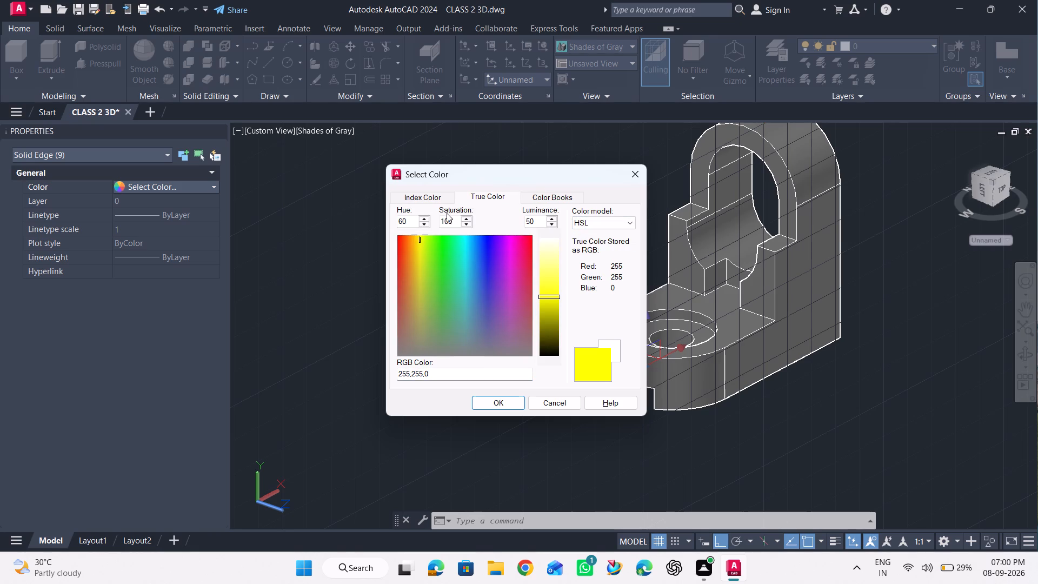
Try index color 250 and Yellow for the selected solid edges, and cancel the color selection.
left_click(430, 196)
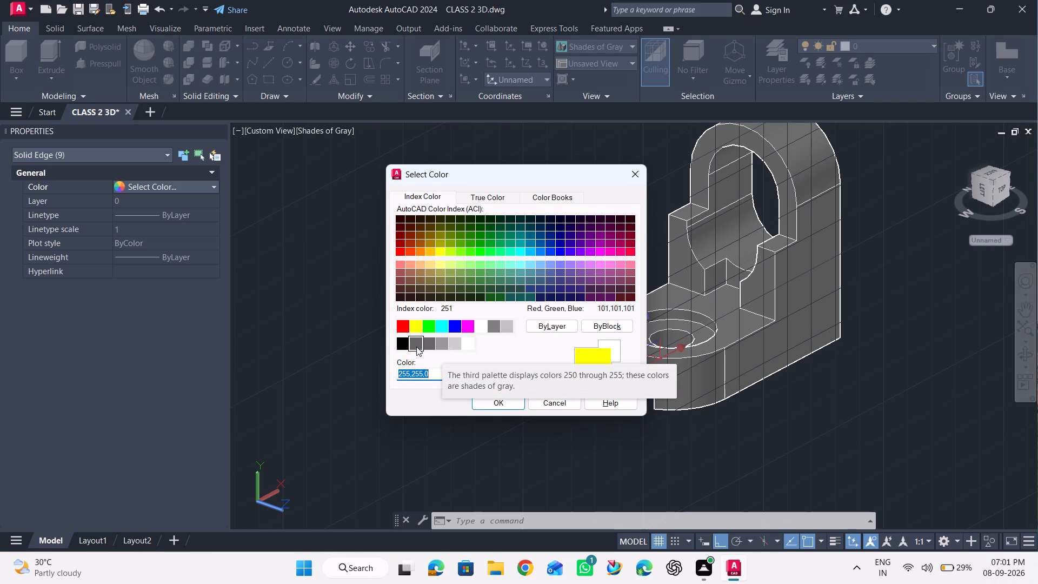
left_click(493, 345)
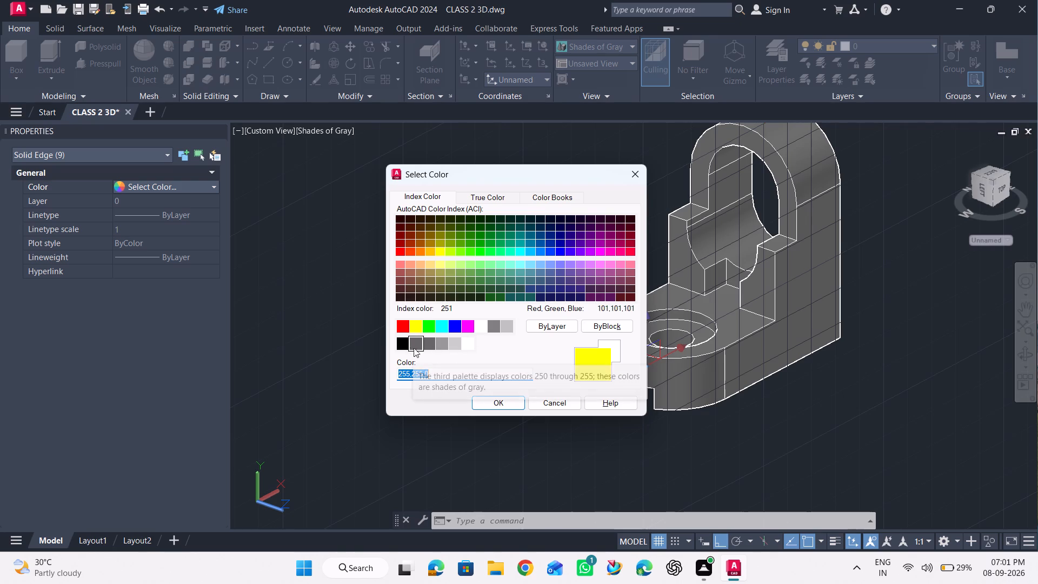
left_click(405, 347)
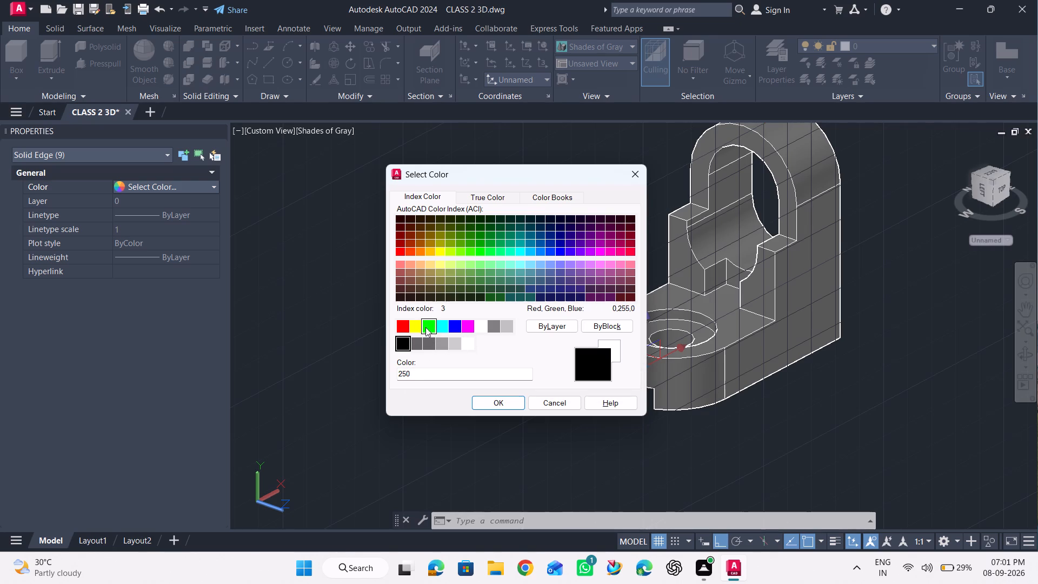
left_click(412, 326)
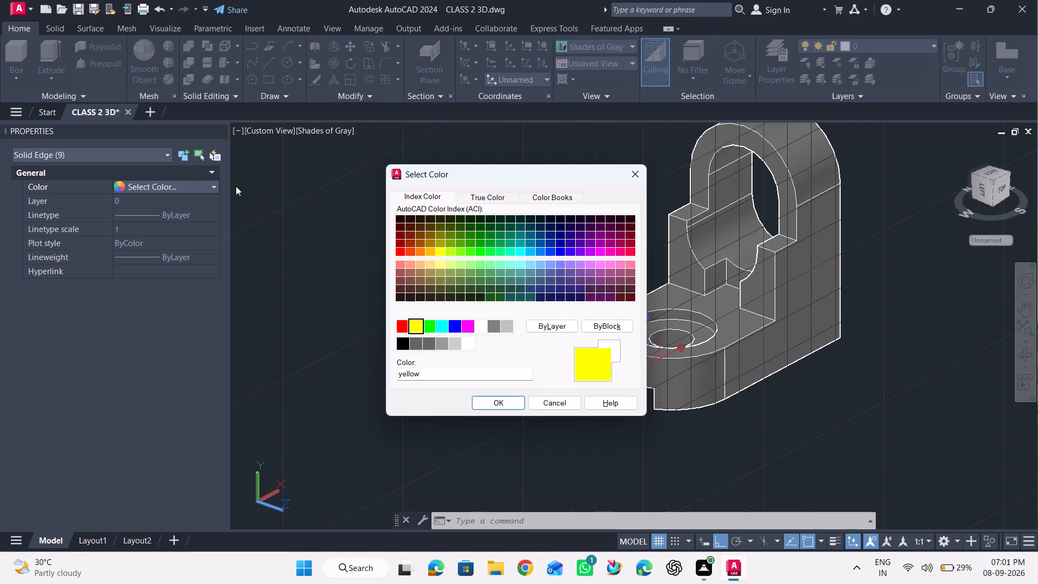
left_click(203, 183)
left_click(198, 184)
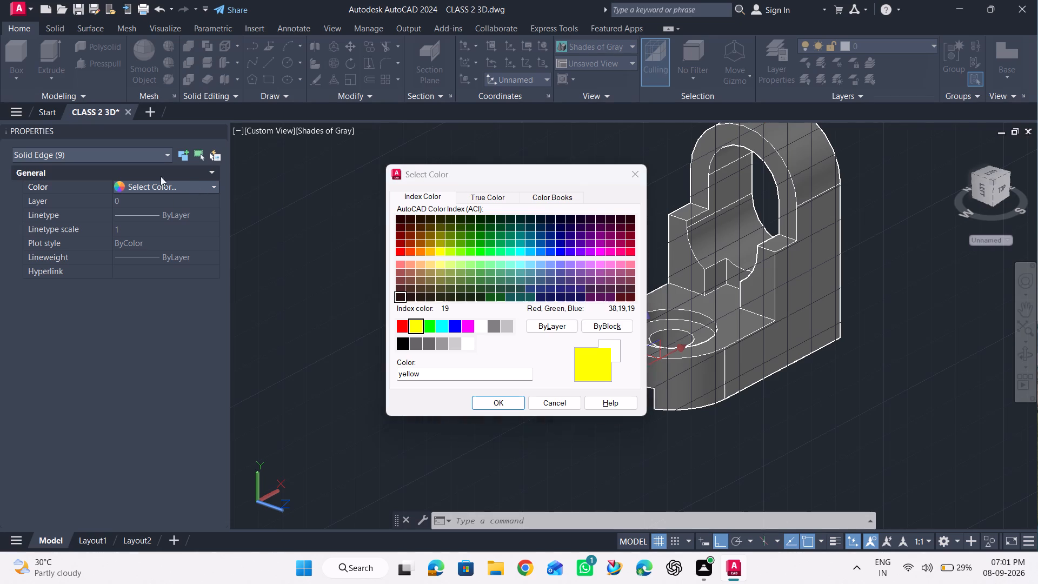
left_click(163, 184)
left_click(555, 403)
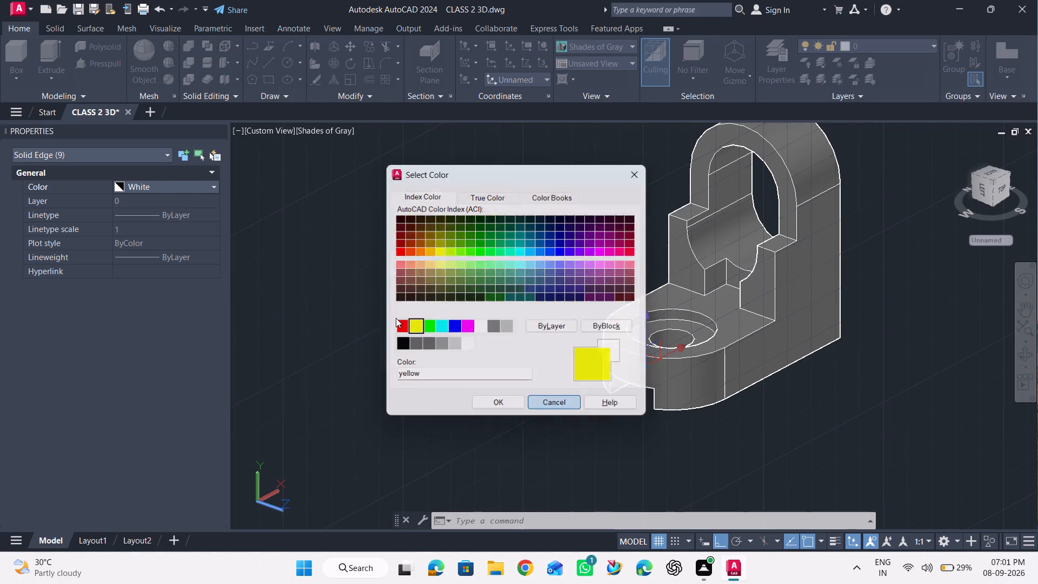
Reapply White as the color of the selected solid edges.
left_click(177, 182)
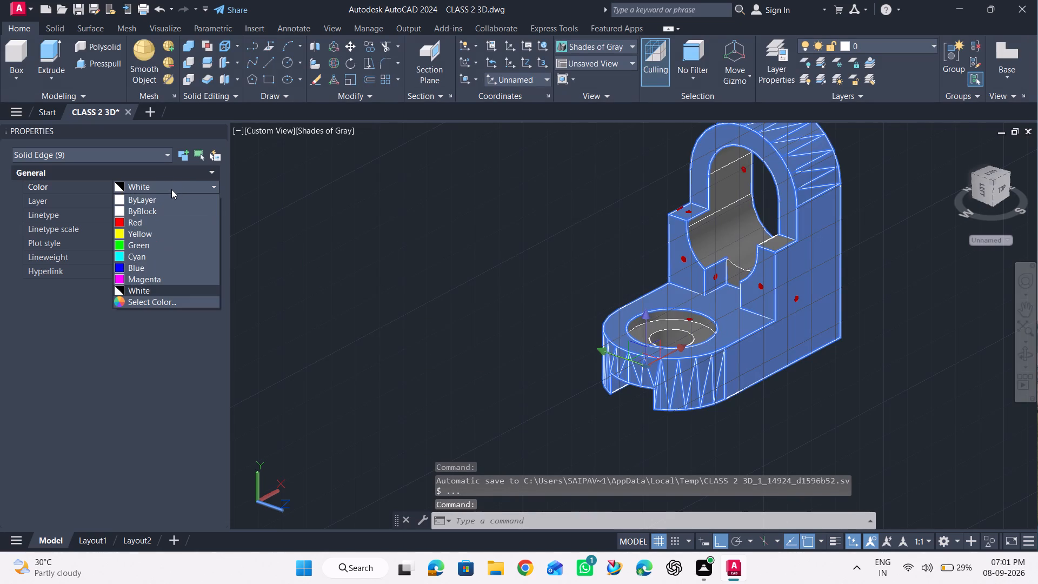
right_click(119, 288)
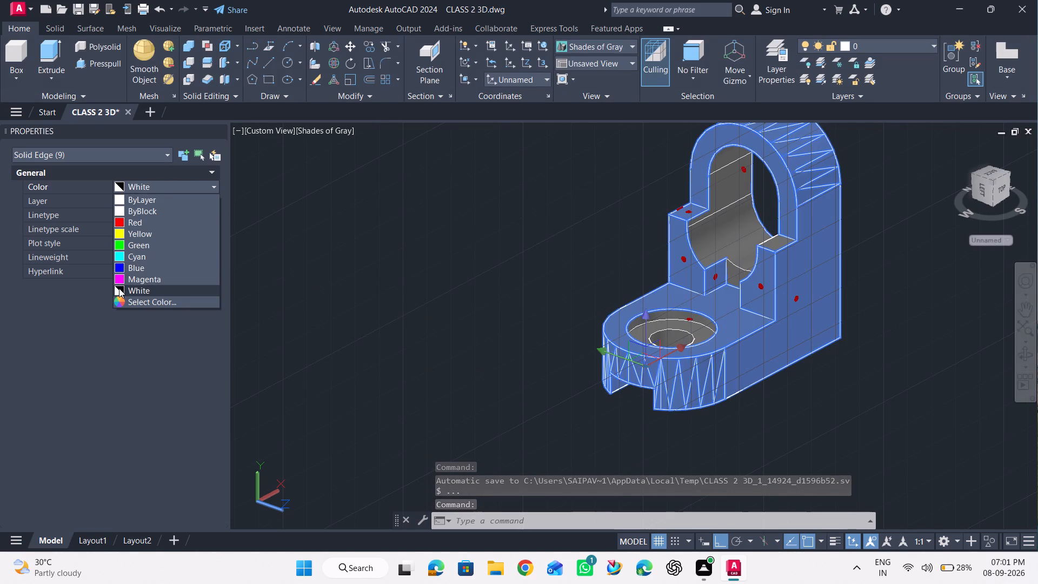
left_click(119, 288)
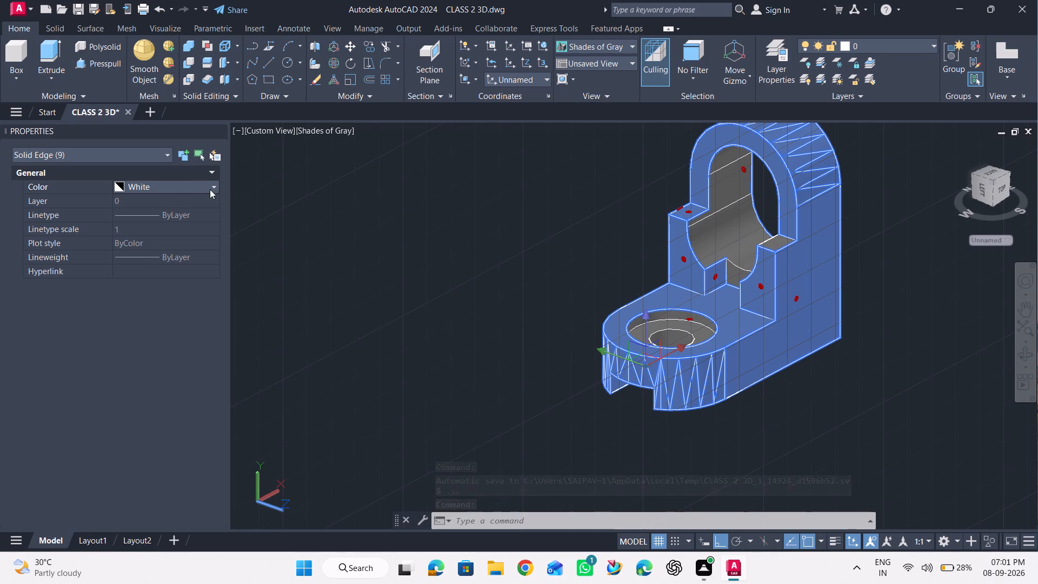
Try ByBlock, Green, ByLayer and Cyan as custom colors for the selected solid edges, settling on Yellow from the index colors.
left_click(190, 183)
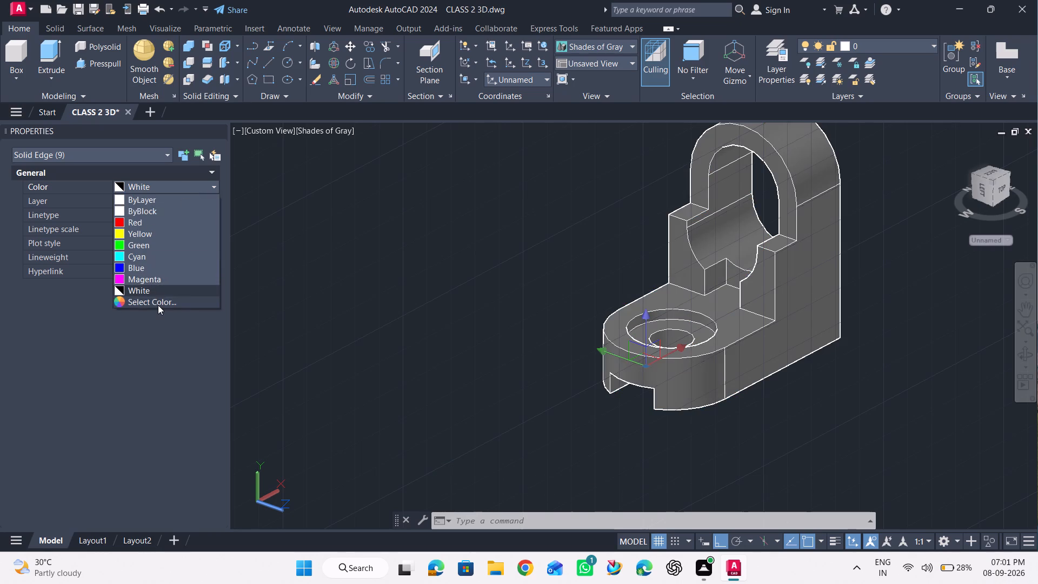
left_click(158, 305)
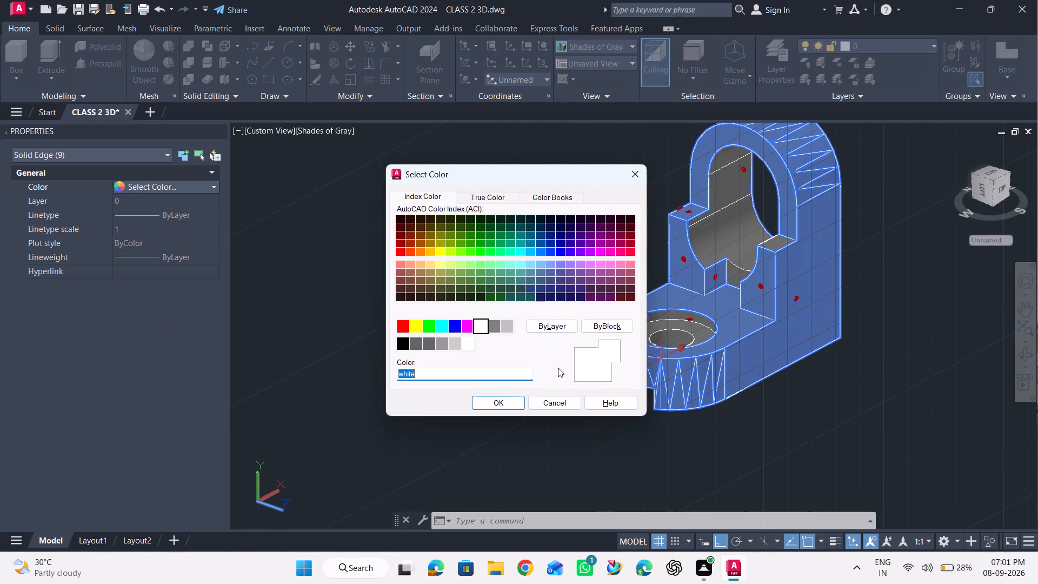
left_click(417, 325)
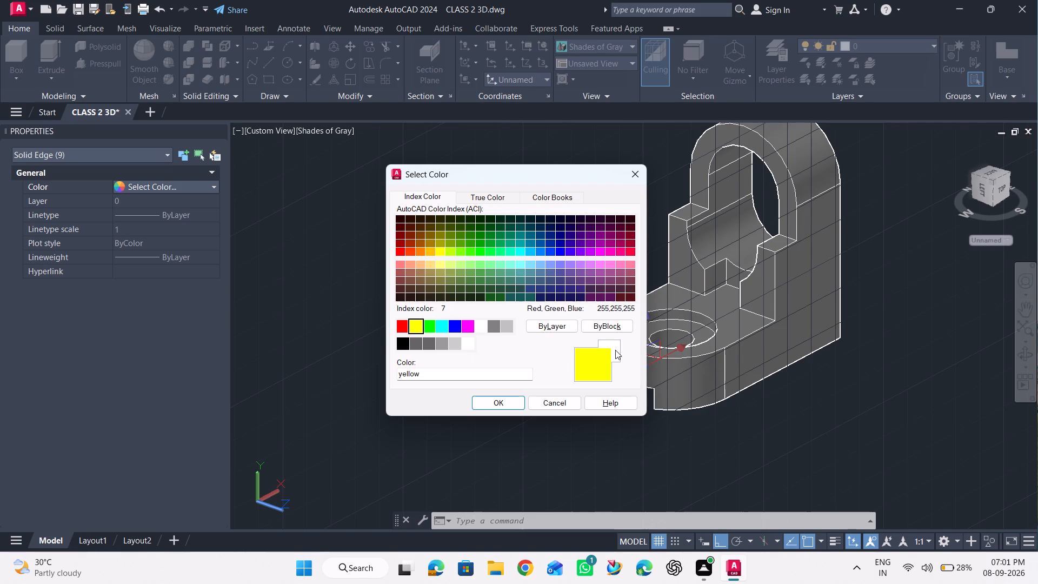
left_click(609, 327)
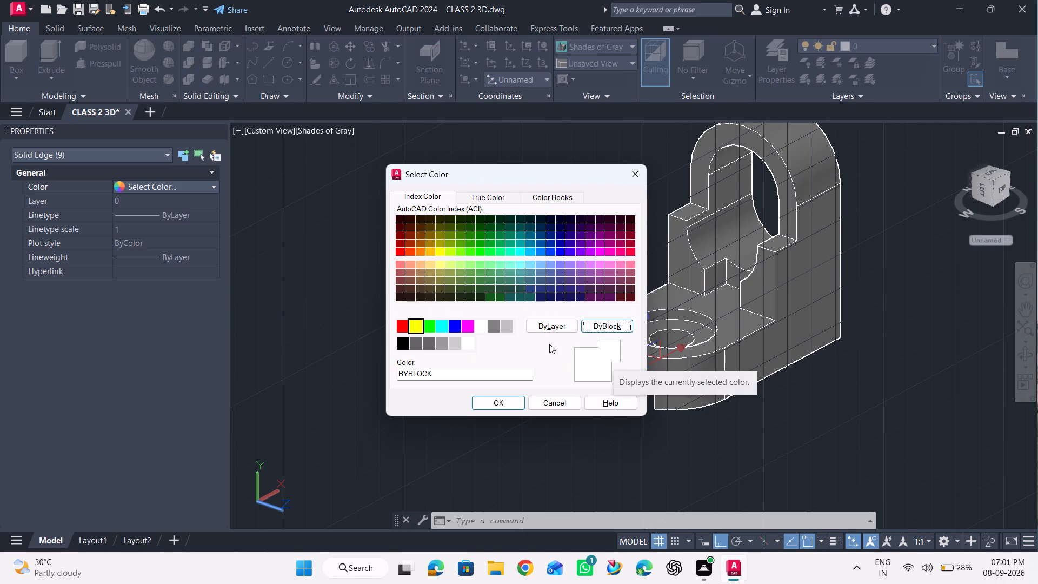
left_click(425, 326)
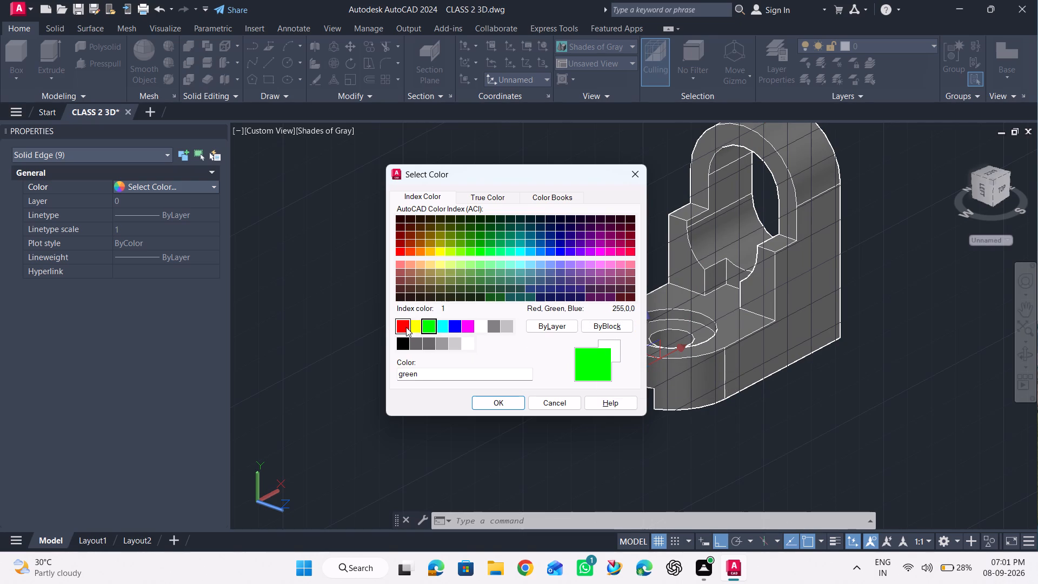
left_click(415, 327)
left_click(543, 332)
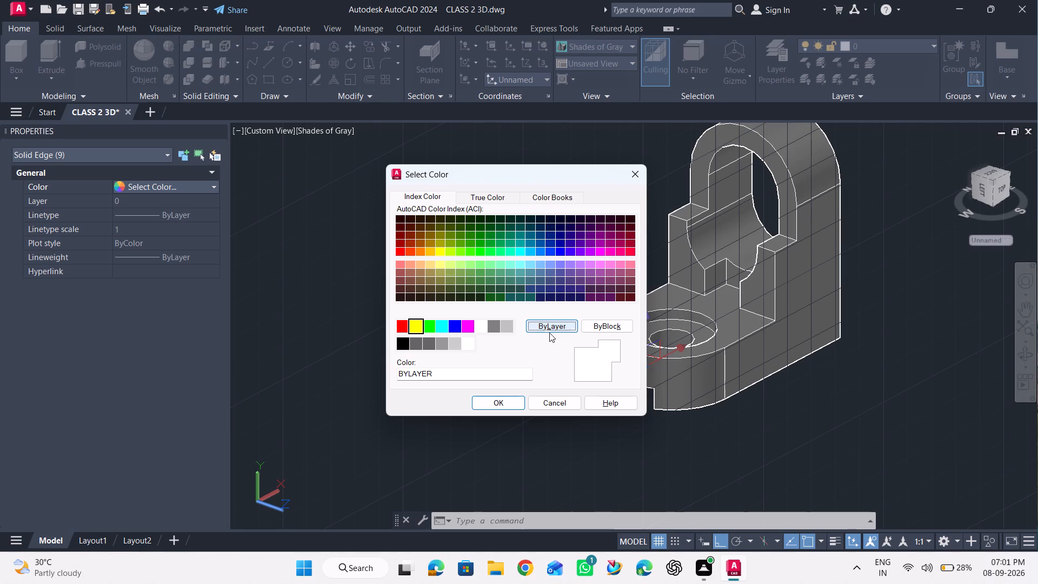
left_click(444, 326)
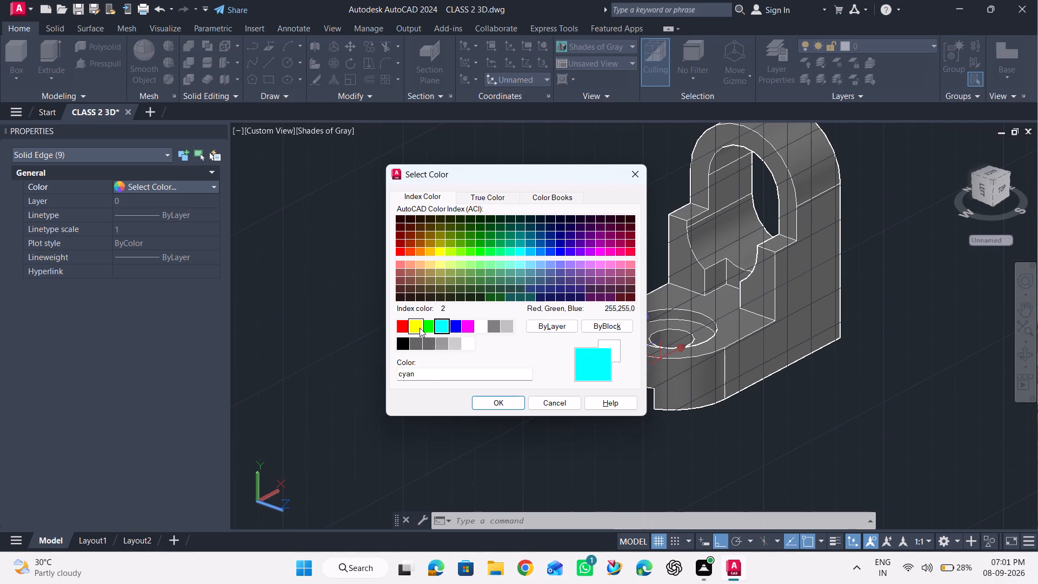
left_click(420, 328)
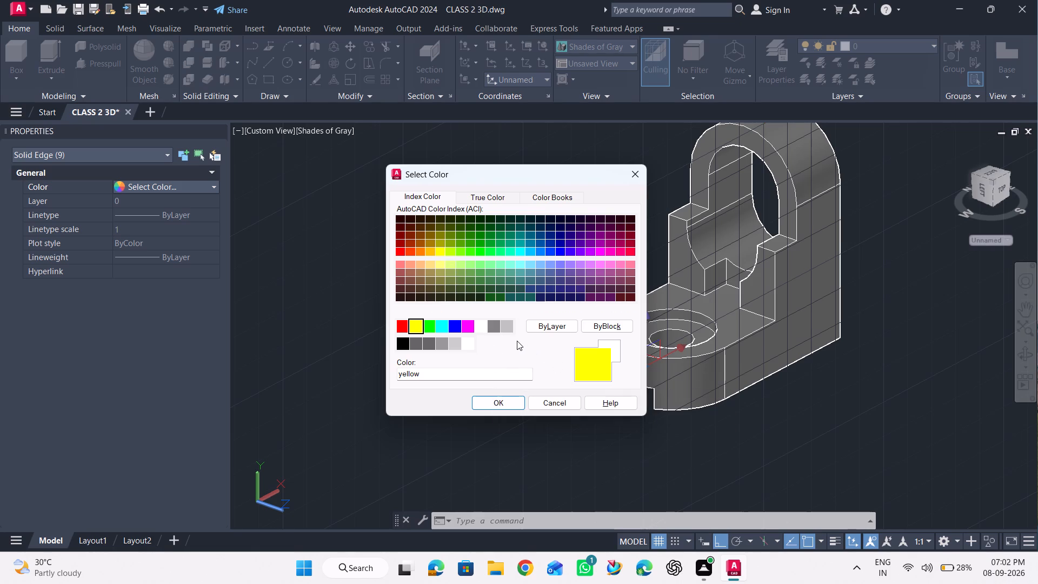
Read the help article on the color selection options, including index colors, ByLayer, ByBlock and color swatches, and close it.
left_click(587, 403)
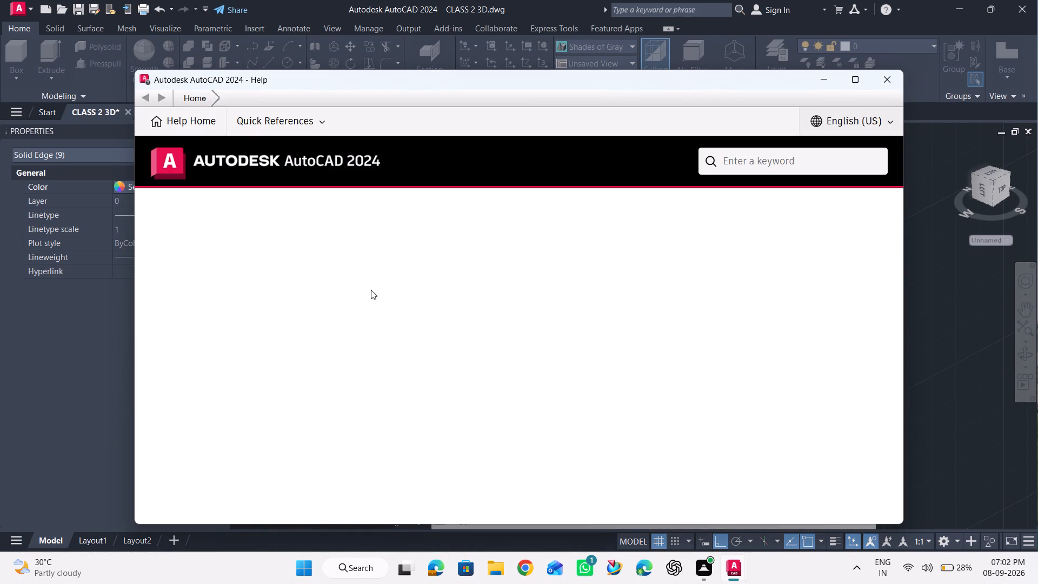
scroll(466, 281, "down", 1)
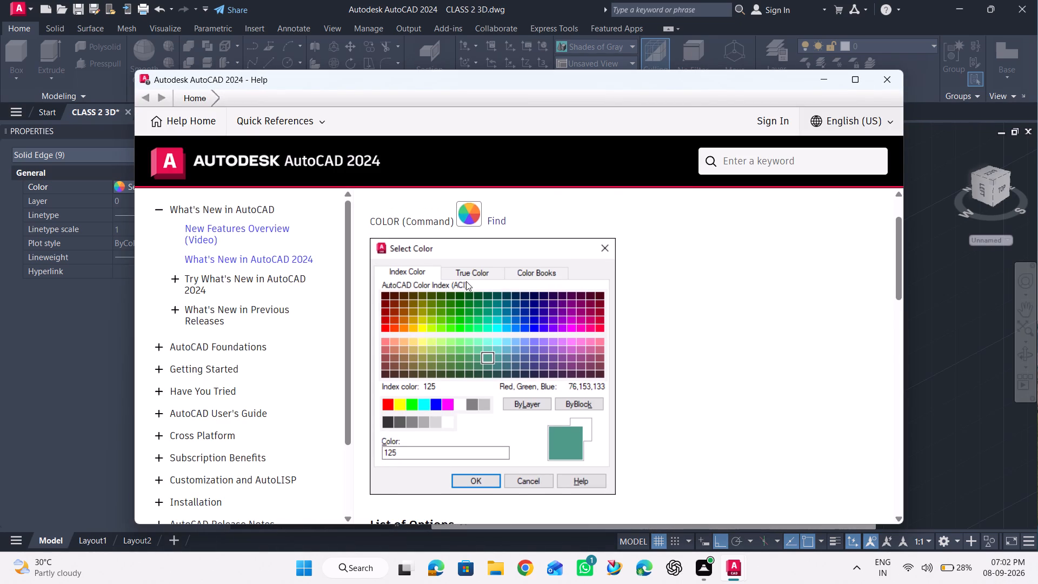
scroll(485, 305, "down", 1)
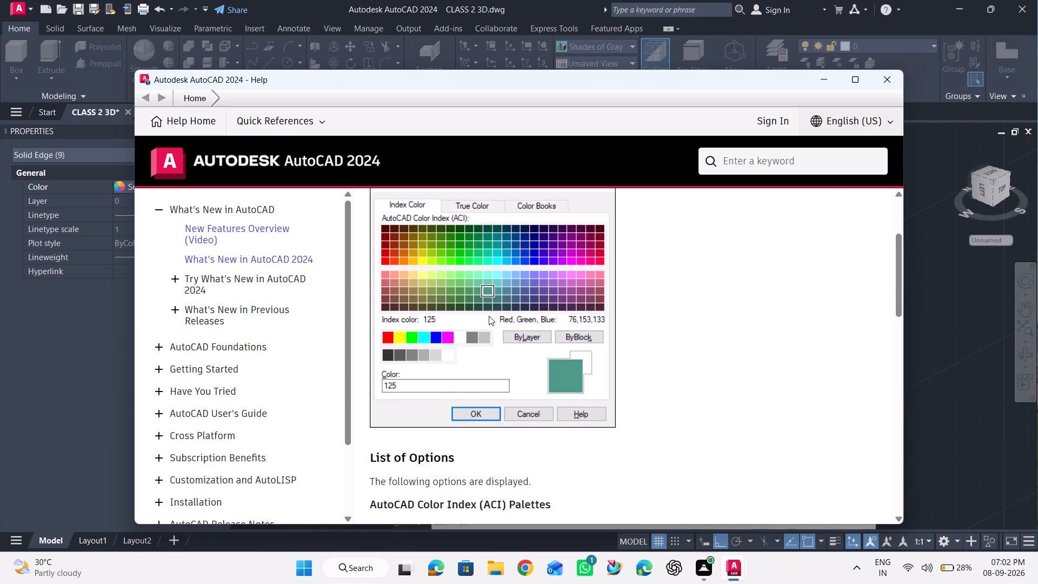
scroll(489, 316, "down", 10)
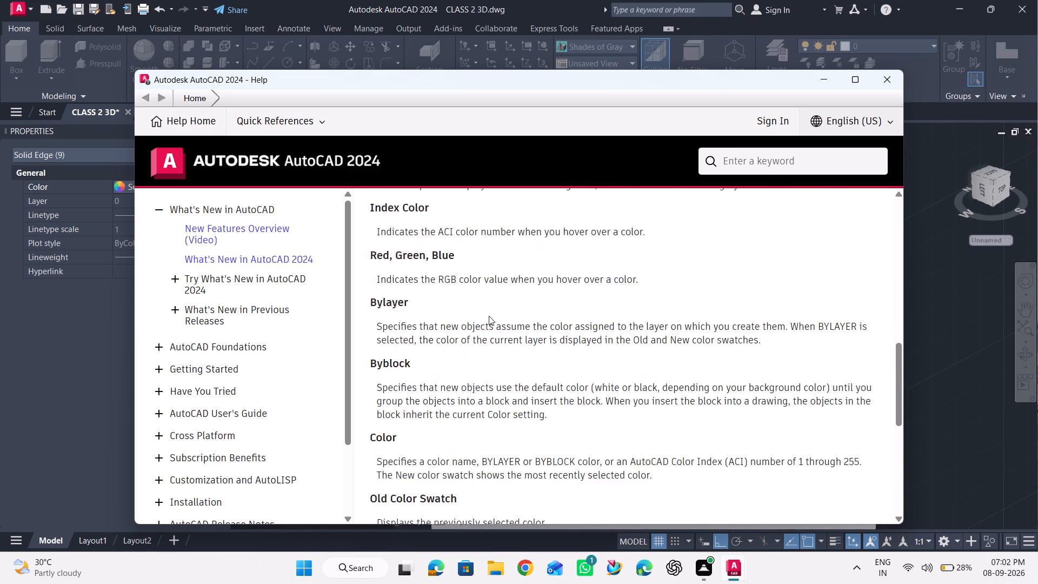
scroll(489, 316, "down", 4)
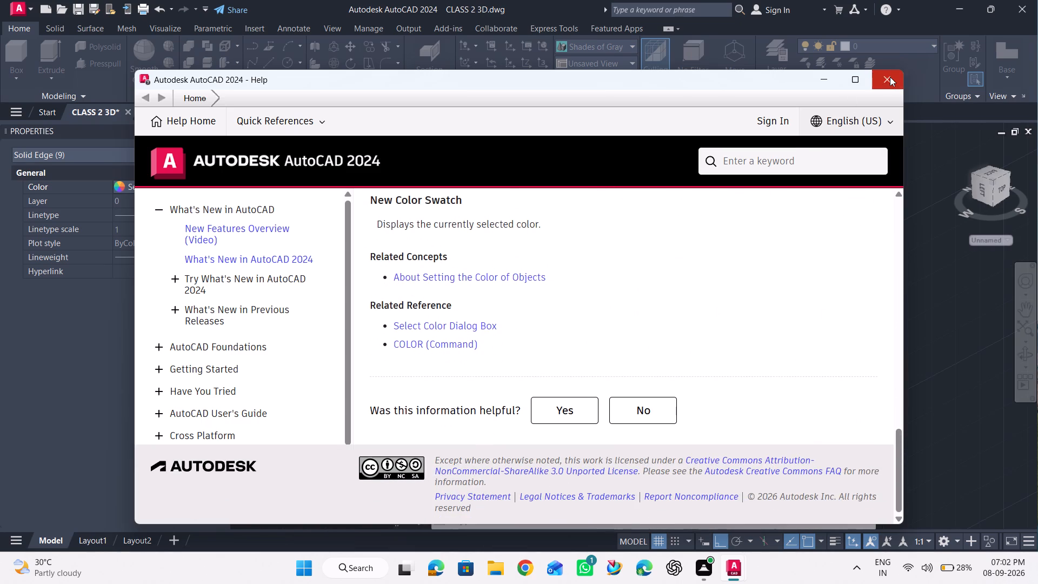
left_click(890, 77)
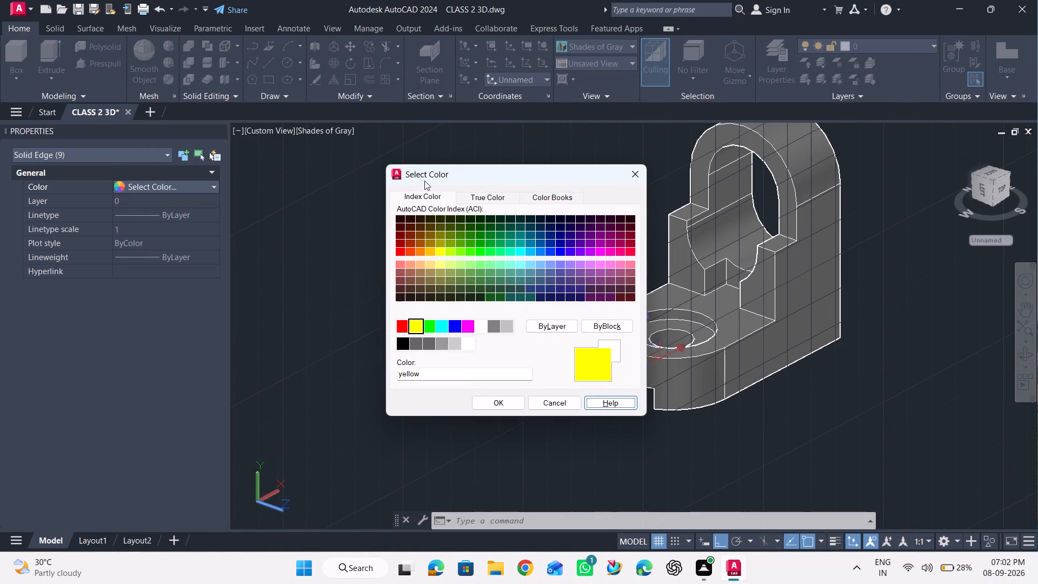
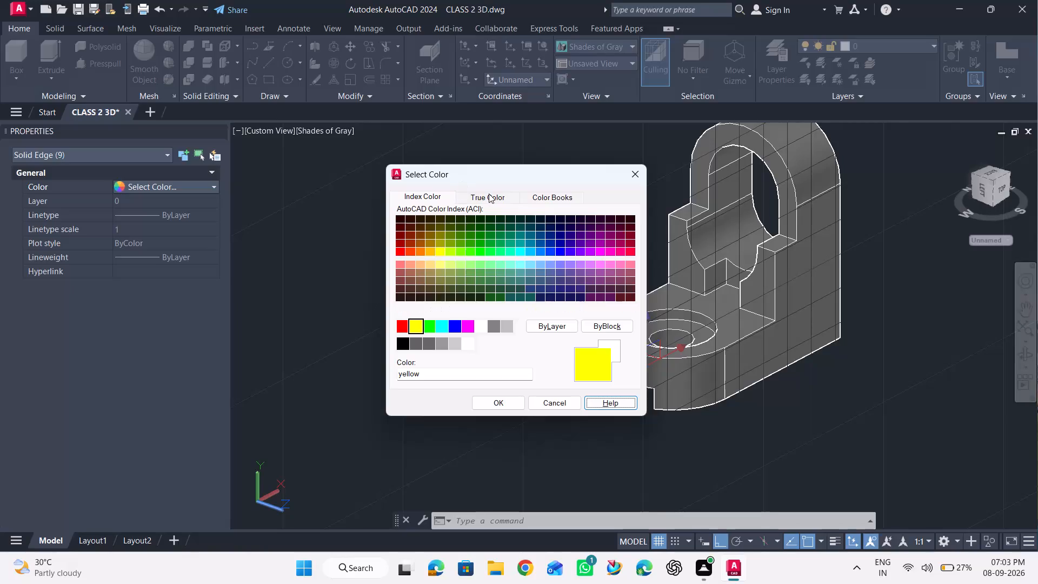
Set the color of the selected solid edges to the RGB true color 212,175,55.
left_click(489, 194)
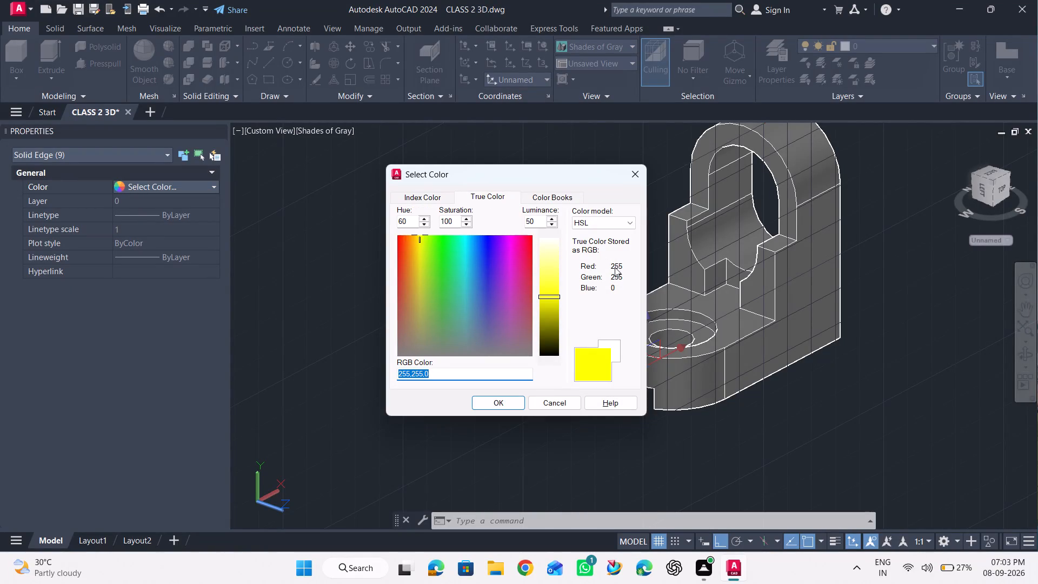
left_click(610, 221)
left_click(598, 241)
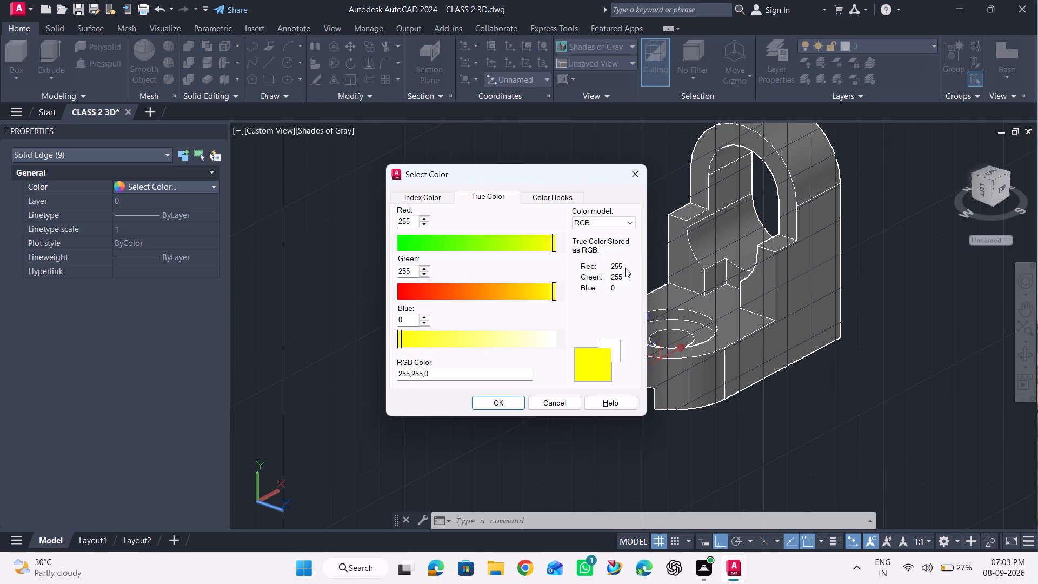
double_click(624, 267)
triple_click(621, 264)
left_click(618, 266)
left_click(408, 373)
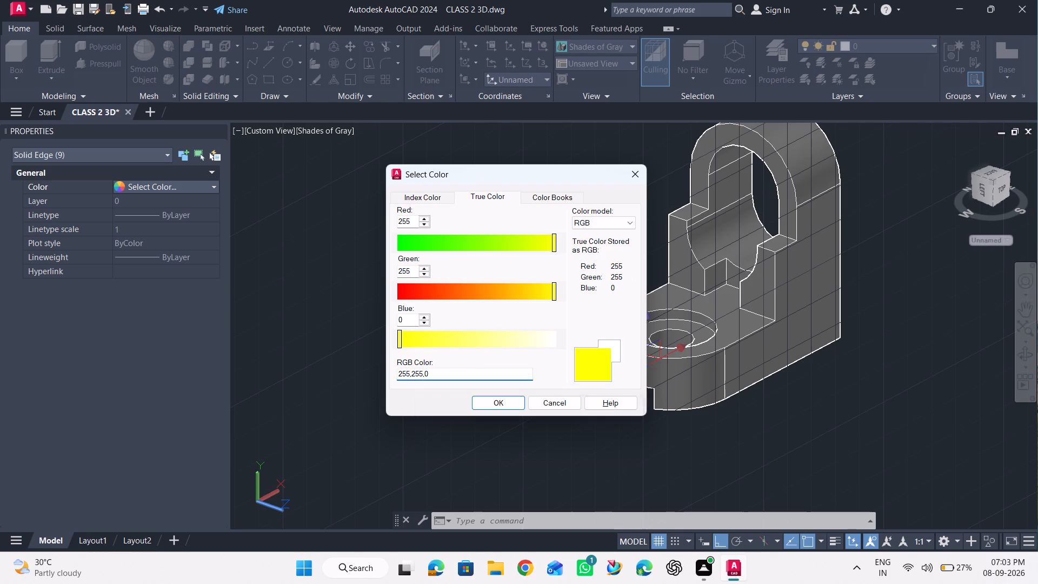
left_click(410, 374)
key("BackSpace")
key("BackSpace")
key("2")
key("BackSpace")
type("12")
left_click(420, 375)
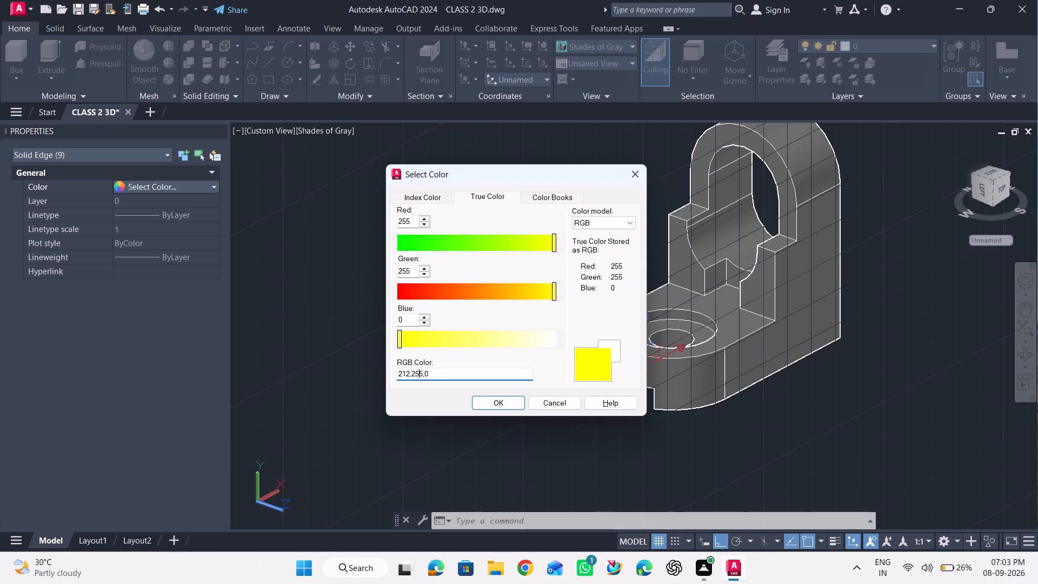
left_click(421, 377)
key("BackSpace")
key("BackSpace")
key("BackSpace")
type("175")
left_click(434, 376)
key("BackSpace")
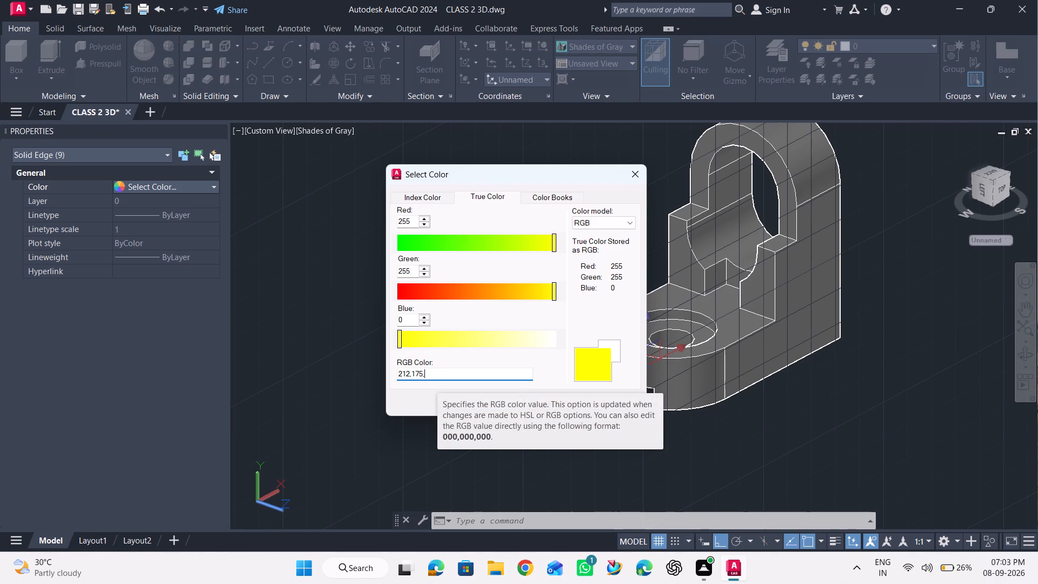
type("55")
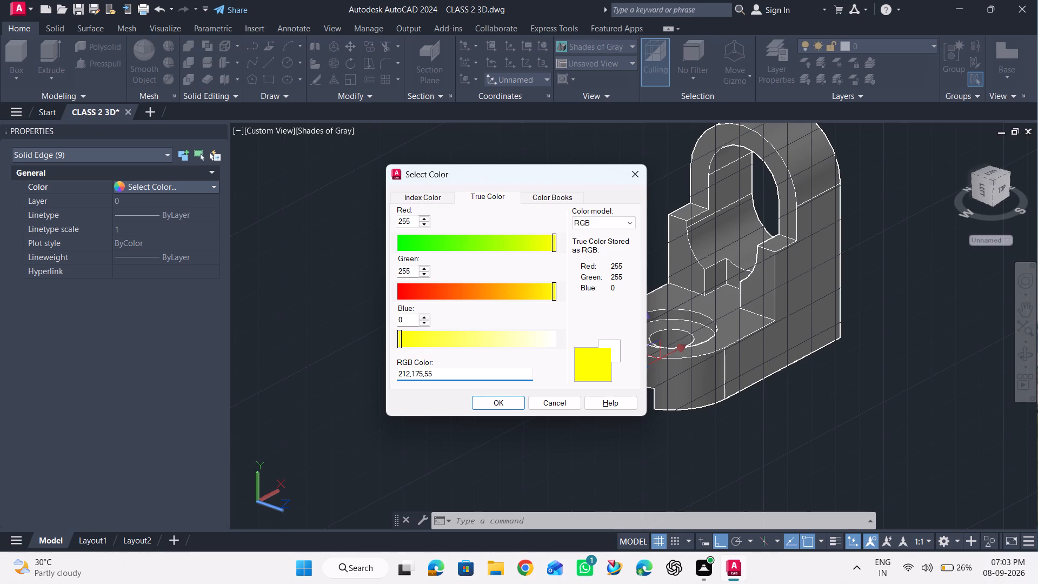
left_click(482, 404)
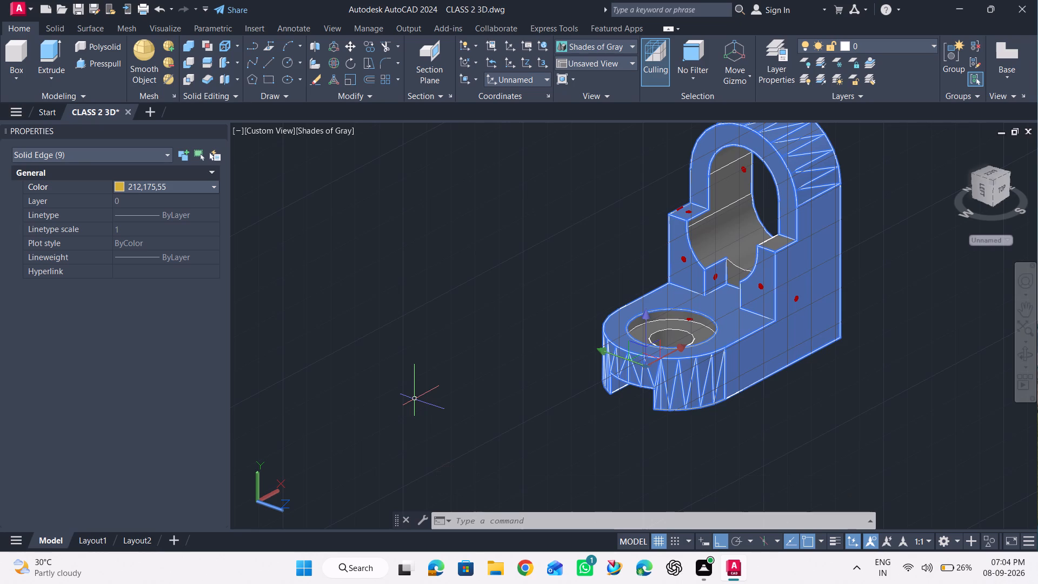
Filter the selection's properties to the solid vertex, and close the Properties palette.
key("Return")
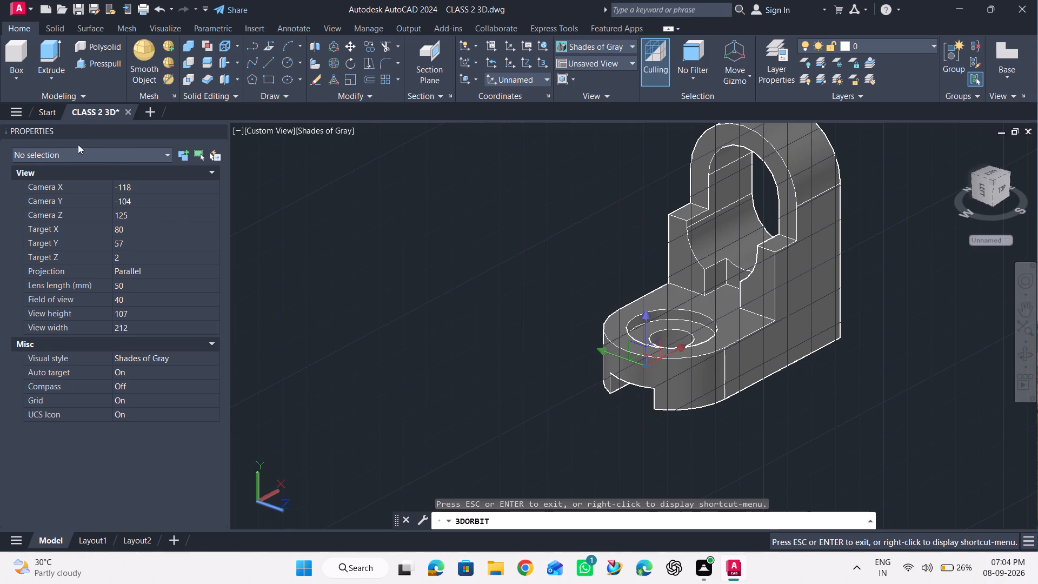
left_click(66, 157)
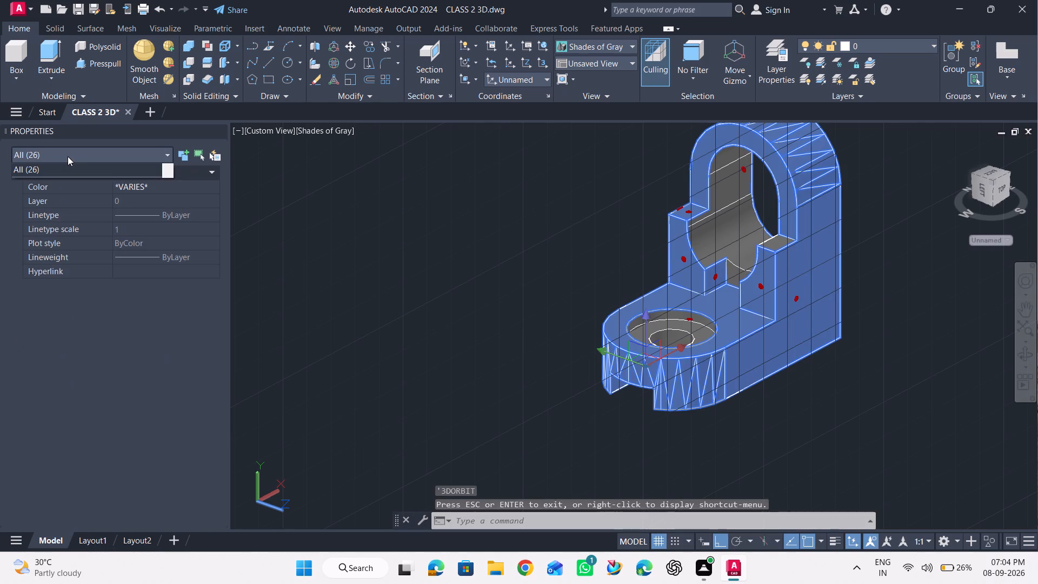
left_click(68, 156)
left_click(80, 158)
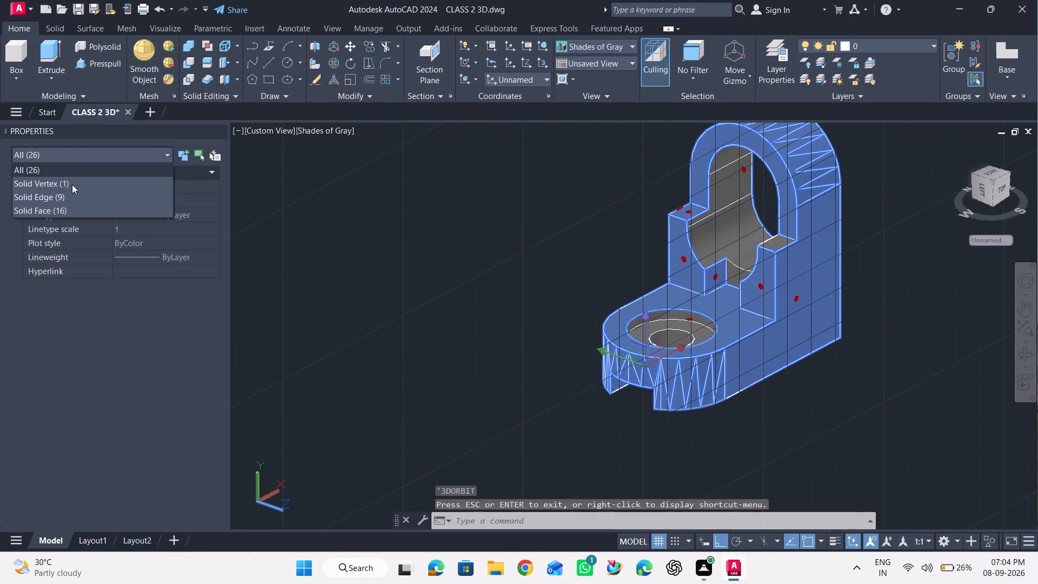
left_click(72, 184)
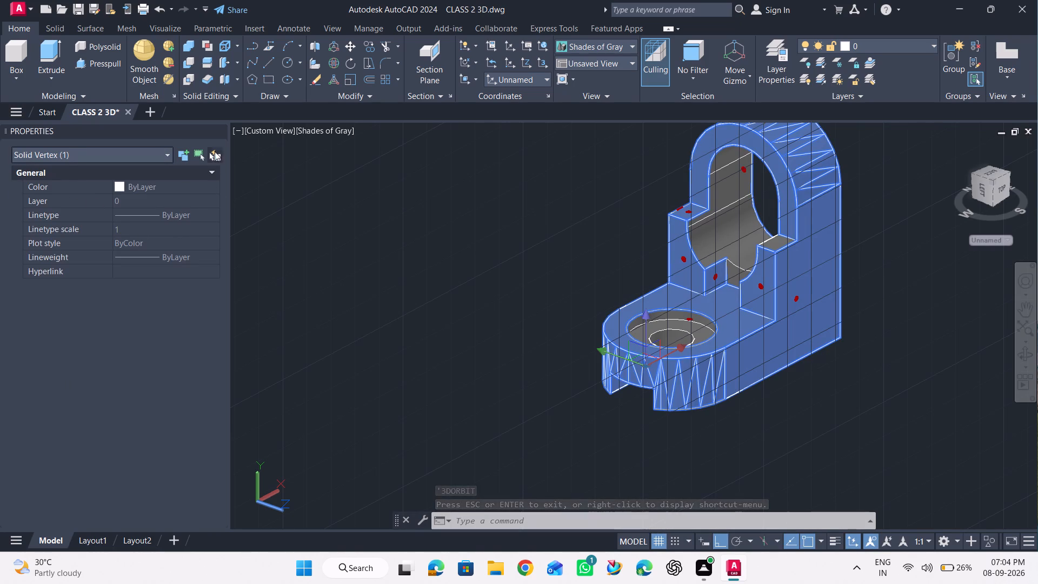
left_click(219, 132)
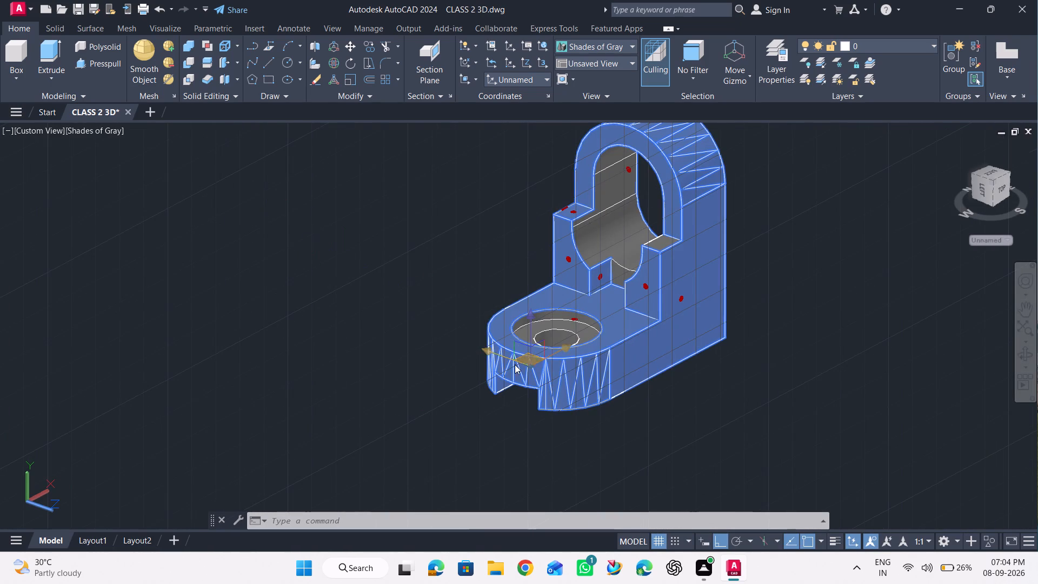
Clear the selection and examine the bracket's coloring from several sides.
scroll(515, 364, "down", 1)
key("Escape")
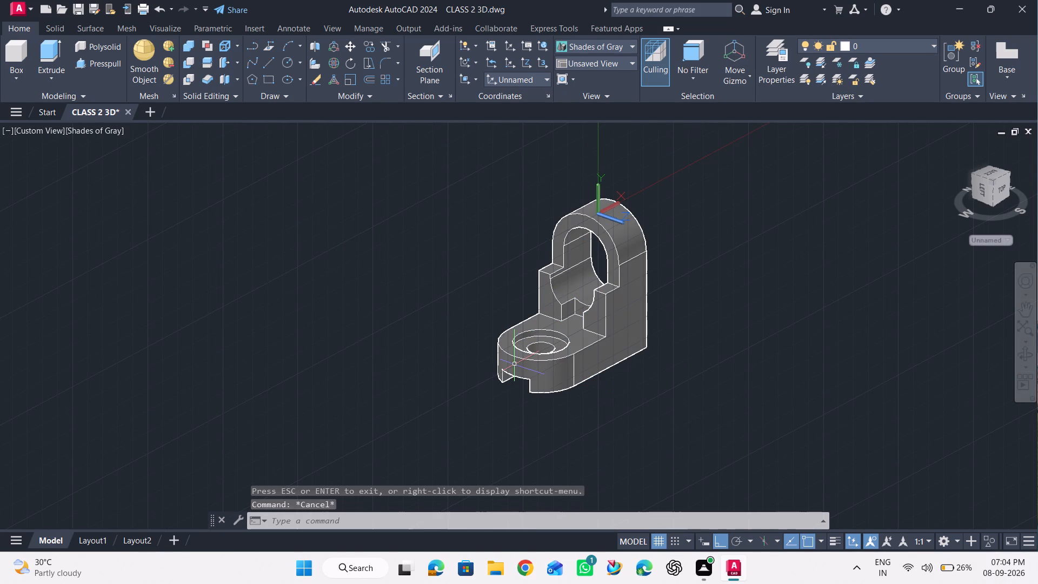
left_click(1021, 350)
left_click_drag(824, 356, 801, 317)
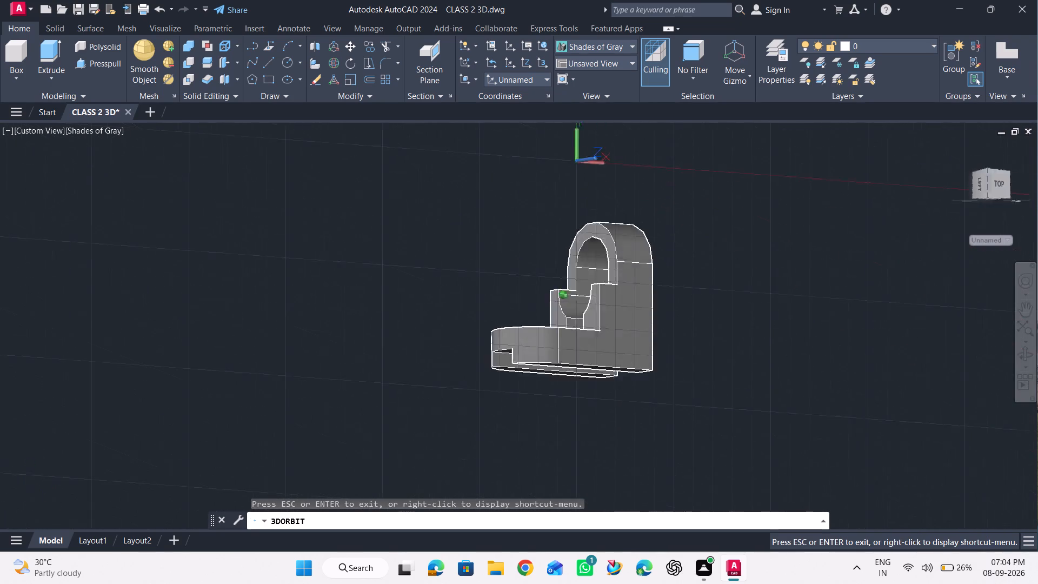
left_click_drag(801, 317, 293, 321)
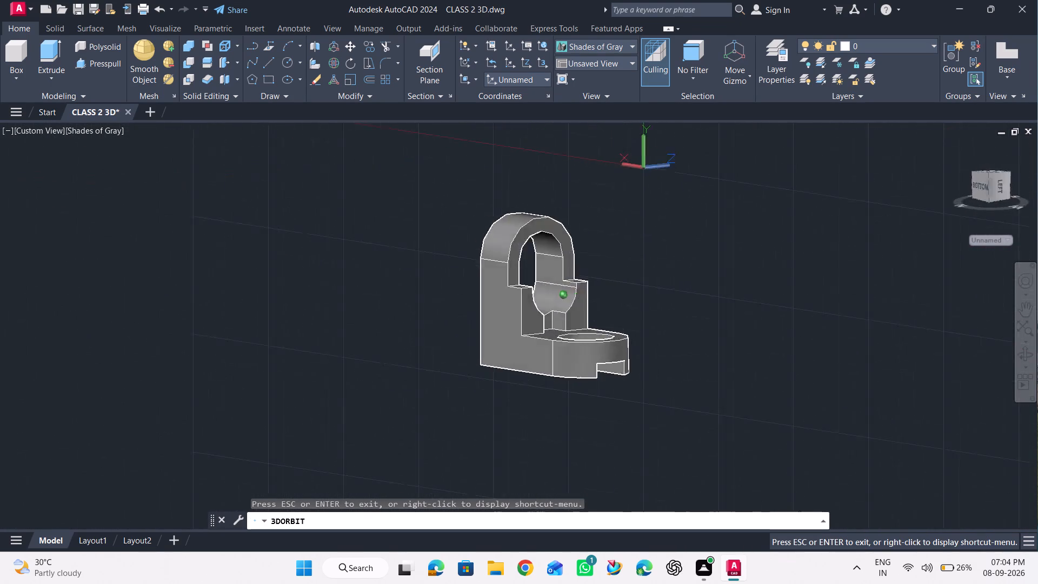
left_click_drag(293, 321, 101, 322)
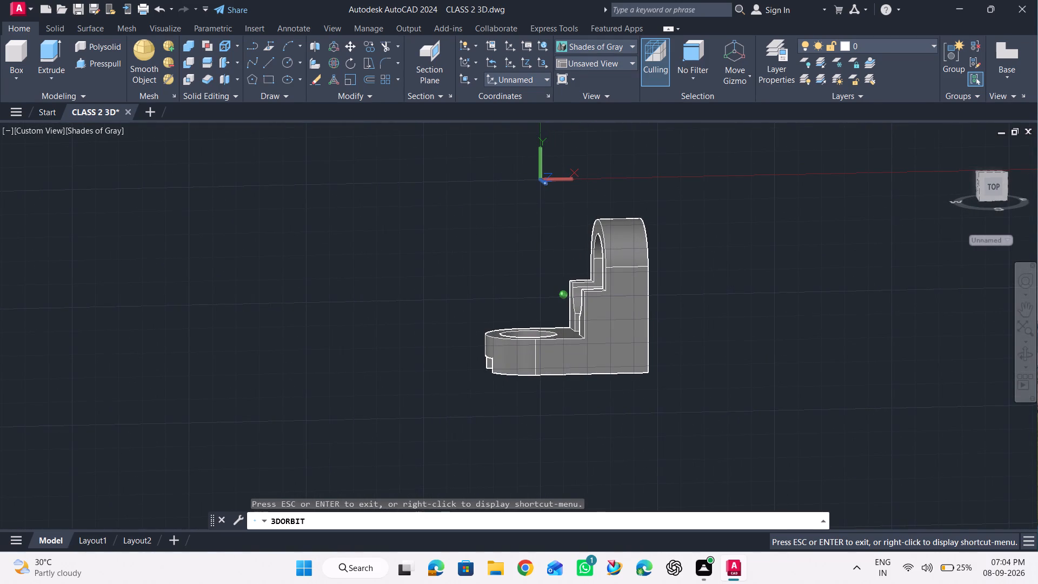
key("Escape")
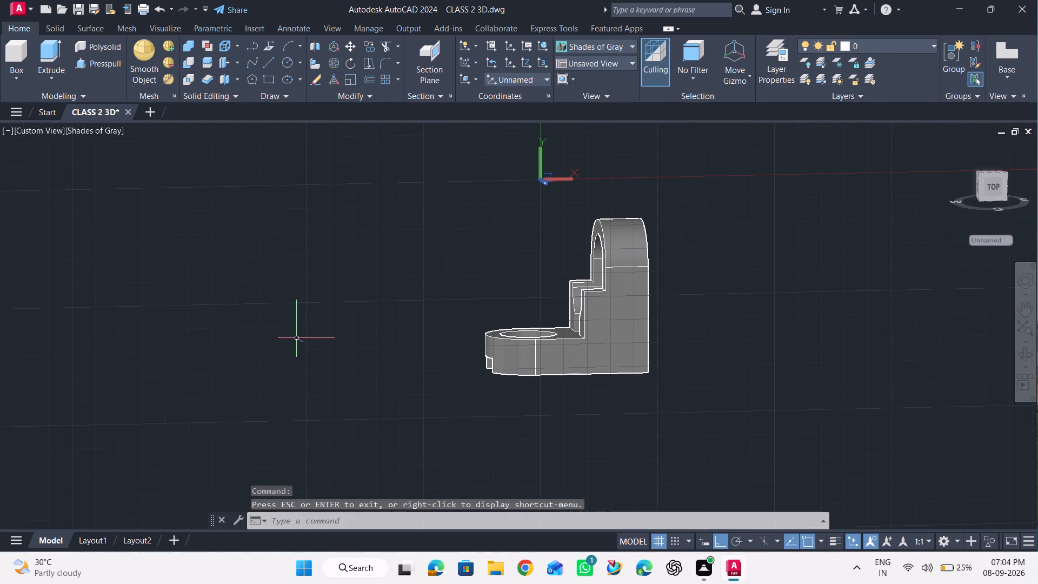
Open the materials browser with the MAT command.
left_click(305, 527)
type("MAT")
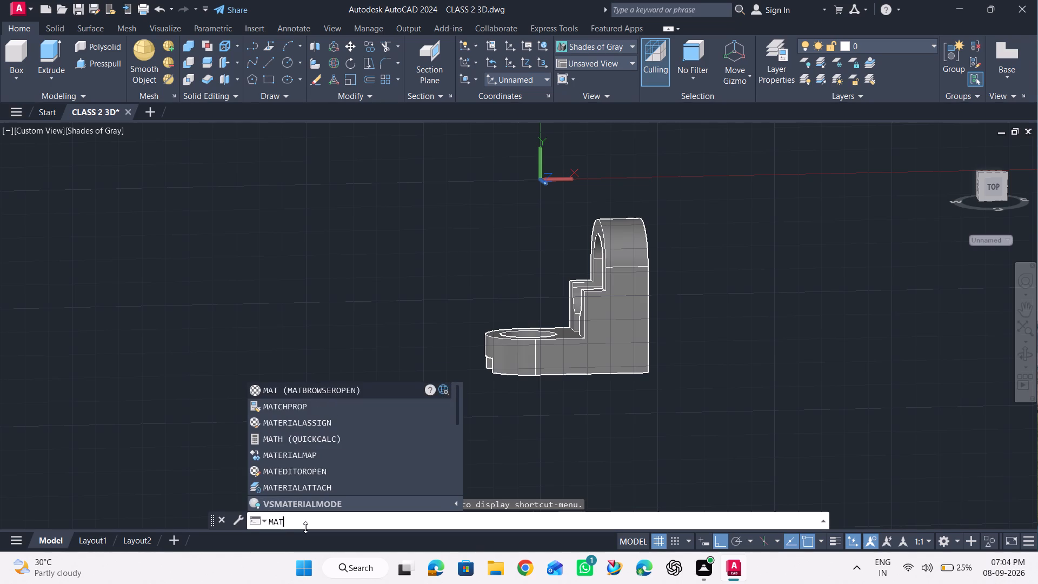
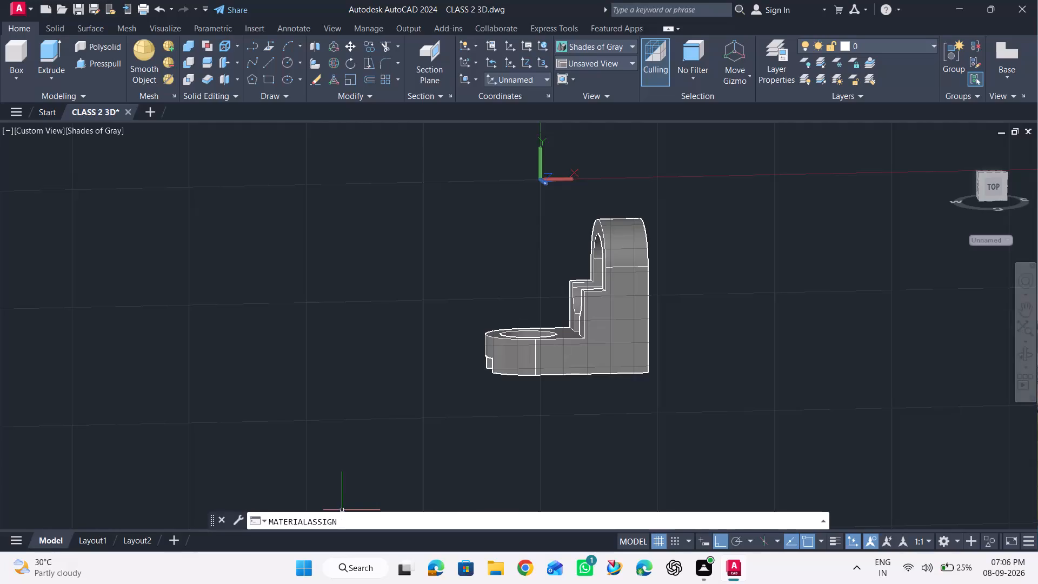
Clear the leftover MATERIALASSIGN text from the command line.
left_click(341, 520)
left_click_drag(341, 520, 278, 516)
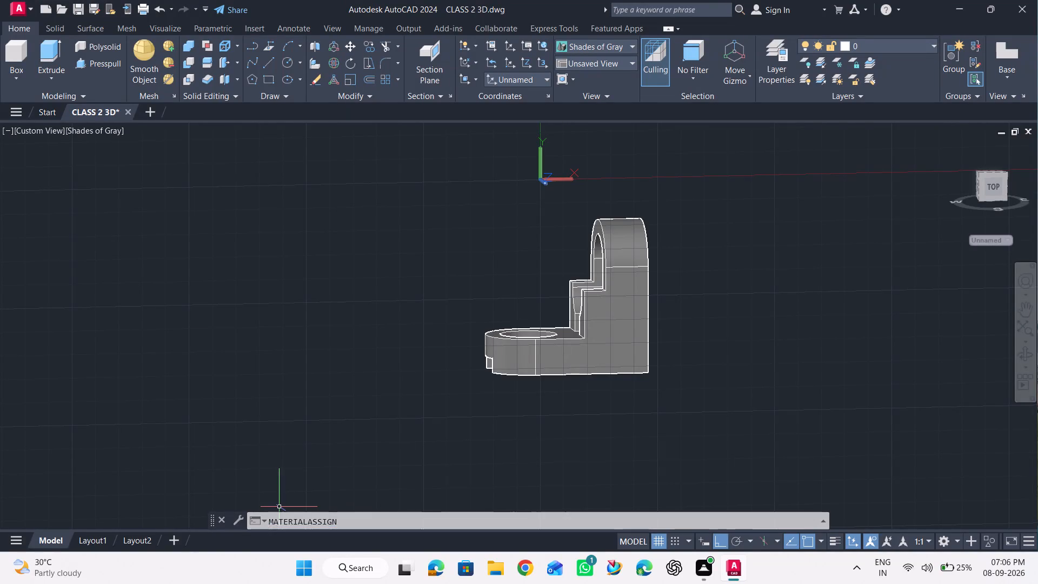
key("BackSpace")
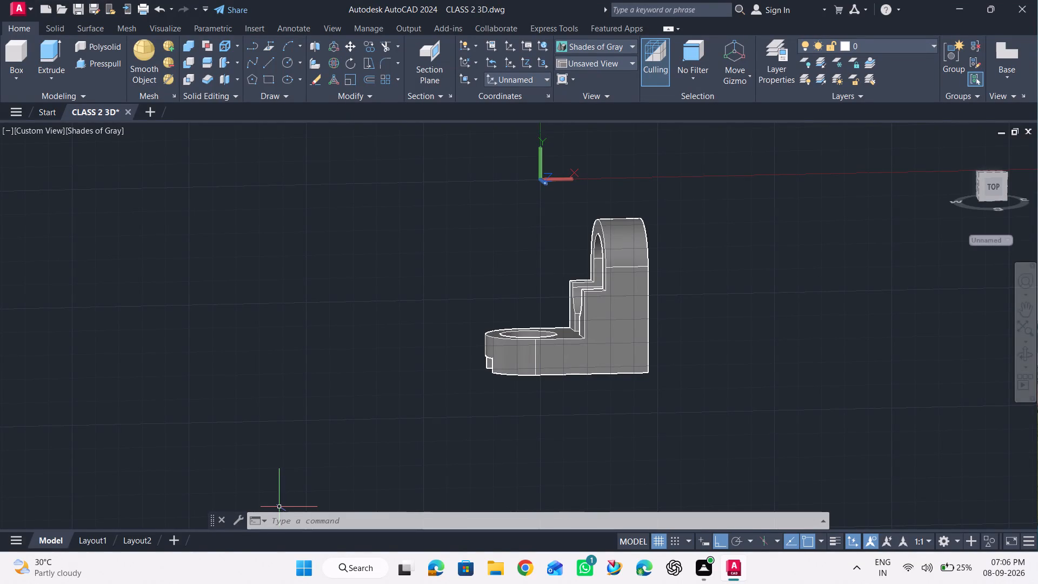
left_click(275, 520)
Switch the coordinate system to the Top preset.
left_click(1030, 360)
left_click_drag(766, 362, 856, 405)
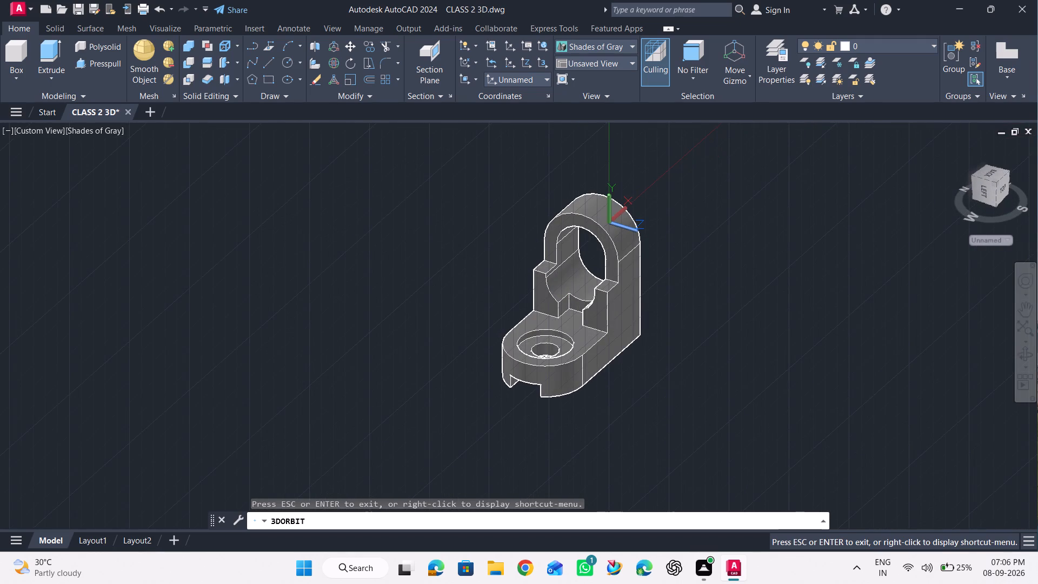
key("Escape")
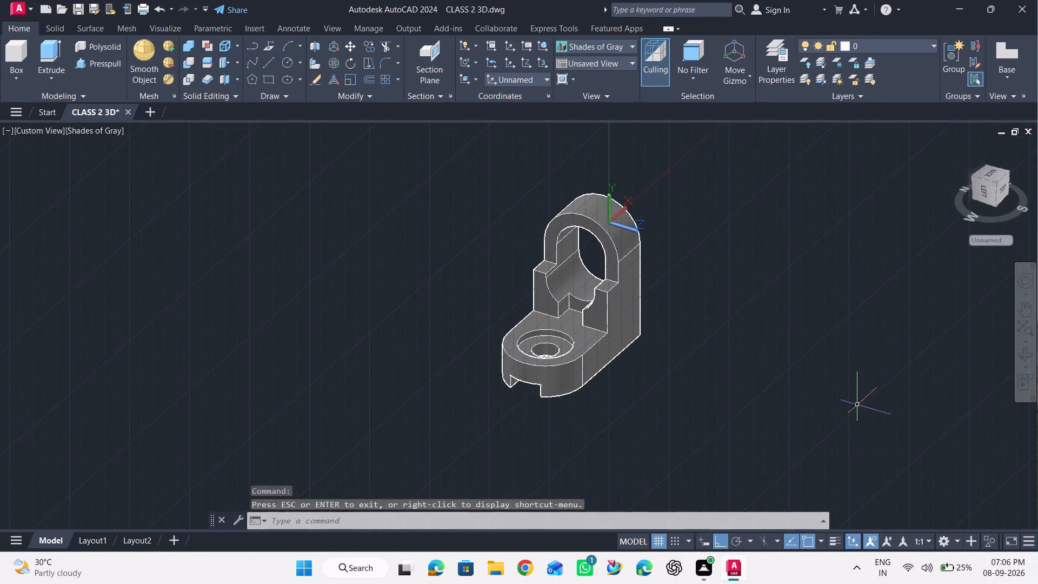
left_click(536, 75)
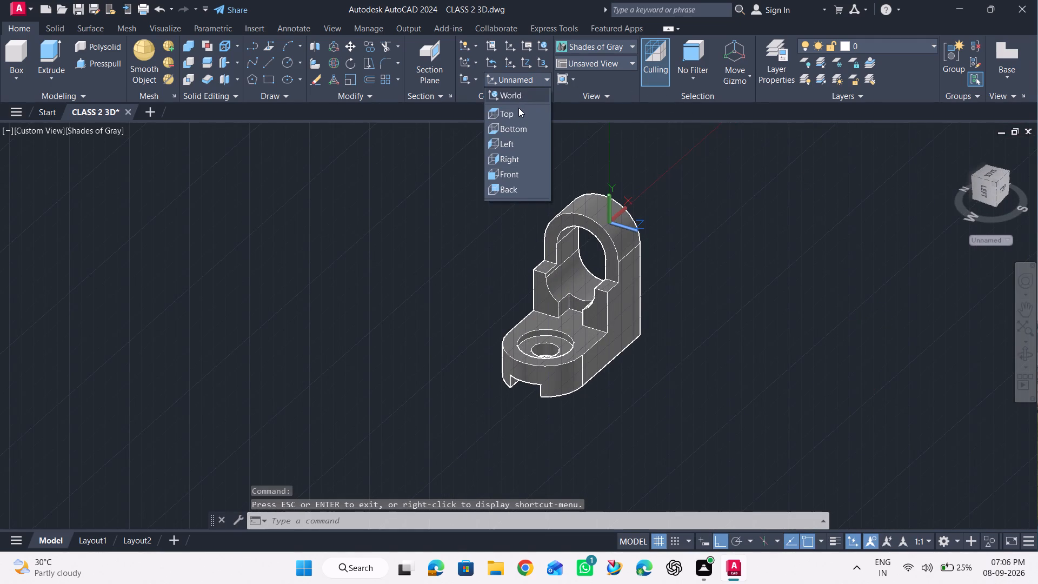
left_click(518, 112)
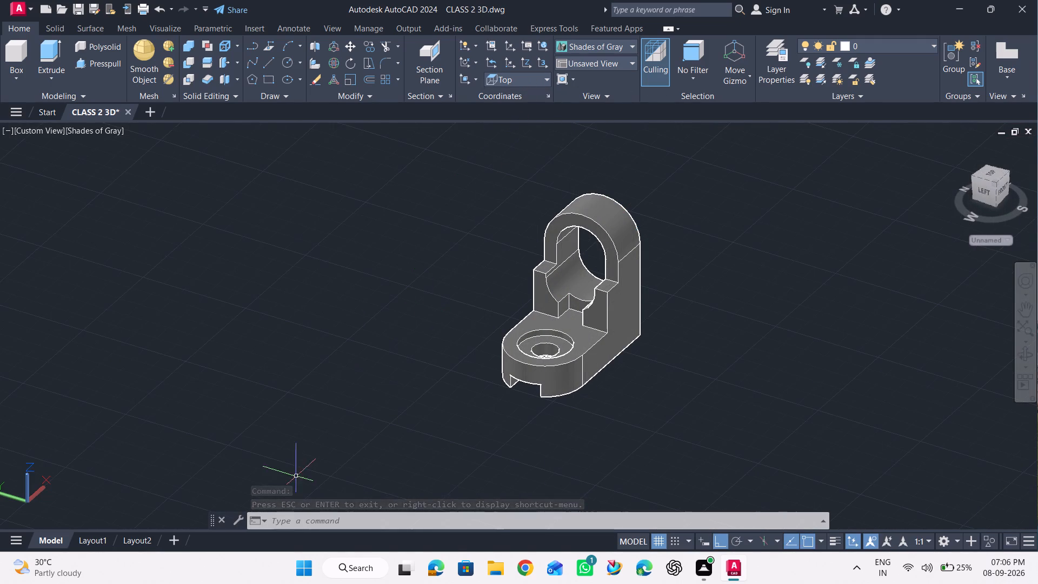
Open the materials browser with the MAT command and search the materials for GOLD.
left_click(283, 522)
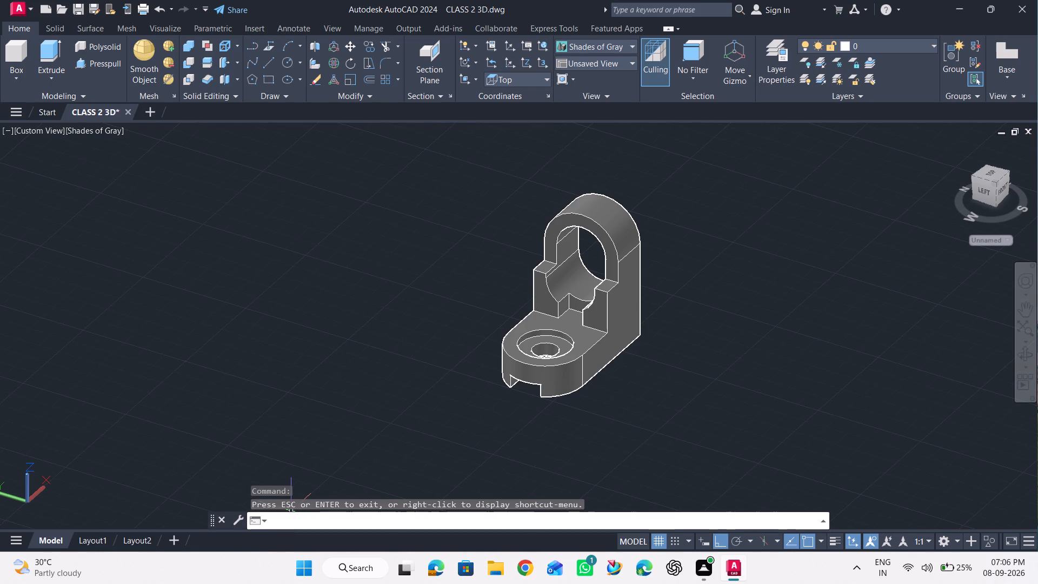
type("MAT")
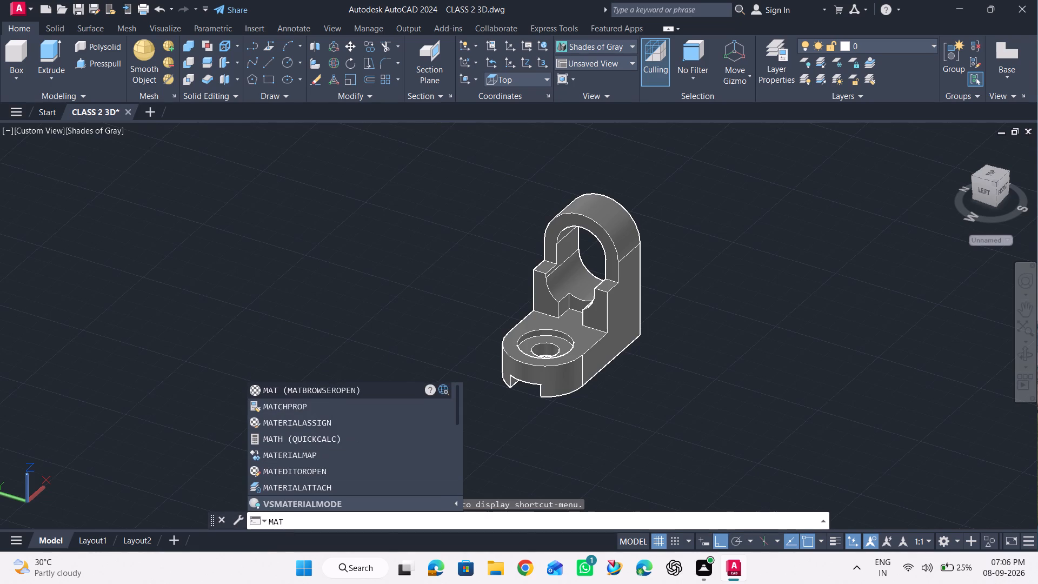
key("Return")
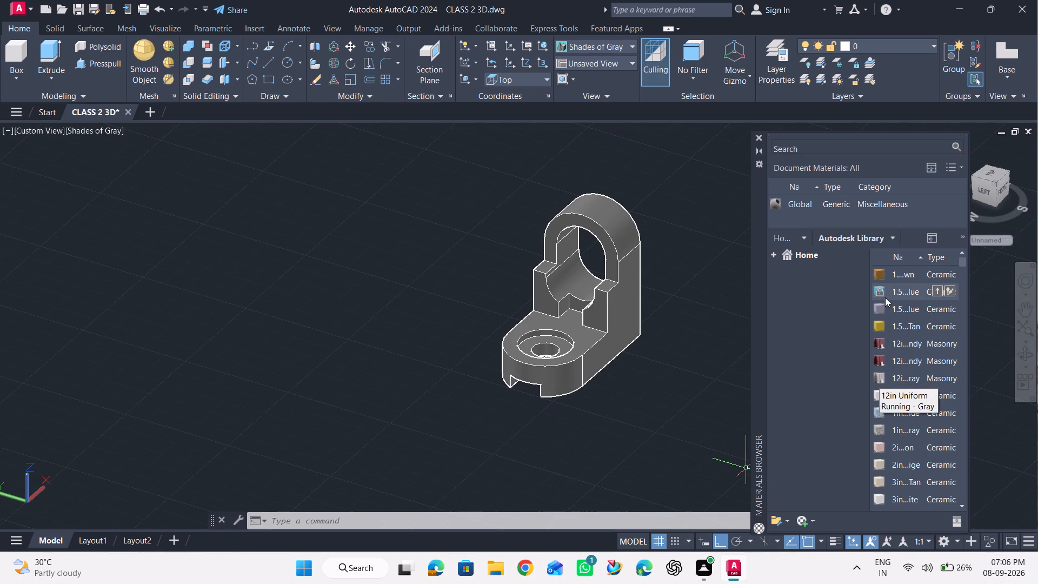
left_click(831, 146)
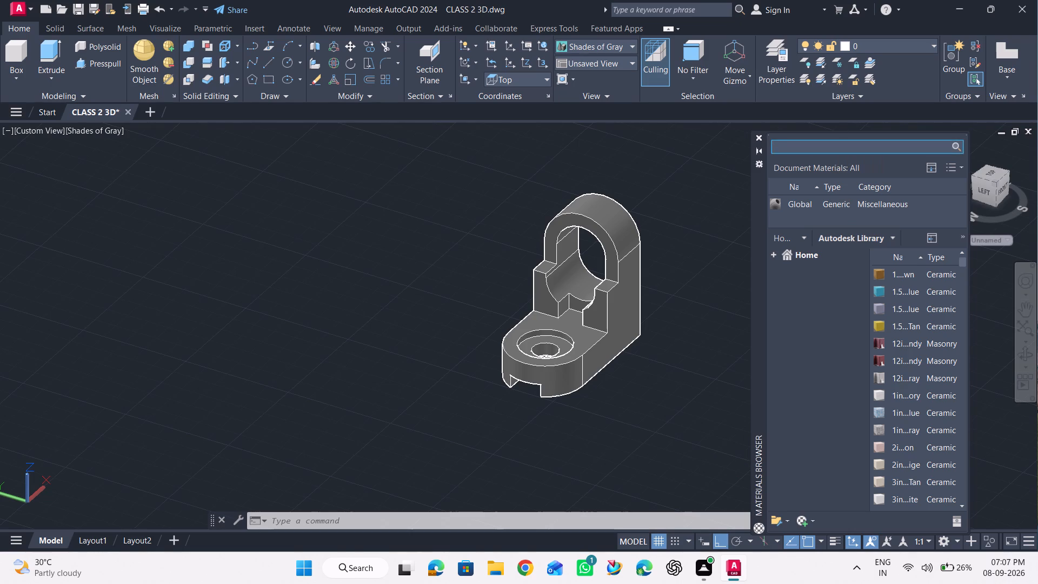
key("g")
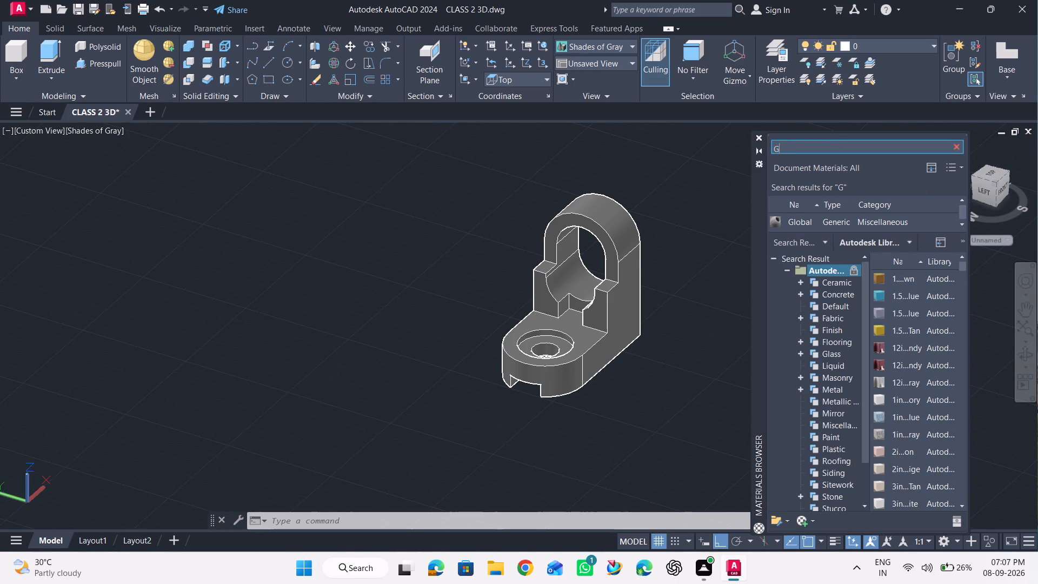
type("OL")
key("d")
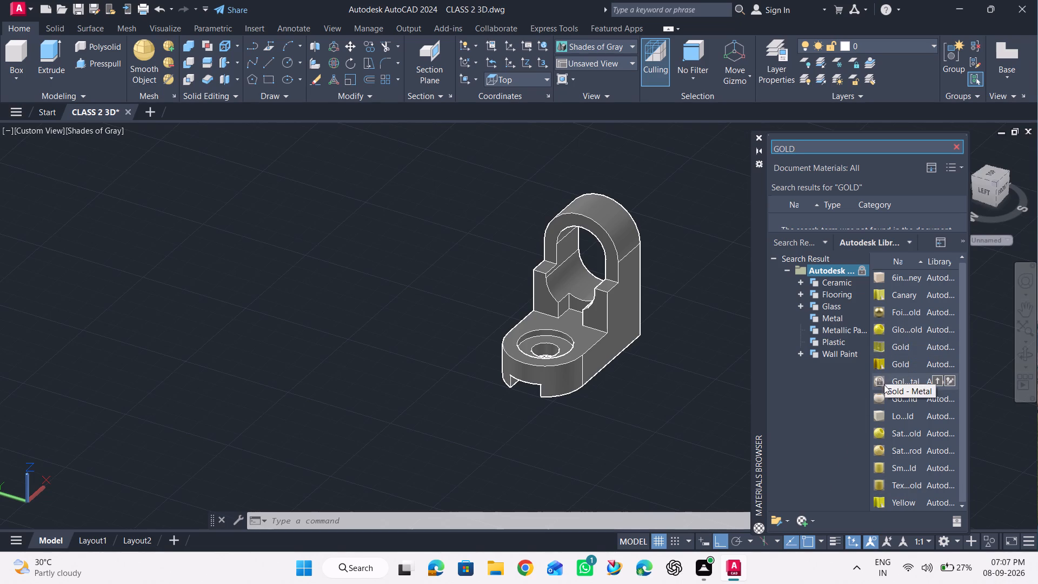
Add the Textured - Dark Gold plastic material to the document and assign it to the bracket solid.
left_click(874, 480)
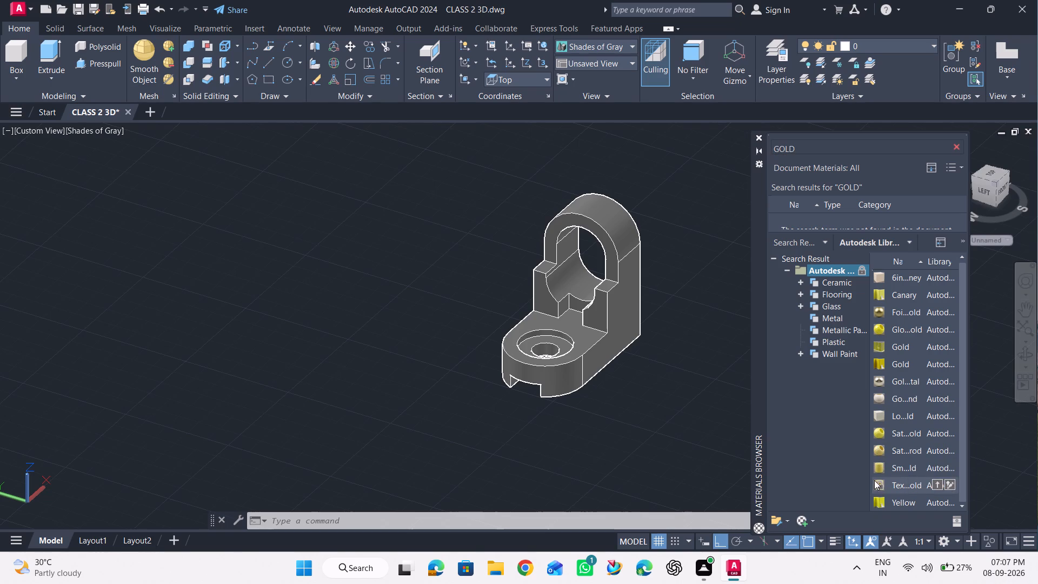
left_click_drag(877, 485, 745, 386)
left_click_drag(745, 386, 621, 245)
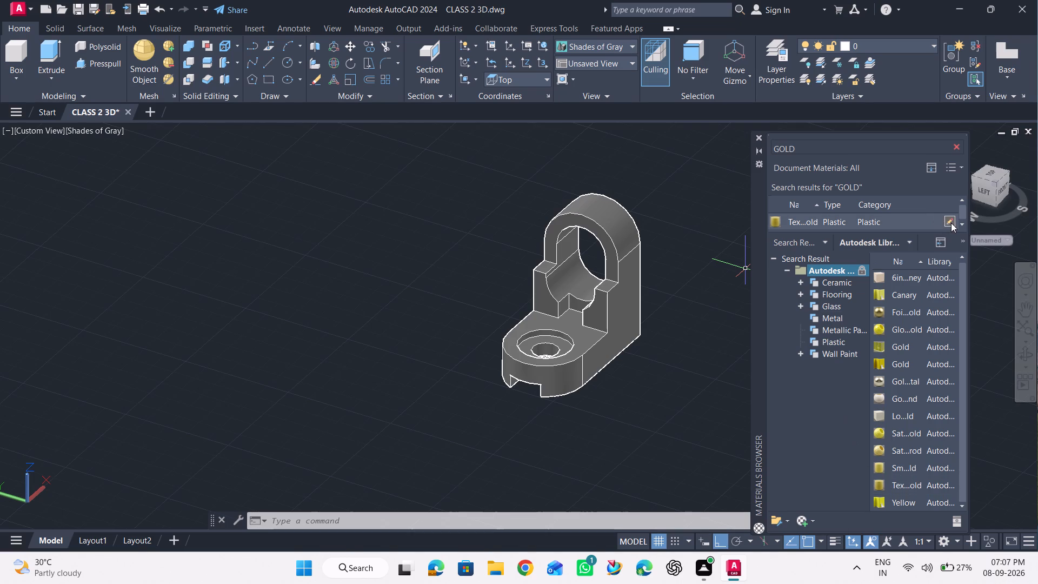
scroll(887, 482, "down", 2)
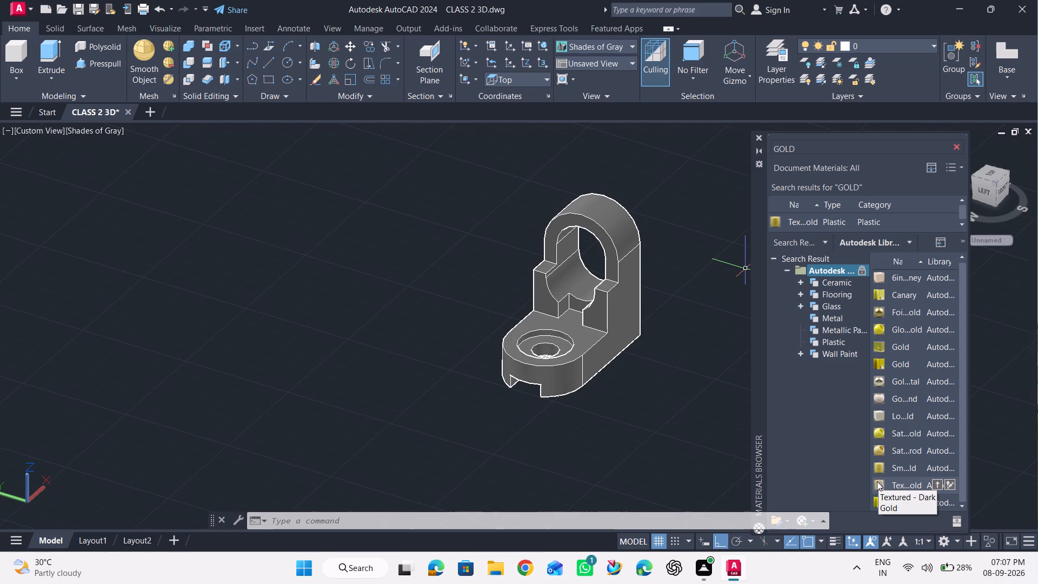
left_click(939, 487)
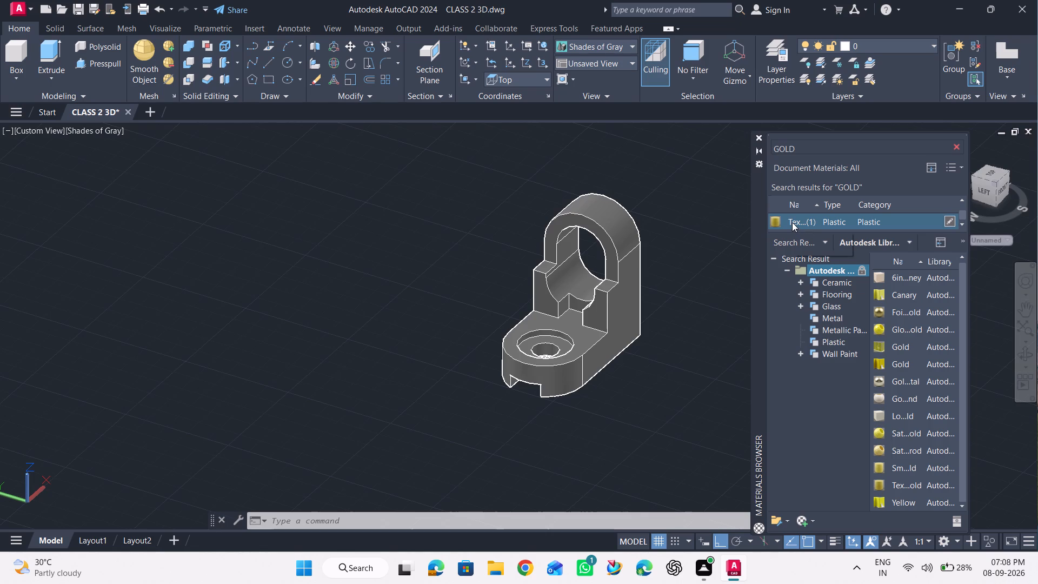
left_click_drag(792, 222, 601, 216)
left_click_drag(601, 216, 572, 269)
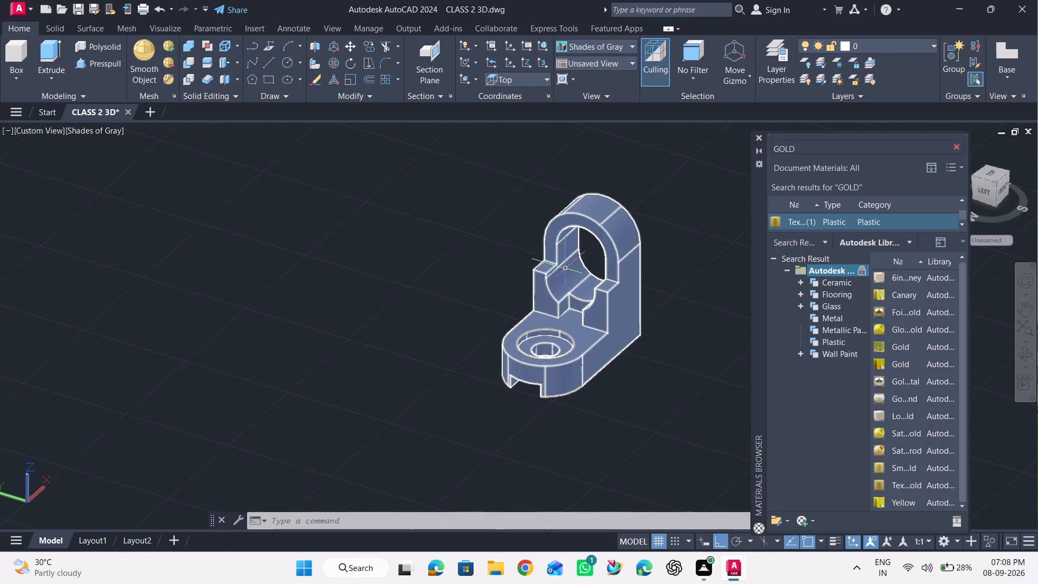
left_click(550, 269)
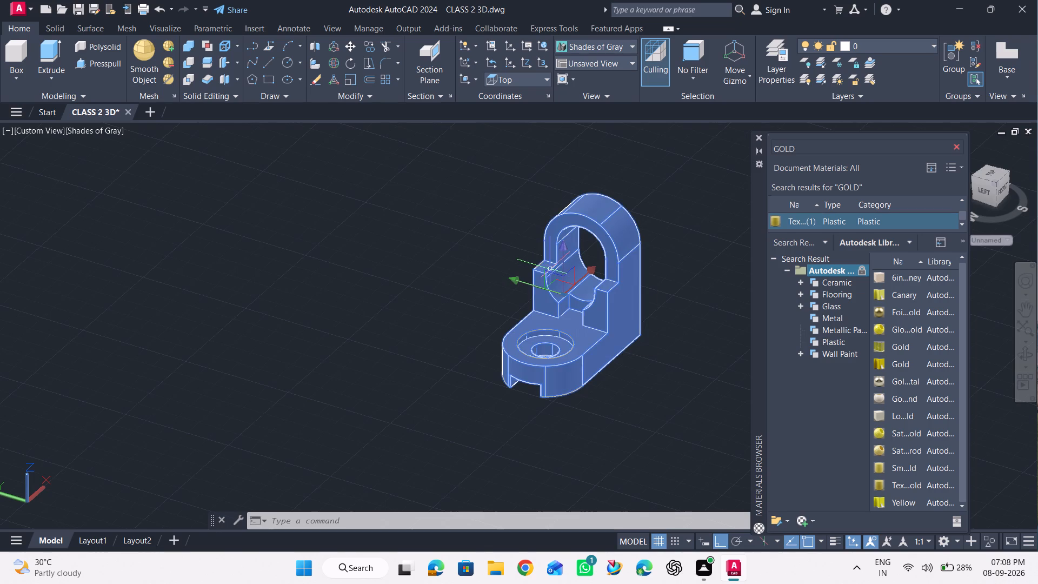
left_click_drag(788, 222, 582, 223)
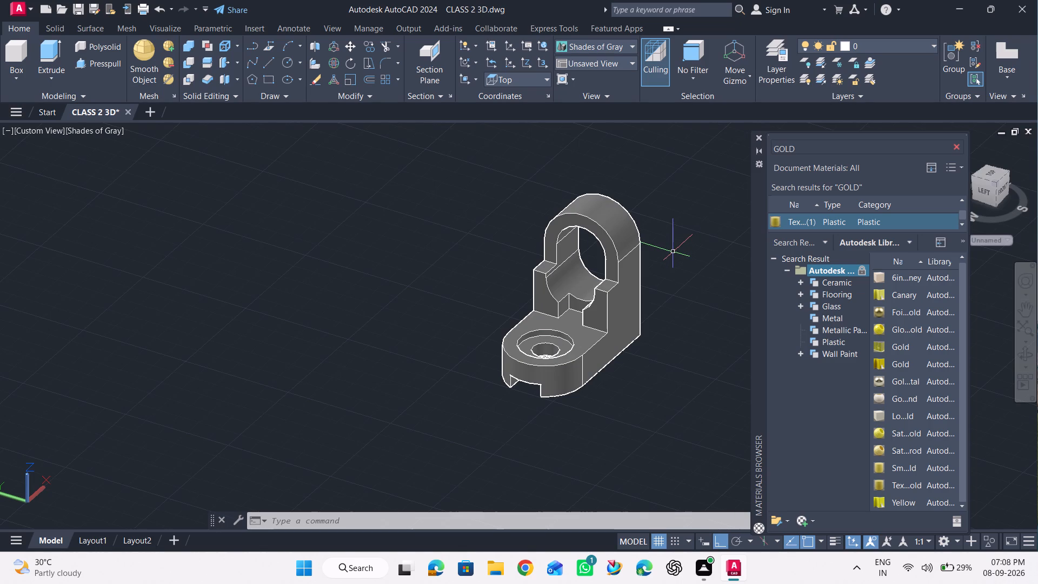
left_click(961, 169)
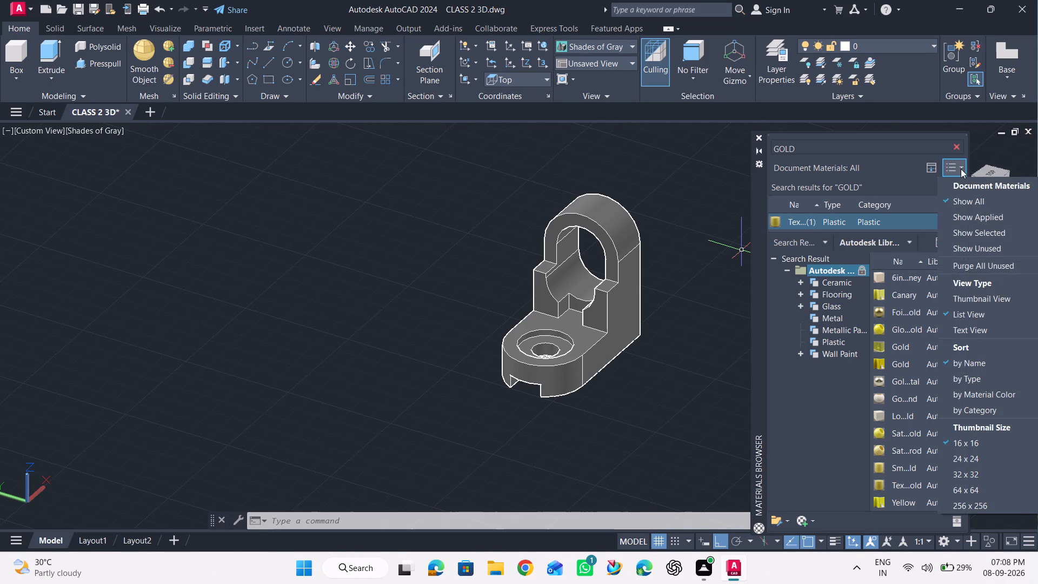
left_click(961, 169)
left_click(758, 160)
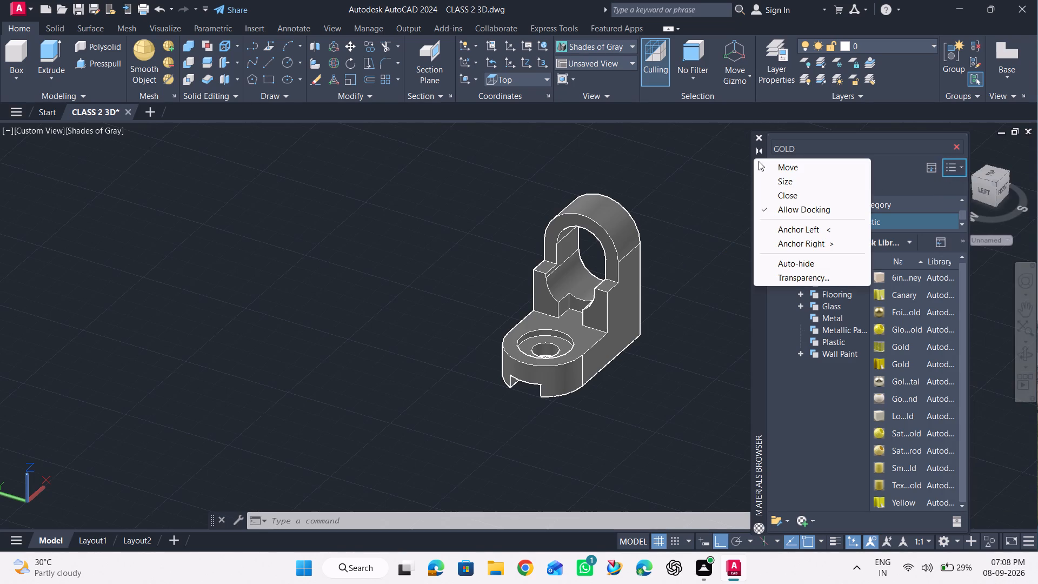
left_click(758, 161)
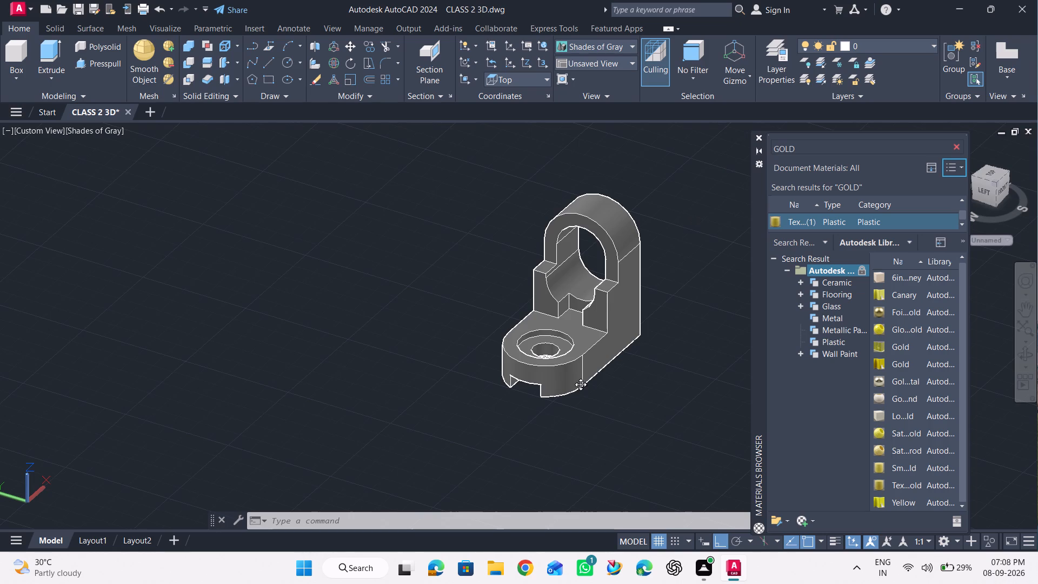
Set the visual style to Realistic.
left_click(360, 522)
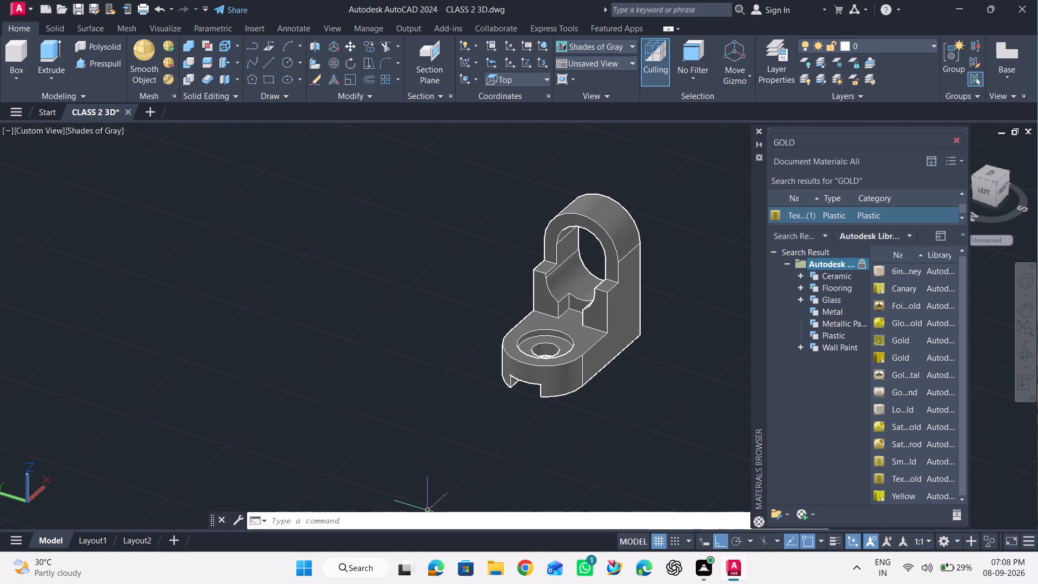
left_click(408, 517)
type("RE")
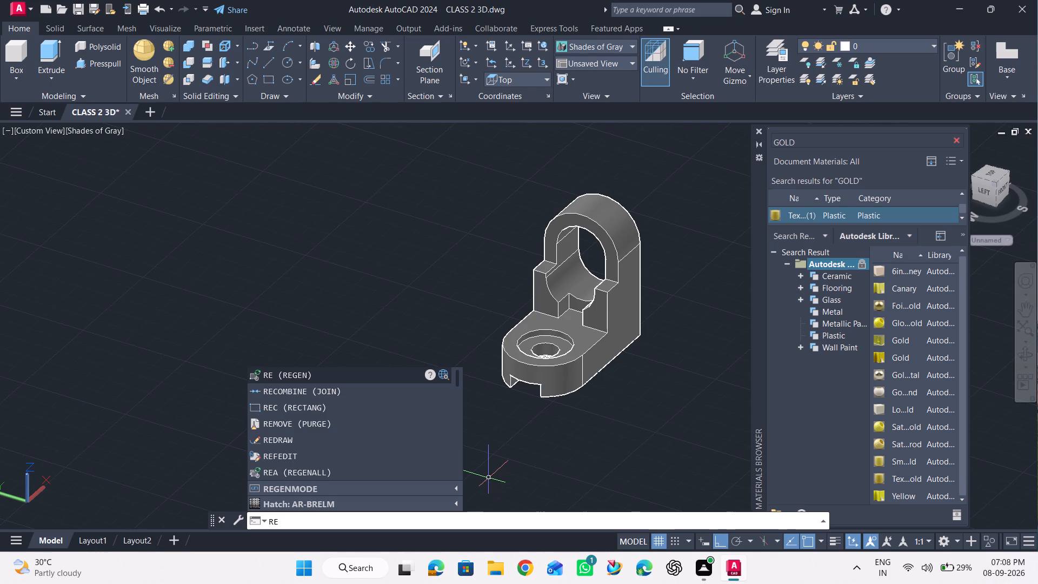
key("a")
key("l")
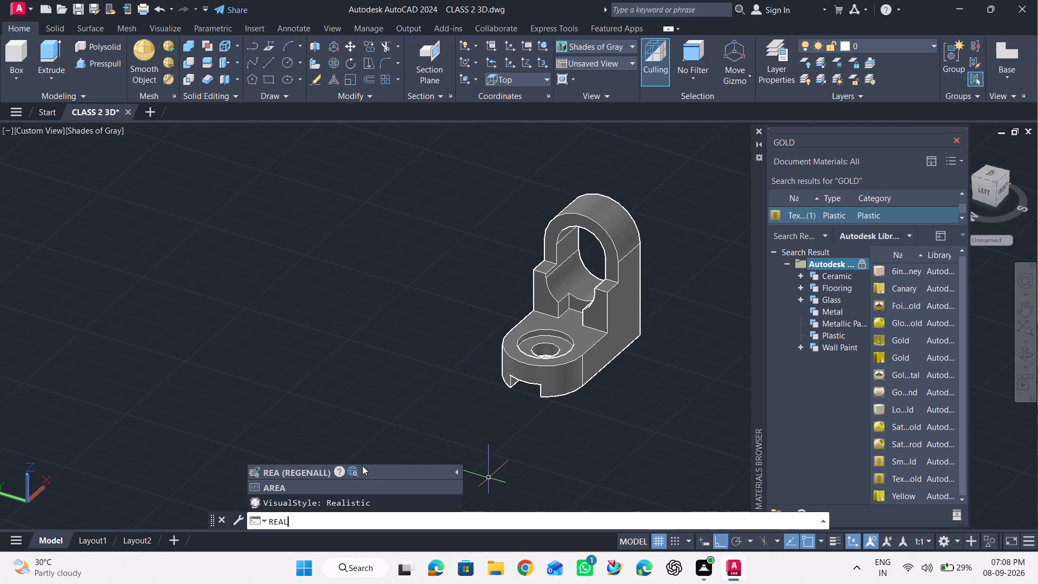
left_click(345, 500)
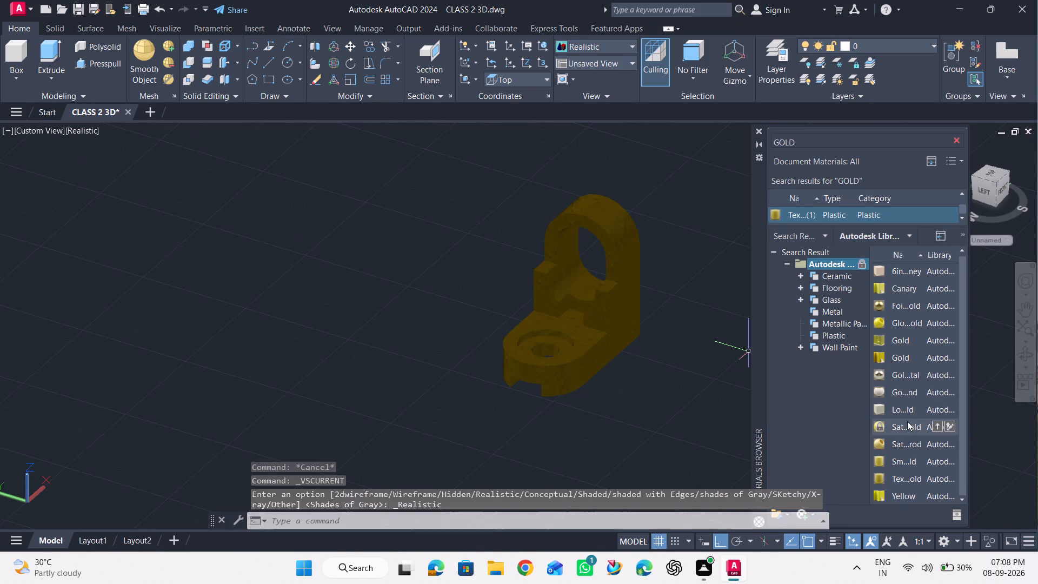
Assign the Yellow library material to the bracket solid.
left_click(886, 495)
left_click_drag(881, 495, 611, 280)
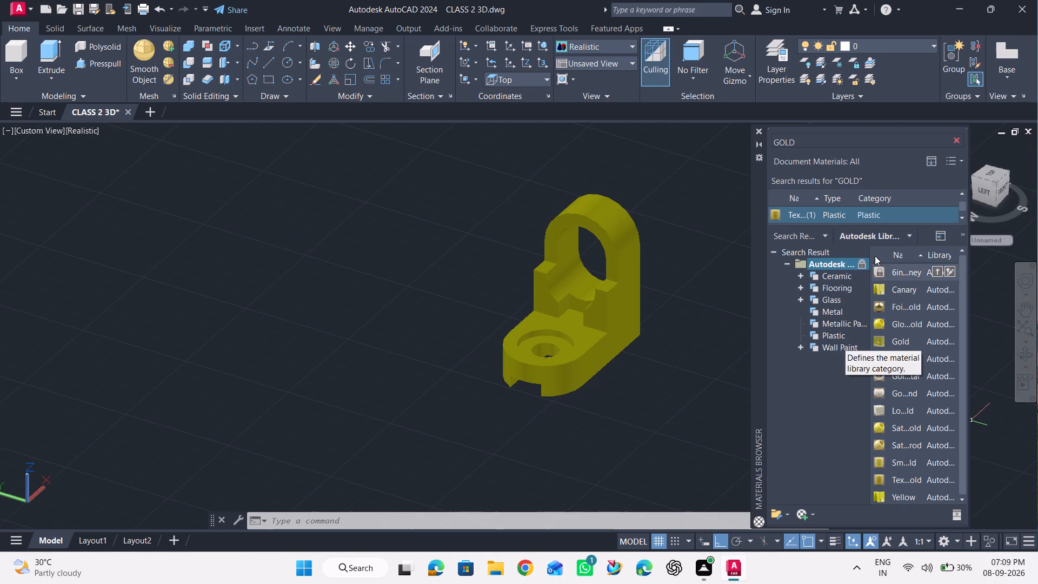
Filter the gold search to the Metal category and assign the Gold - Metal material to the bracket solid.
left_click(874, 215)
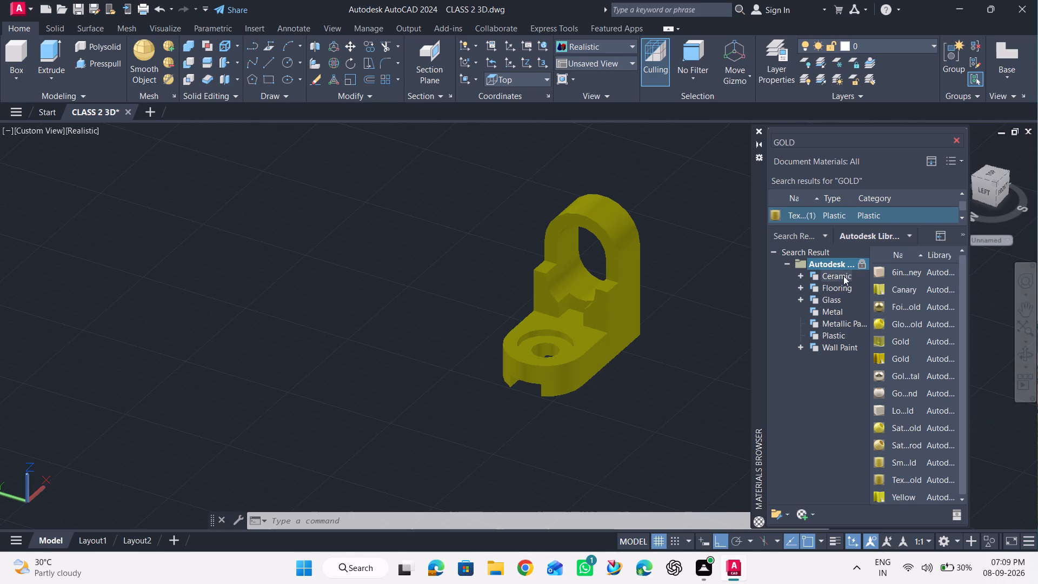
left_click(834, 309)
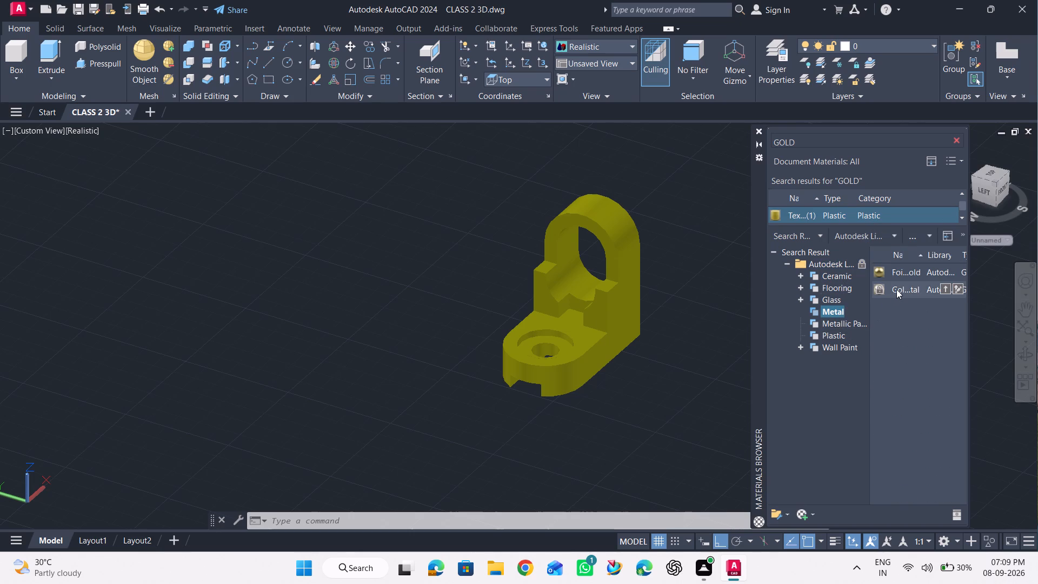
left_click_drag(895, 289, 622, 268)
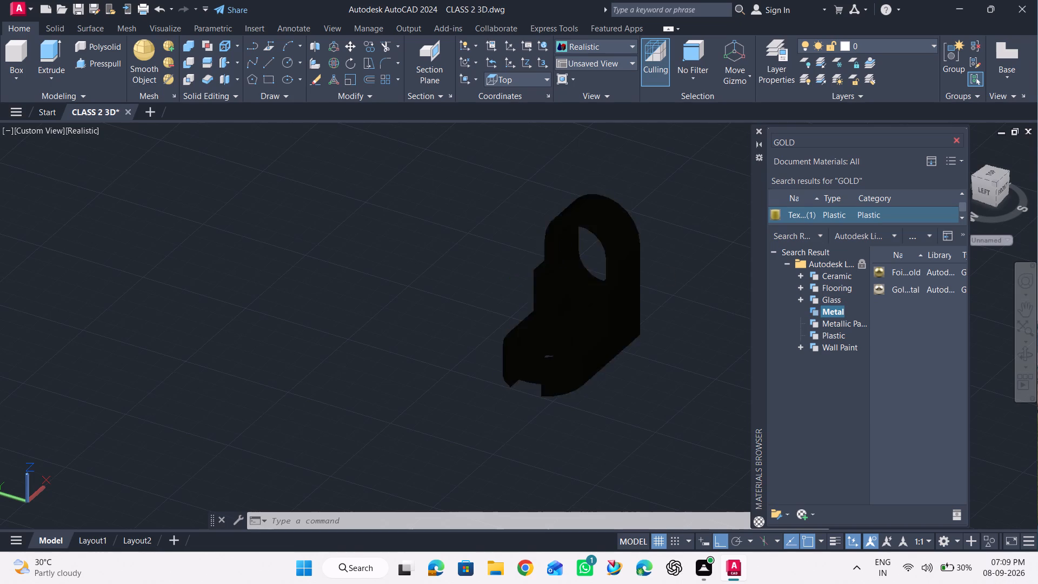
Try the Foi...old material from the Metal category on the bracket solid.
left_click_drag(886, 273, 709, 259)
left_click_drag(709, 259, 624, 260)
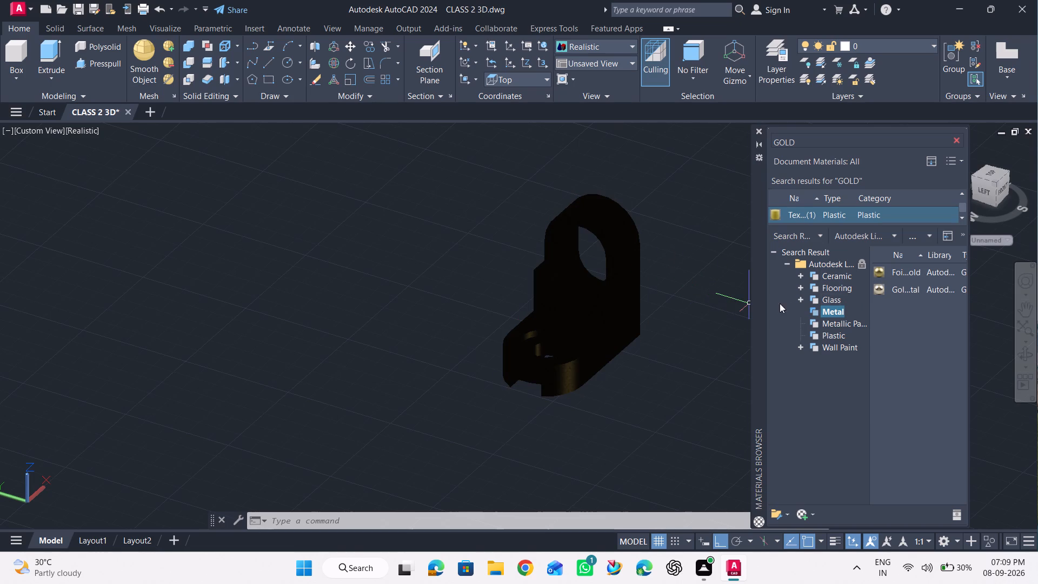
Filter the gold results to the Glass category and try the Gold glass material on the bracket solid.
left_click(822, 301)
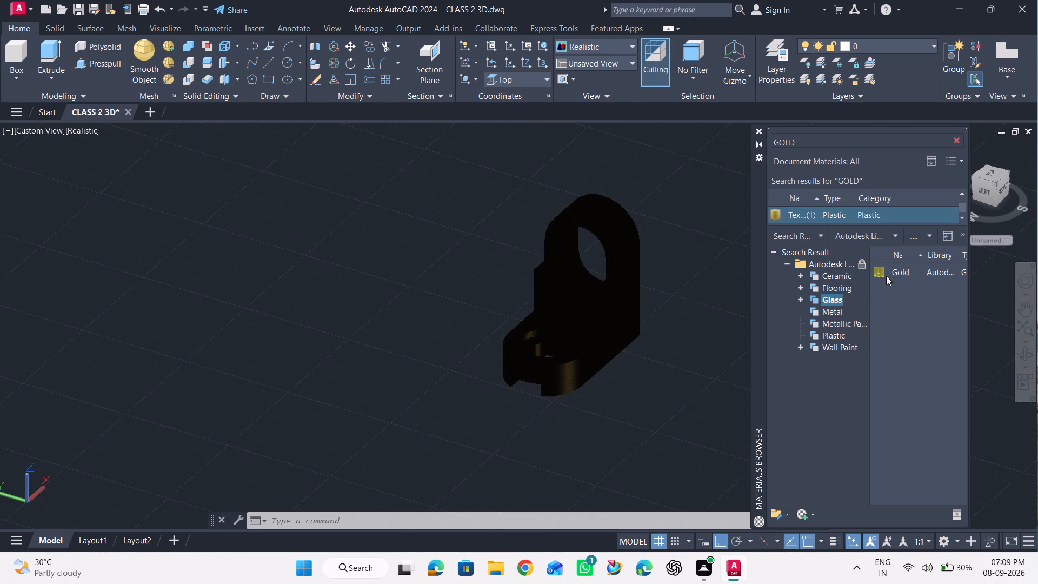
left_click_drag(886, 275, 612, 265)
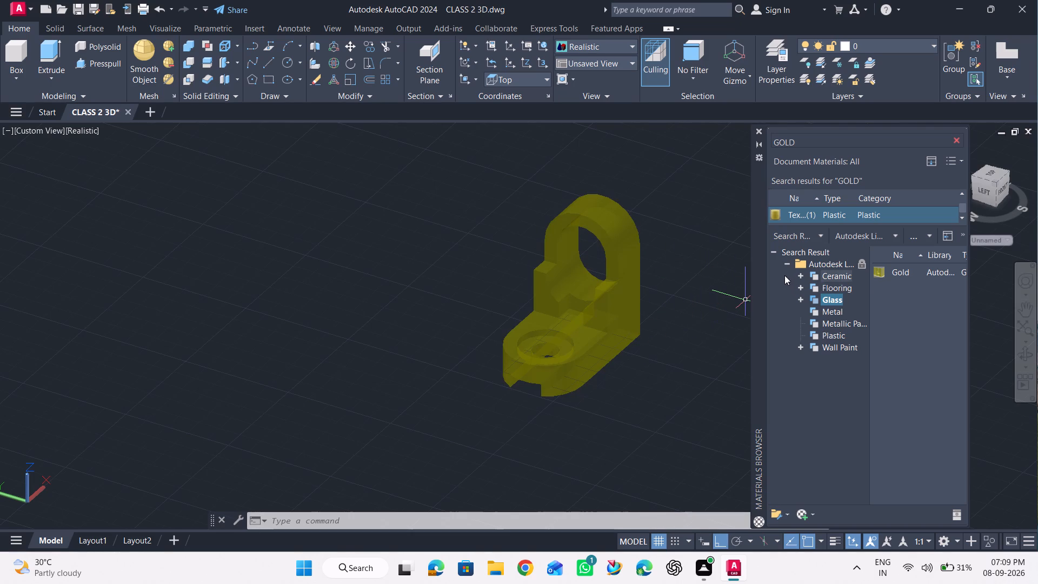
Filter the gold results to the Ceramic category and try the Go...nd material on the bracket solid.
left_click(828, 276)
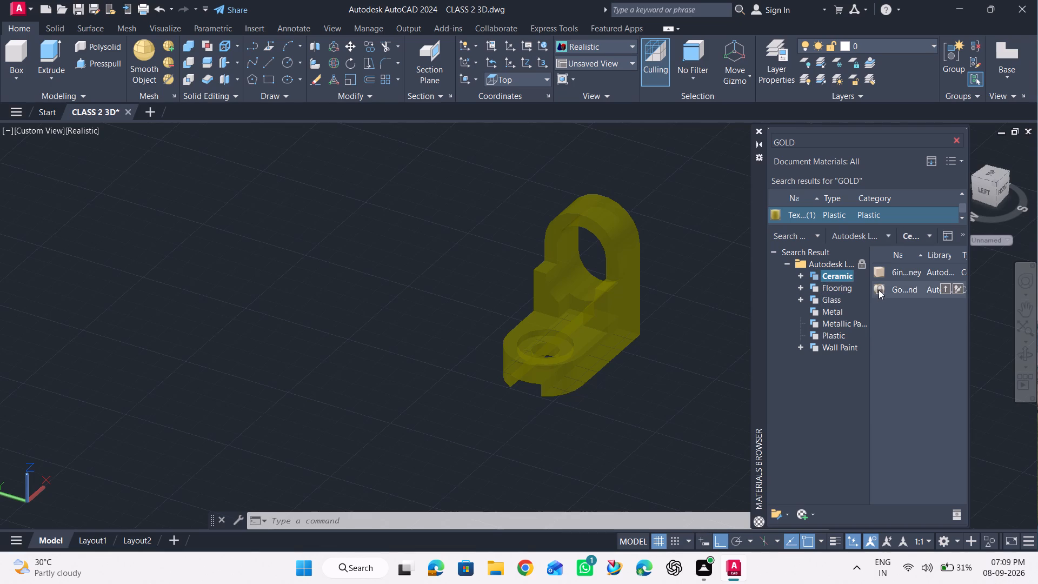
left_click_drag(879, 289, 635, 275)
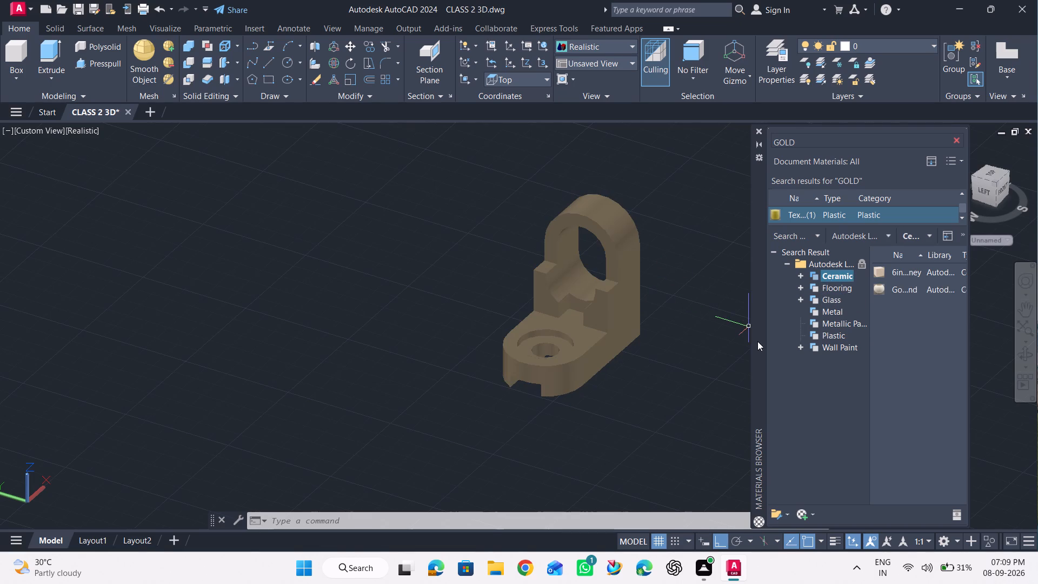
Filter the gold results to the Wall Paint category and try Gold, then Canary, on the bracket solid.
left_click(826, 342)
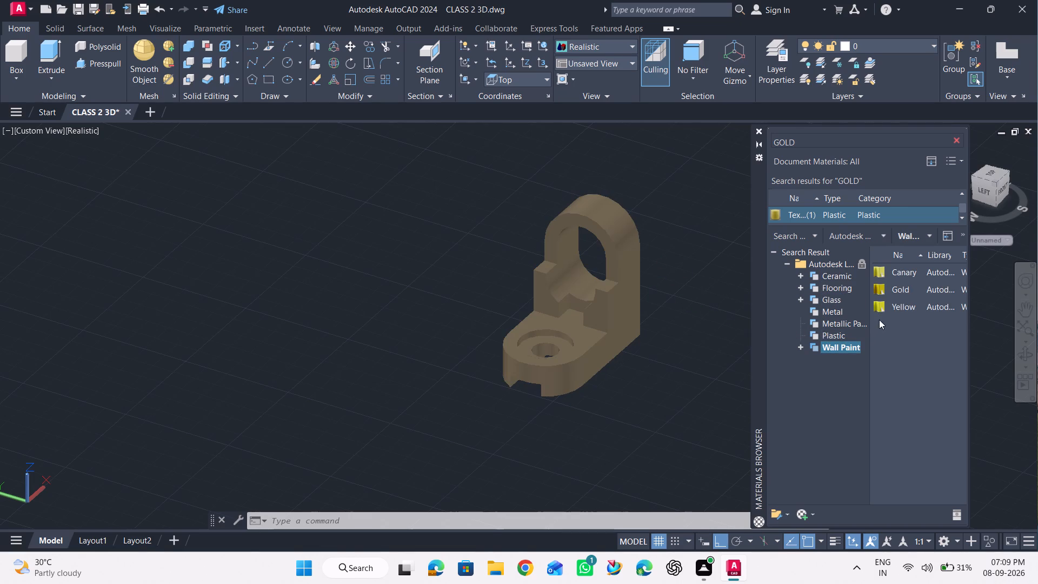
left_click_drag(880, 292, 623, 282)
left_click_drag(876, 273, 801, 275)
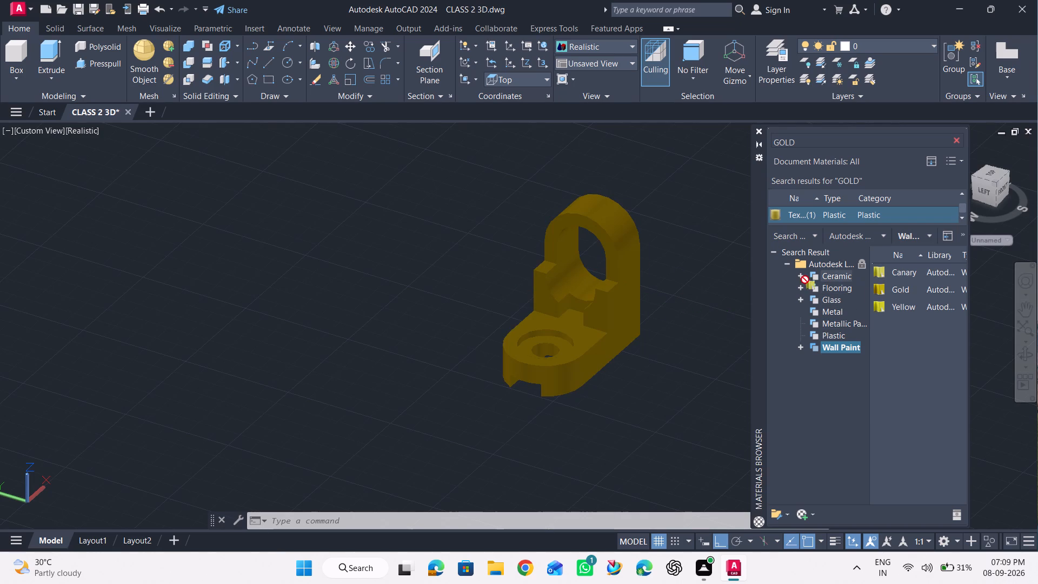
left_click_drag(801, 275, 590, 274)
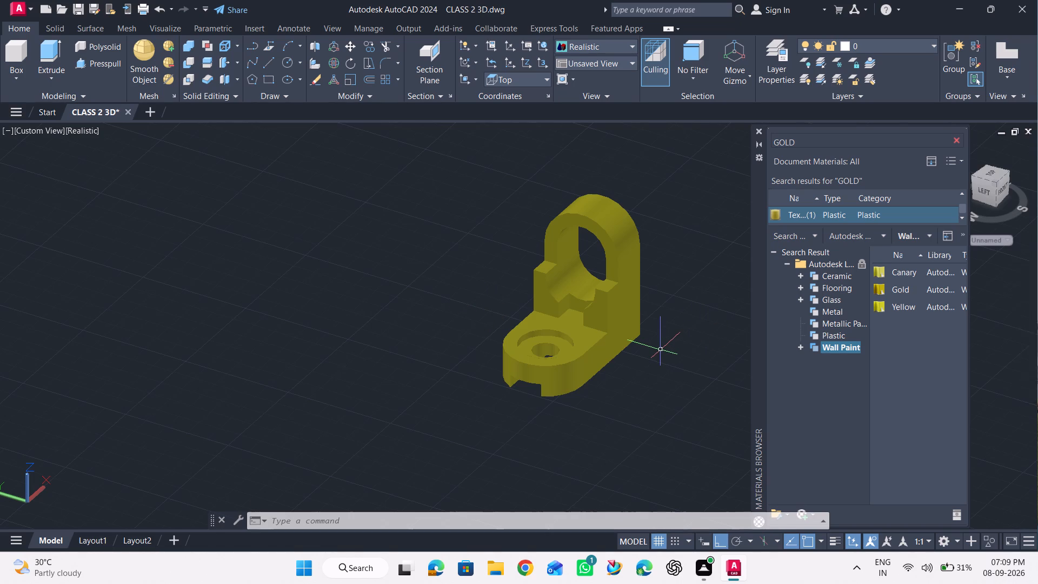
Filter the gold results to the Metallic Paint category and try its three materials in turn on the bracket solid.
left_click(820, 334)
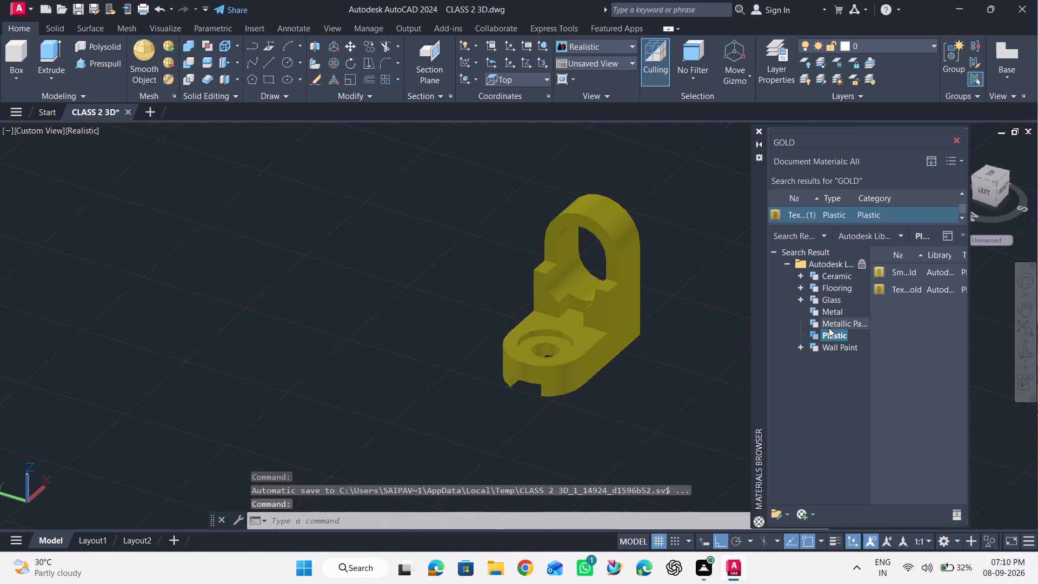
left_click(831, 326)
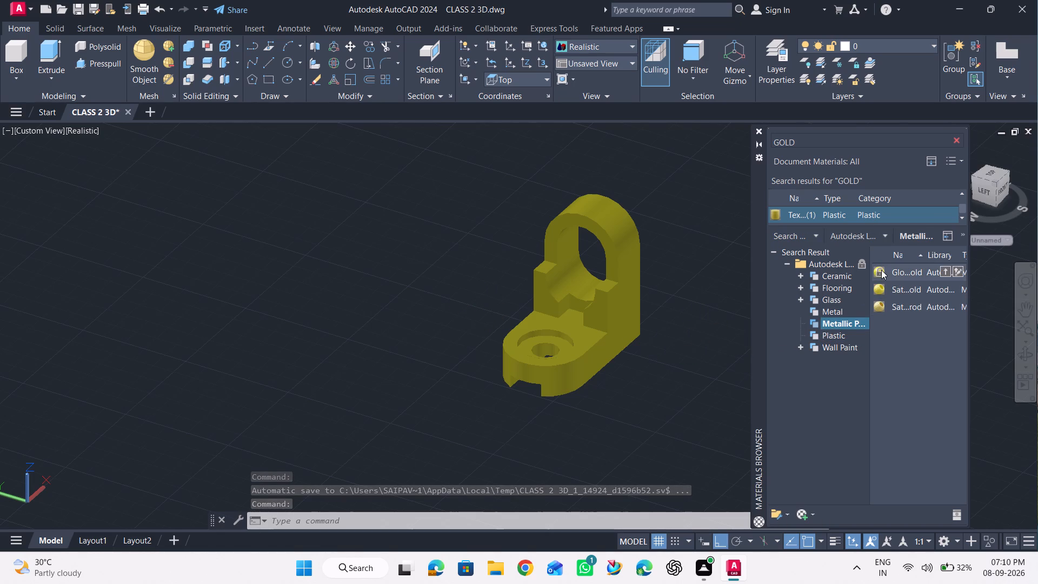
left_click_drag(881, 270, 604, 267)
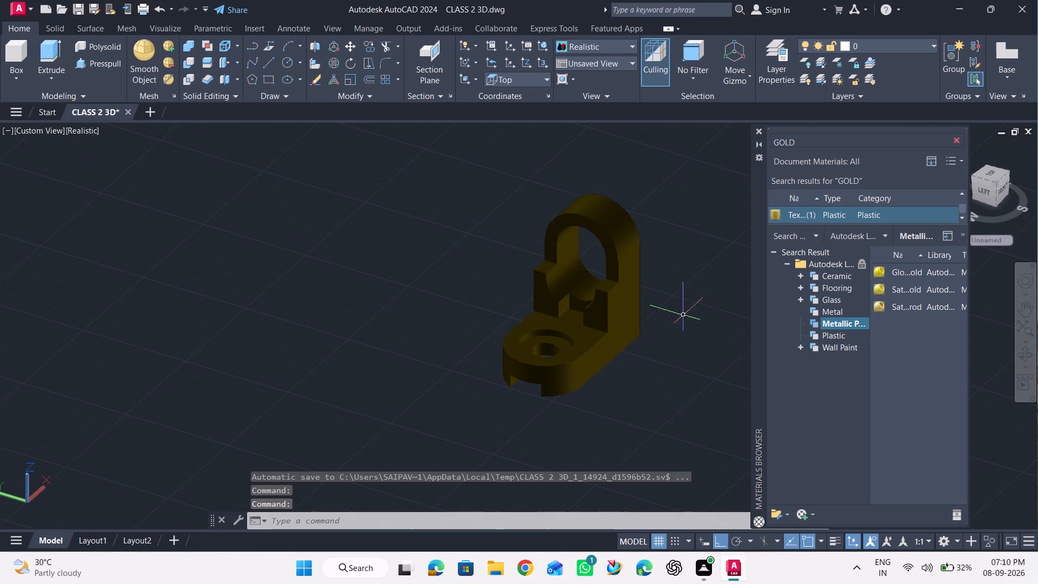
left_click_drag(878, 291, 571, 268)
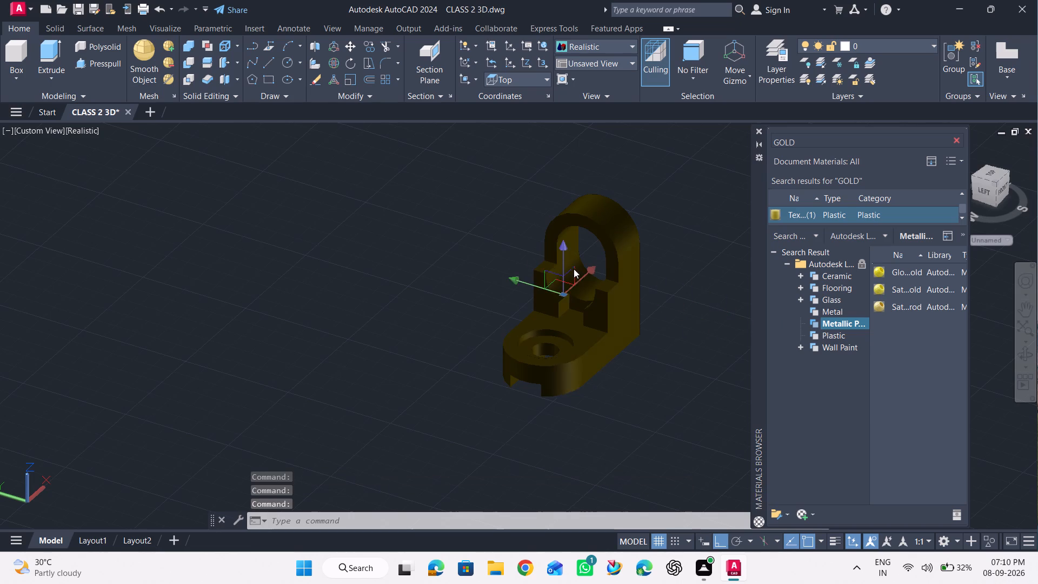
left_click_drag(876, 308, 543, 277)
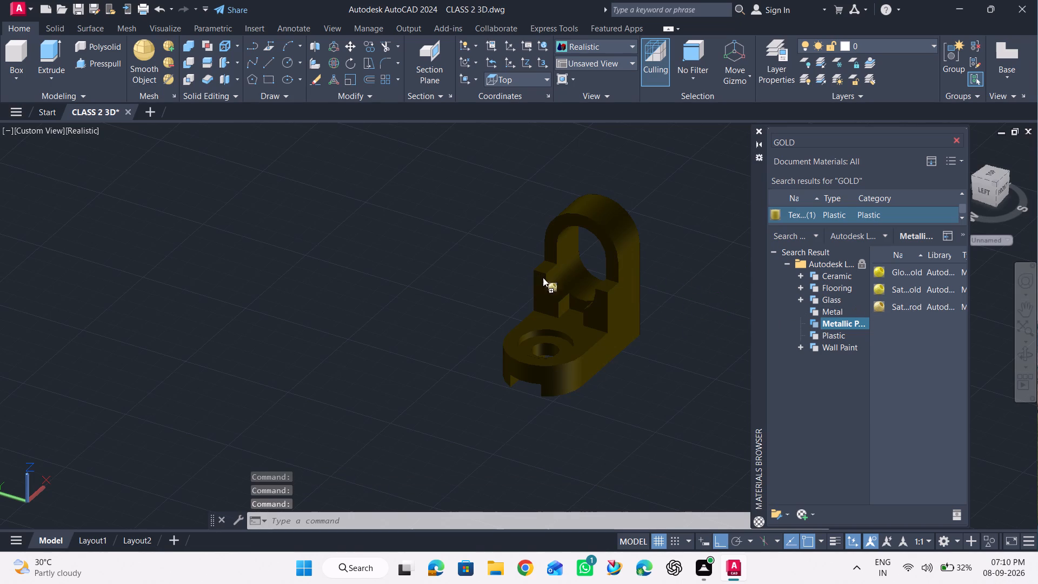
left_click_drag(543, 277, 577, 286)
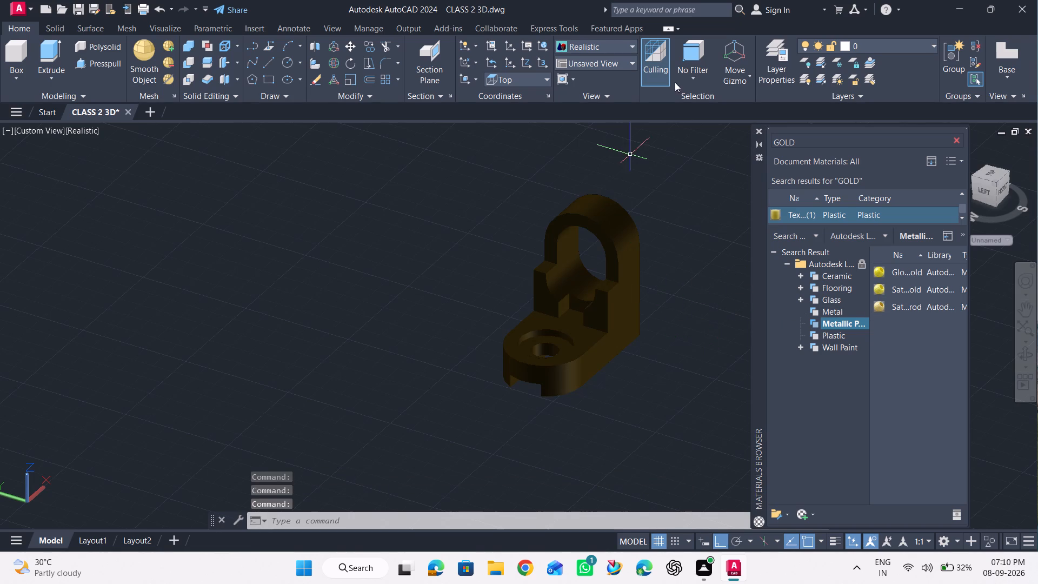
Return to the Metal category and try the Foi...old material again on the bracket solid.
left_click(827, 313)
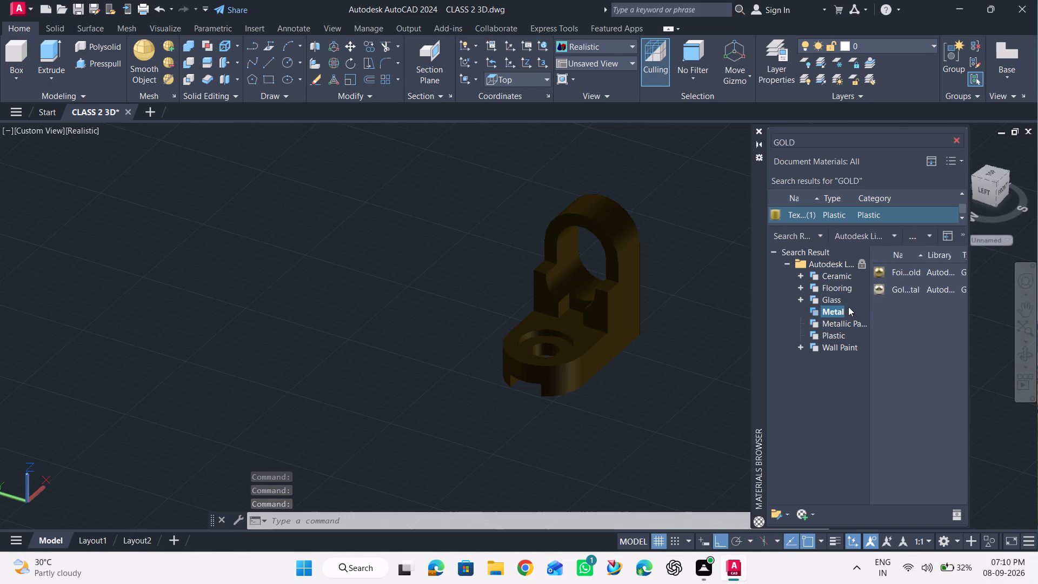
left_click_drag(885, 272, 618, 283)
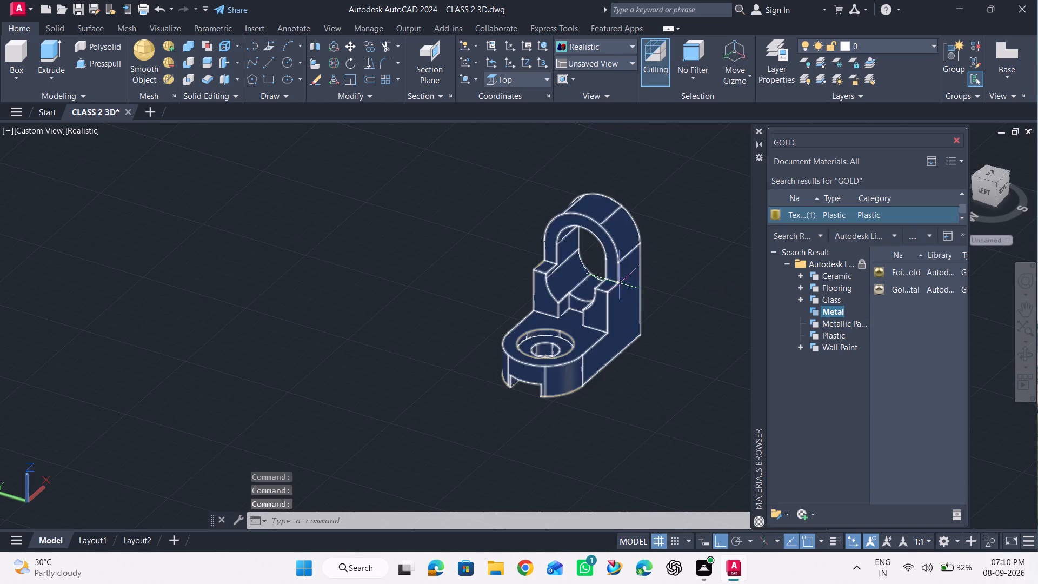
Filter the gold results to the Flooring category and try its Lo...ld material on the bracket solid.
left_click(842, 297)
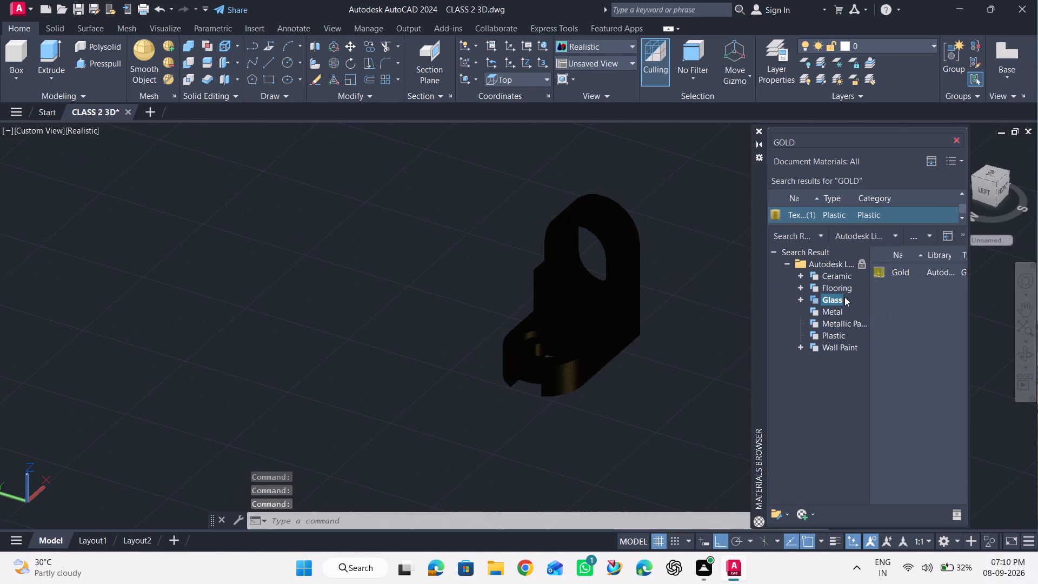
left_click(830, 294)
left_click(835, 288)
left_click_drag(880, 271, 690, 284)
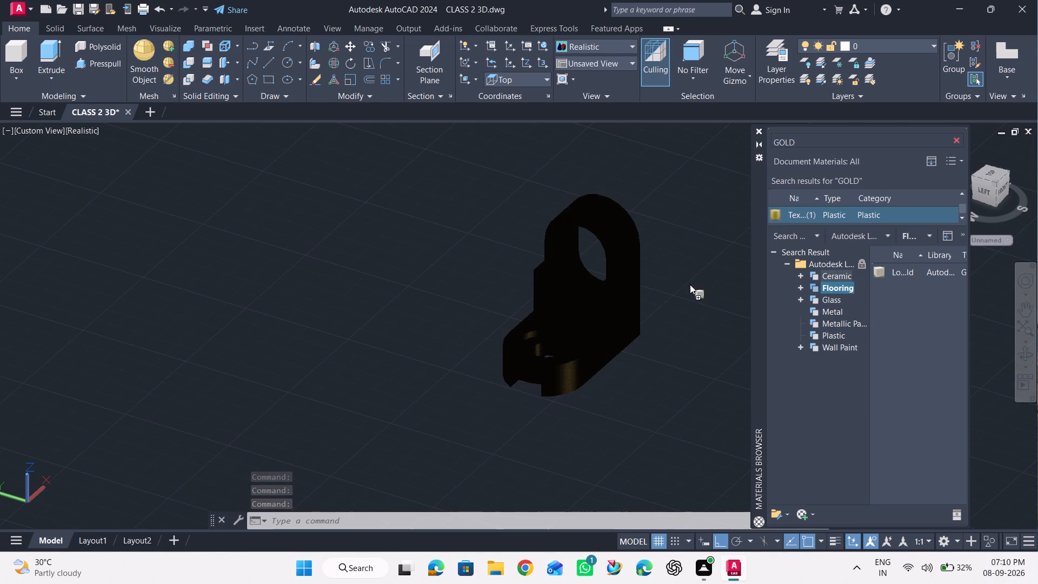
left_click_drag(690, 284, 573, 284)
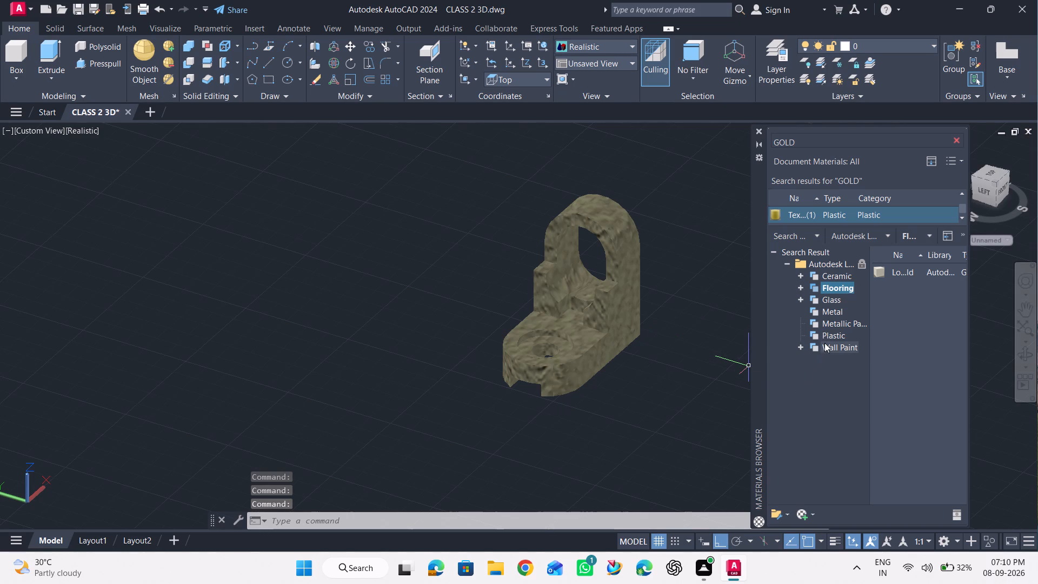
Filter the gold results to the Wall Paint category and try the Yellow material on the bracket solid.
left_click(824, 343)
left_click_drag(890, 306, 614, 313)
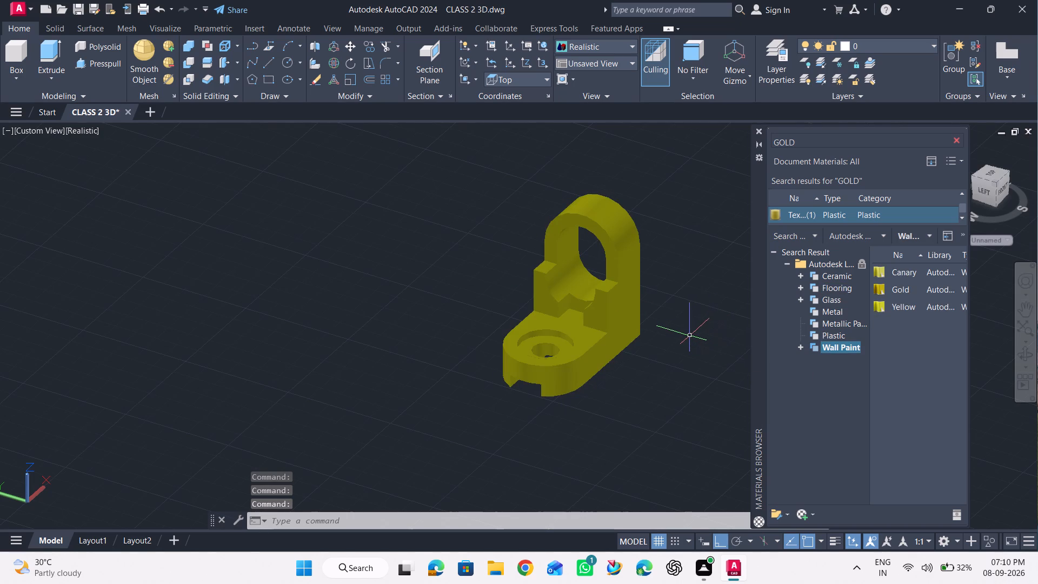
Search the material library for BRASS and filter the results to the Metal category.
left_click(955, 142)
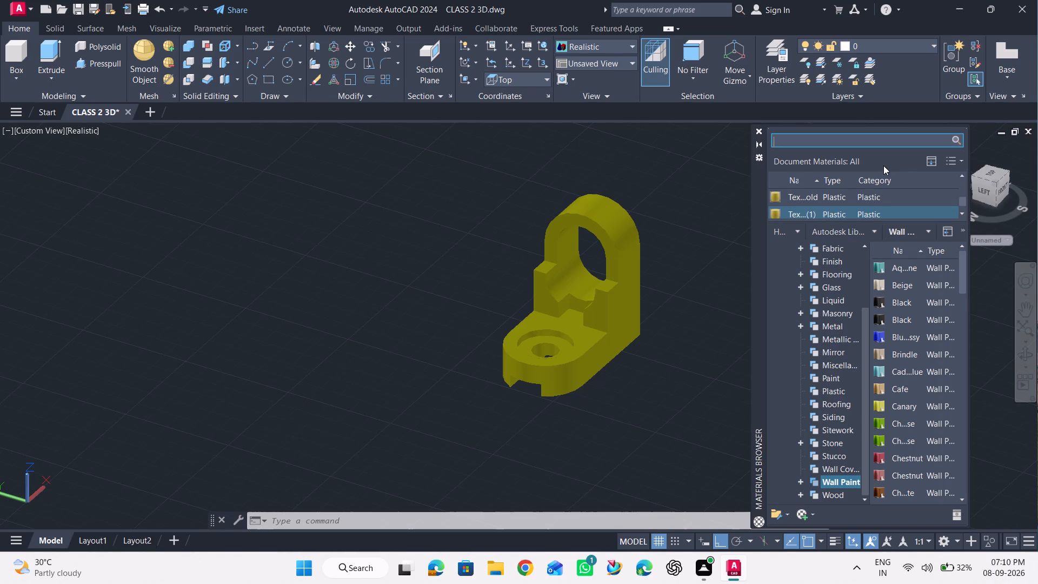
type("BRASS")
key("Return")
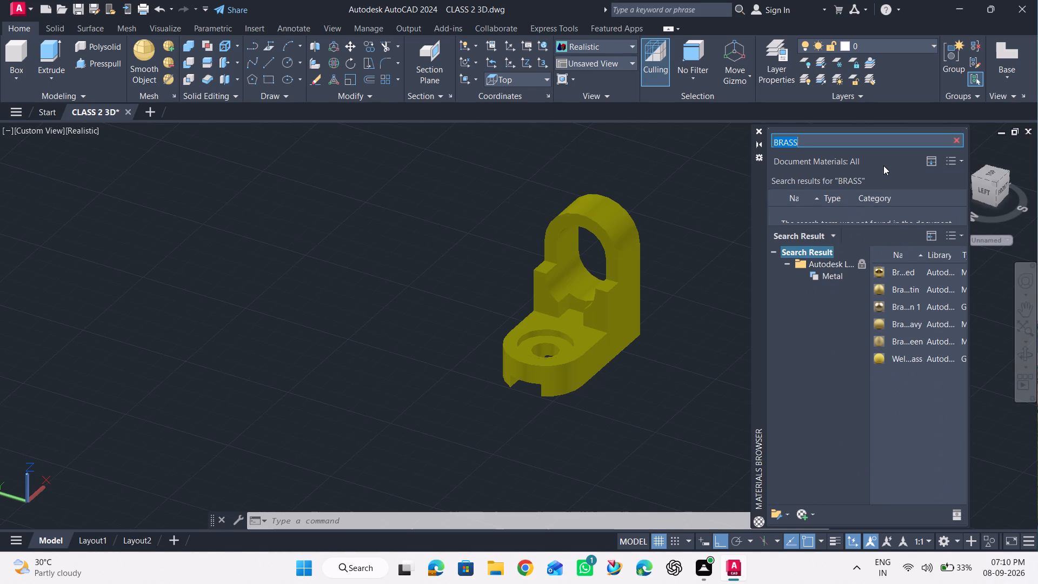
left_click(828, 276)
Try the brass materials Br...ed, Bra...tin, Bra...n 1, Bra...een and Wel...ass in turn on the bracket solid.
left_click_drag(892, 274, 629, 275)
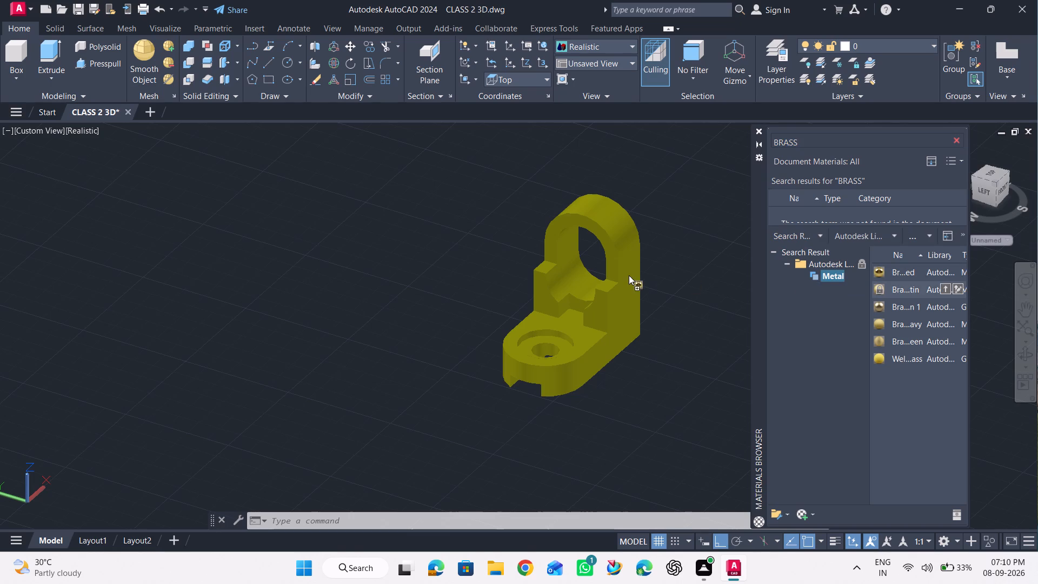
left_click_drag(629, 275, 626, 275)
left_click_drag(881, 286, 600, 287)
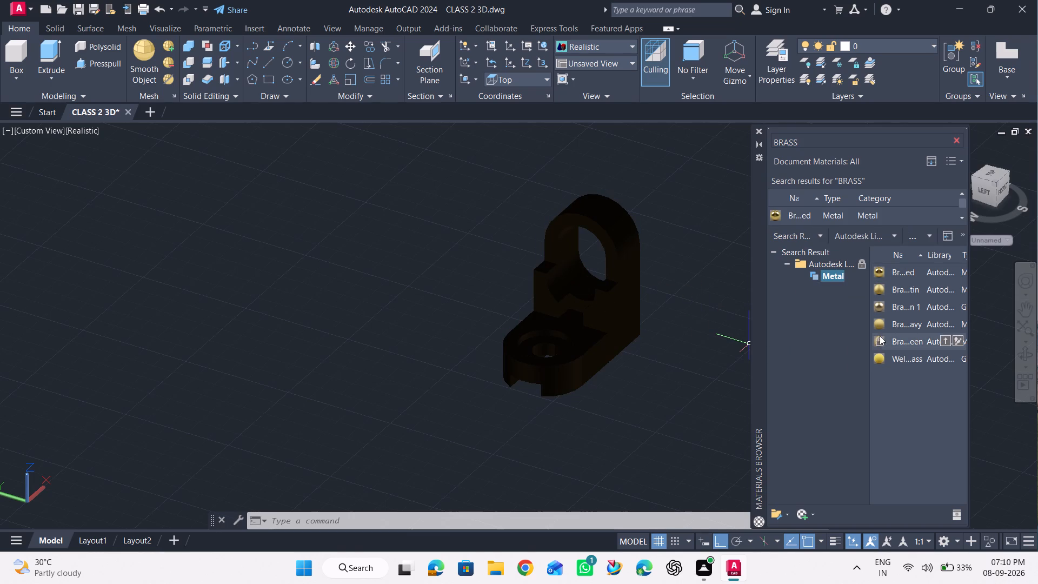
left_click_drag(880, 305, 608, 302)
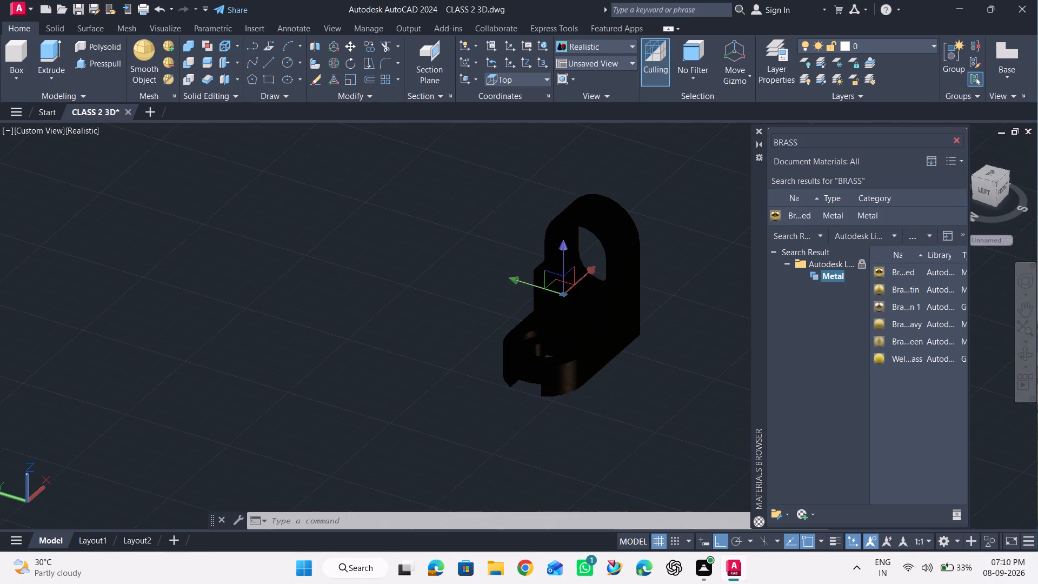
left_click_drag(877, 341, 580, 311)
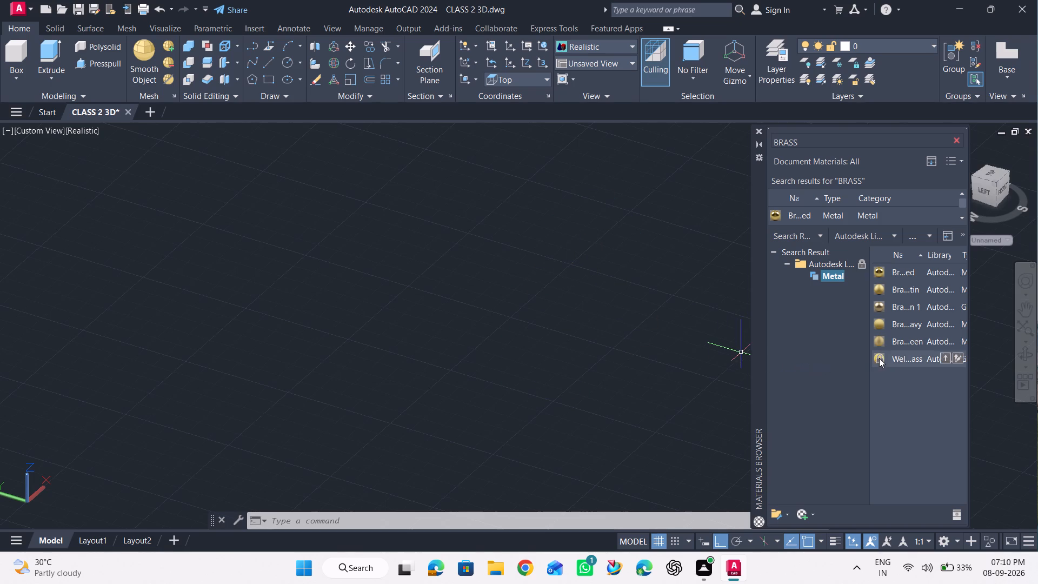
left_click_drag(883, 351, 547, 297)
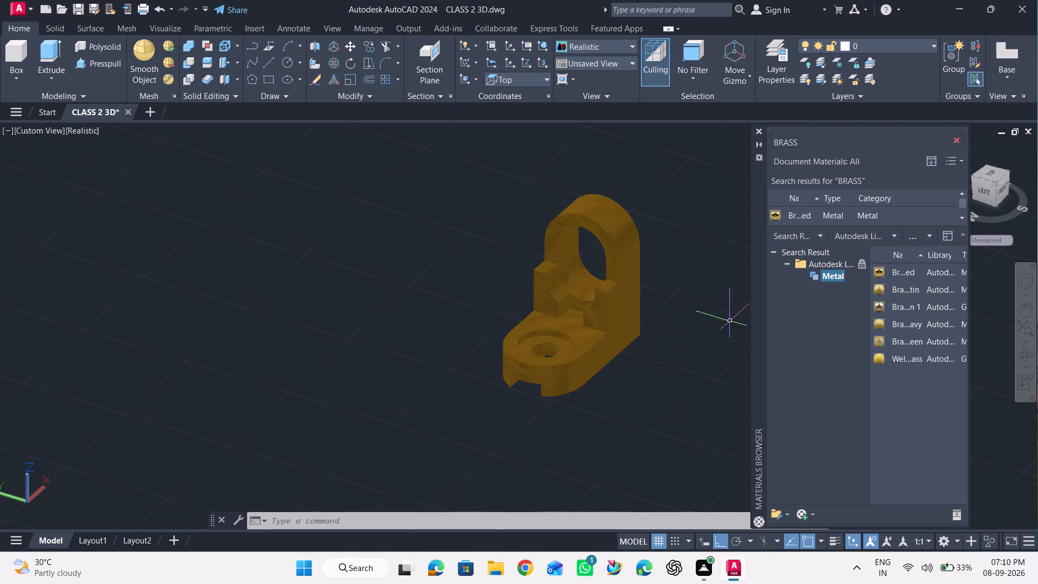
Assign the Bra...een brass material to the bracket solid.
left_click_drag(883, 335, 602, 295)
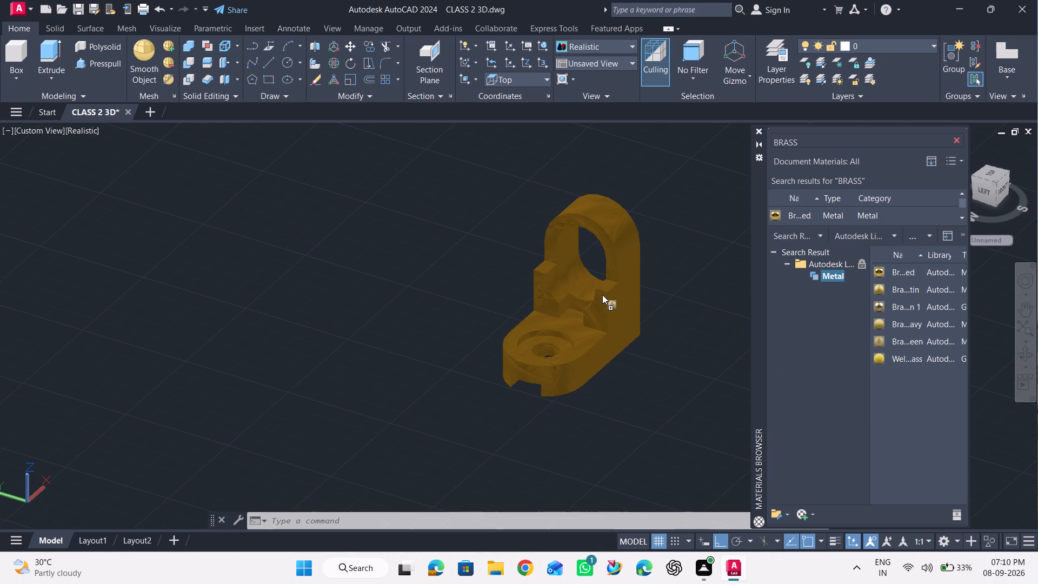
left_click_drag(602, 295, 595, 294)
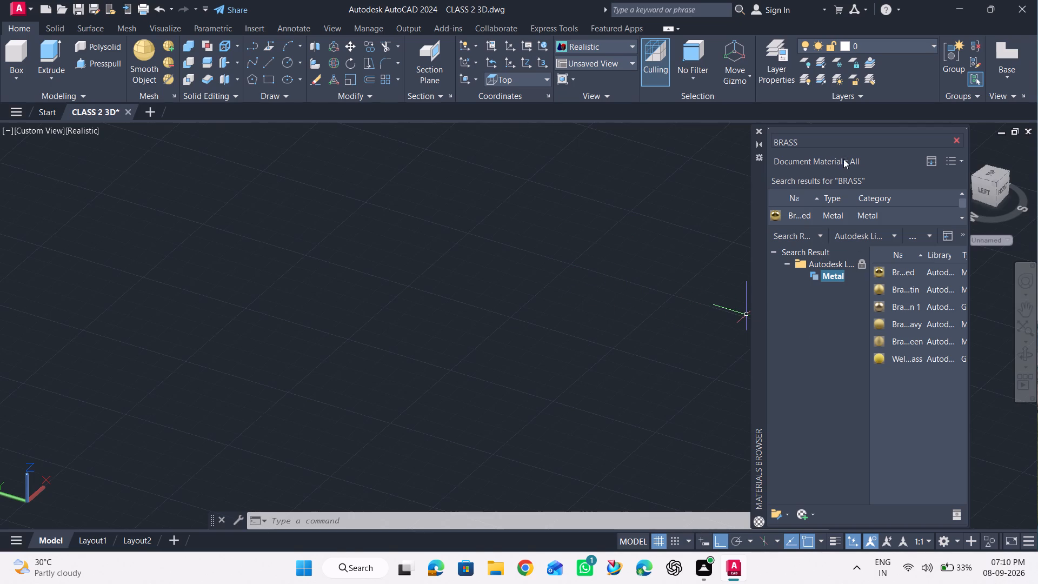
Replace the brass search with a material library search for GOLD.
left_click(959, 142)
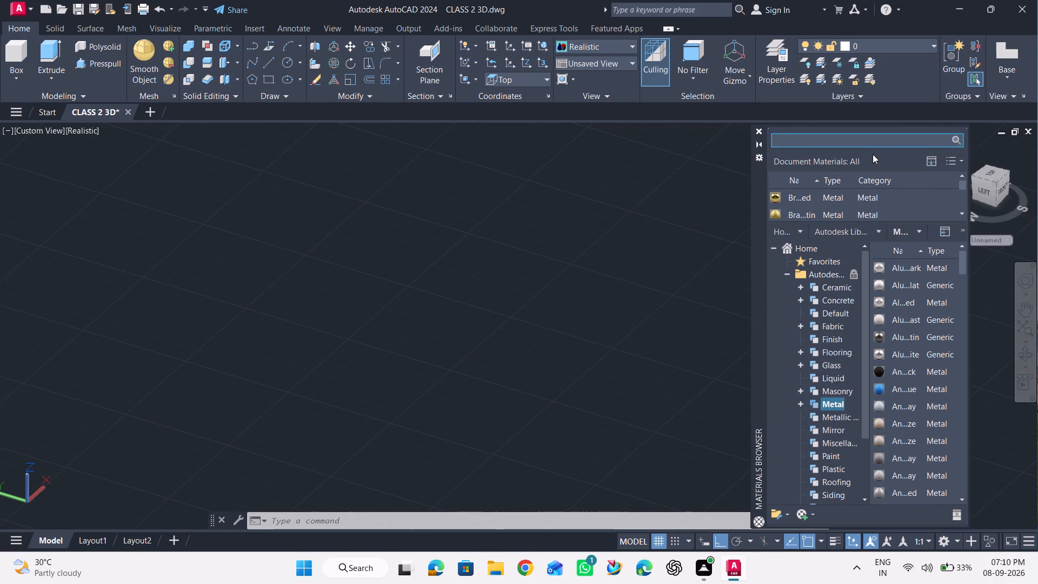
key("g")
type("OL")
key("d")
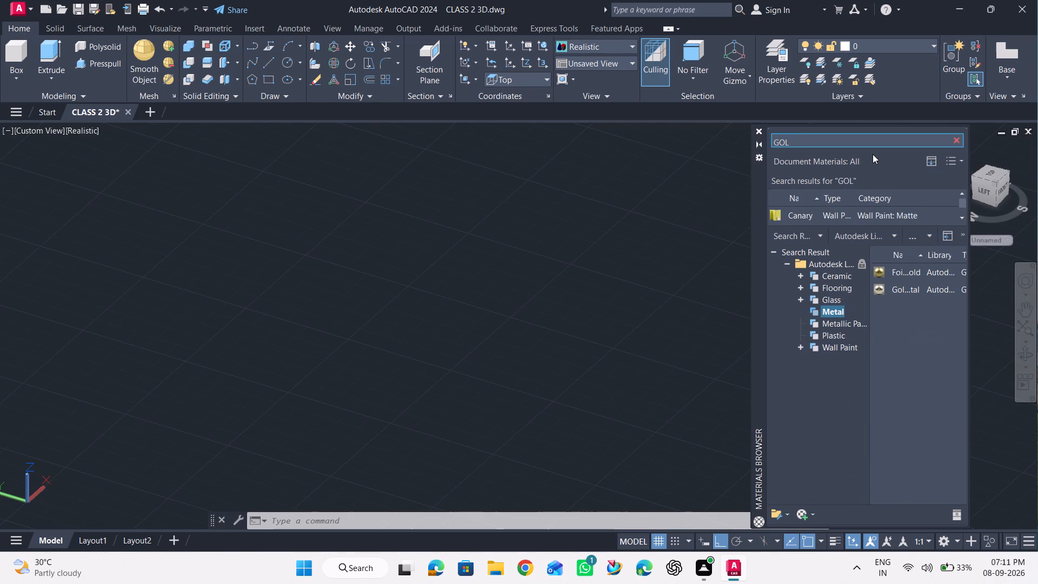
key("Return")
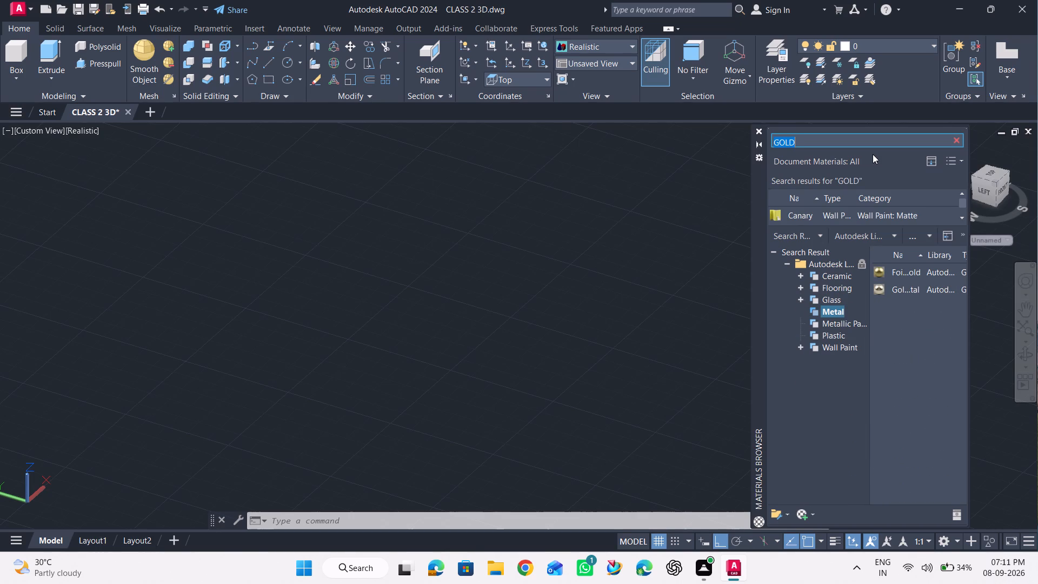
Widen the GOLD results to the whole Autodesk library and apply the Gold glazing, followed by the Canary wall paint, to the bracket solid.
left_click(828, 268)
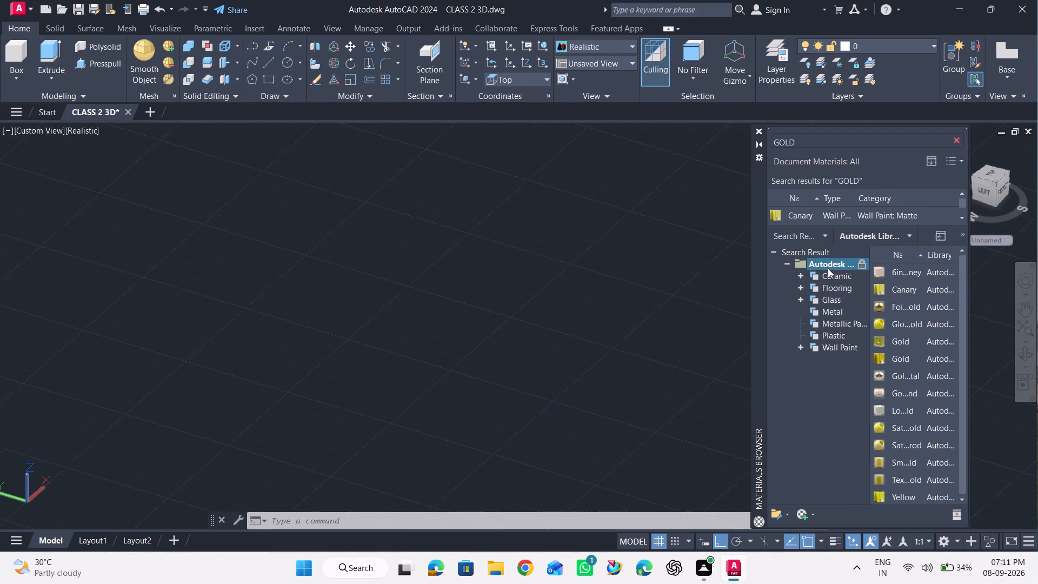
left_click_drag(901, 339, 752, 288)
left_click_drag(752, 288, 641, 250)
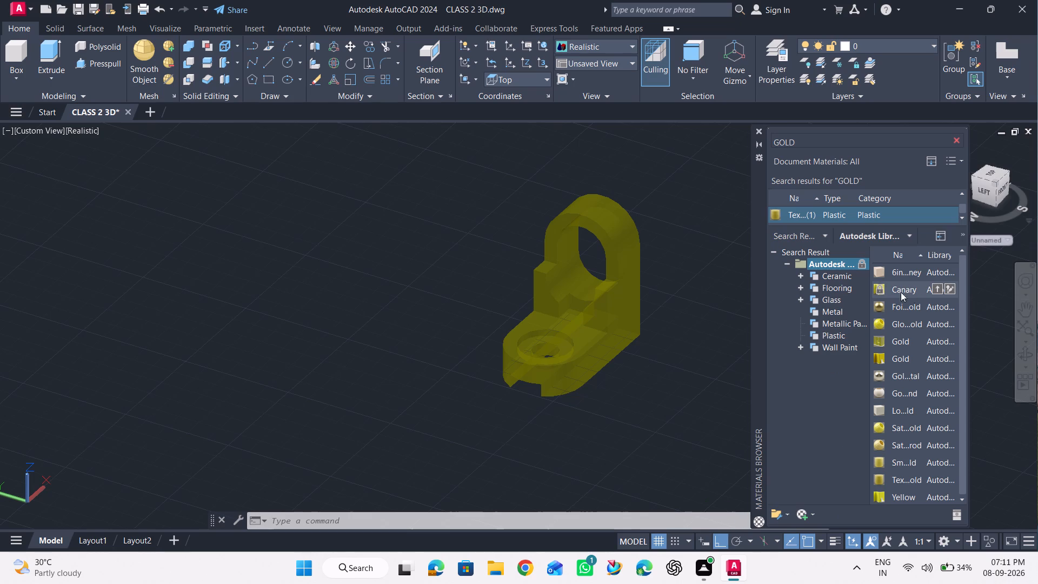
left_click_drag(884, 291, 617, 270)
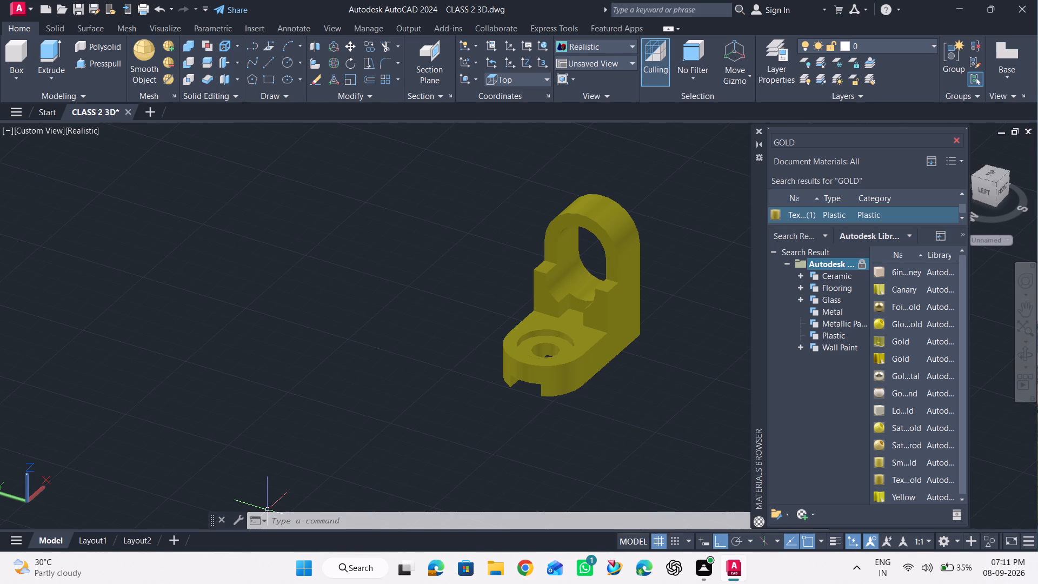
Set the current visual style to Realistic with the VSCURRENT command.
left_click(303, 525)
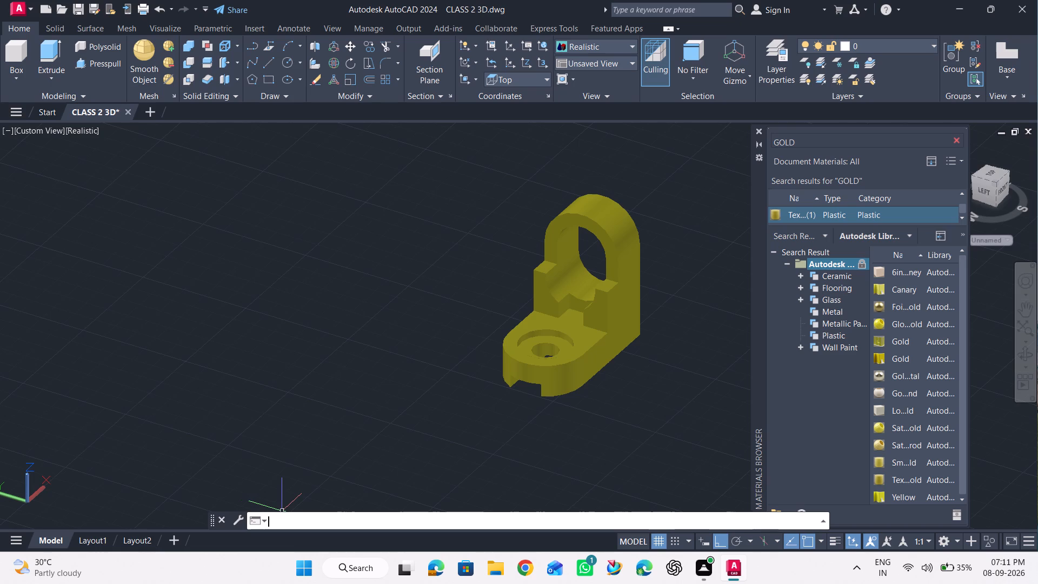
key("v")
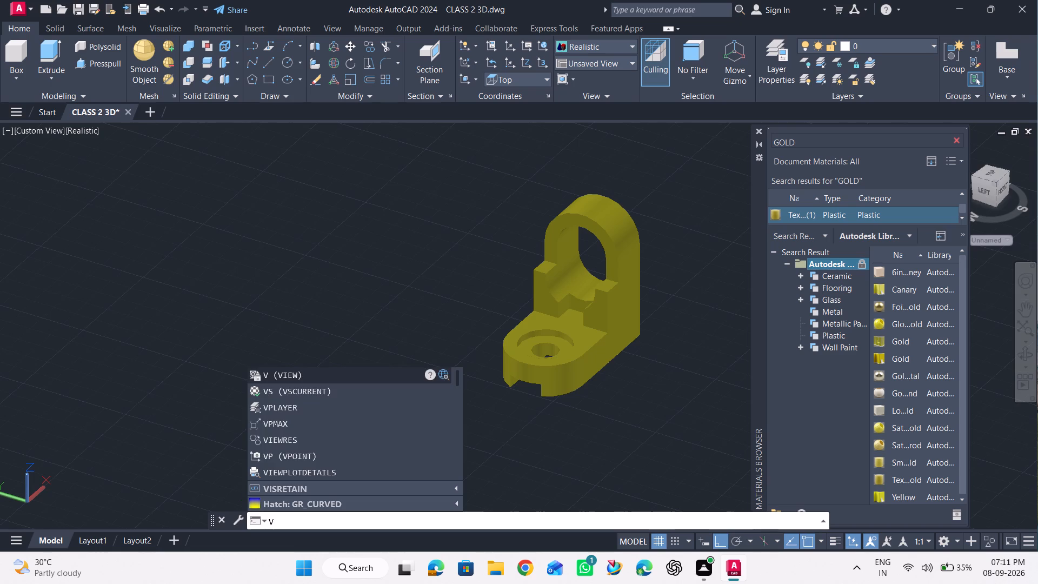
left_click(279, 393)
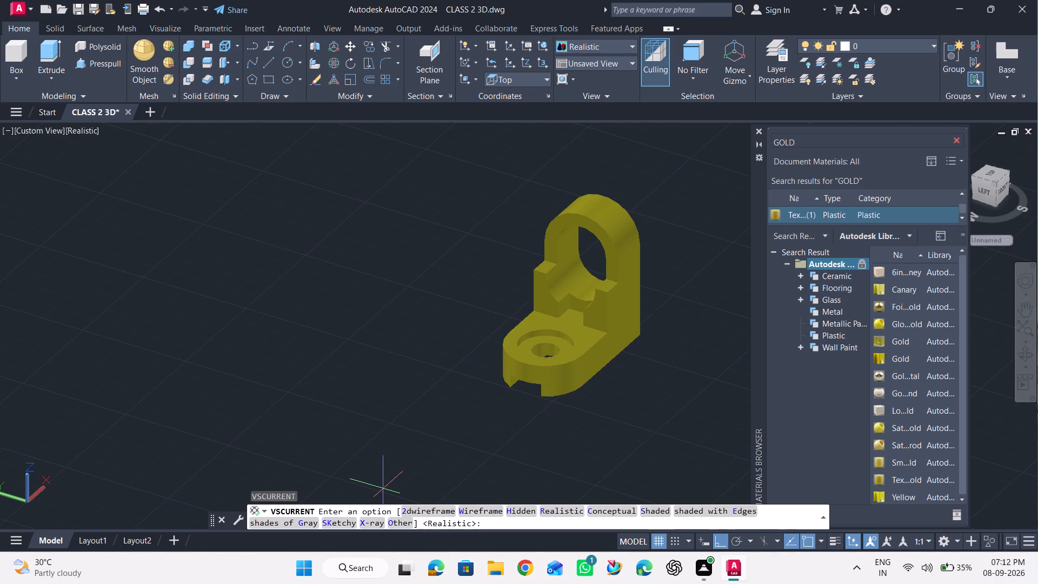
left_click(564, 513)
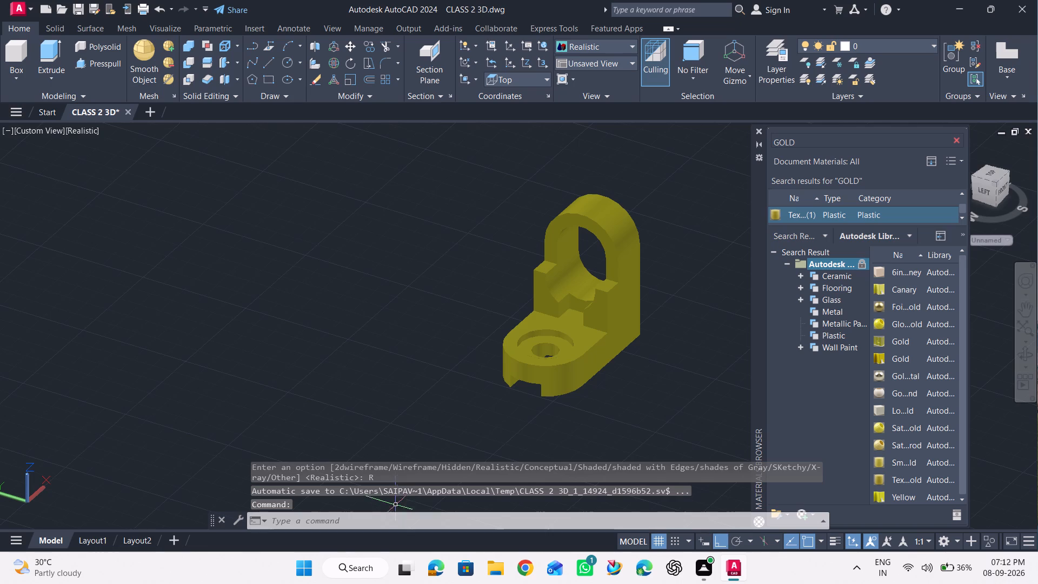
Close the materials browser and reopen it with MAT, clearing the GOLD search.
left_click(383, 516)
type("MAT")
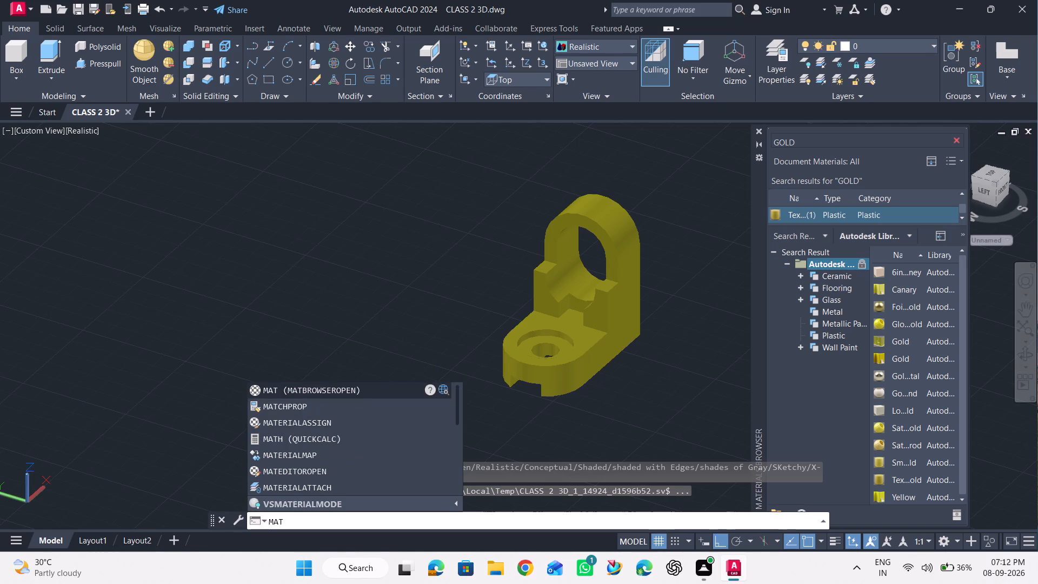
key("Return")
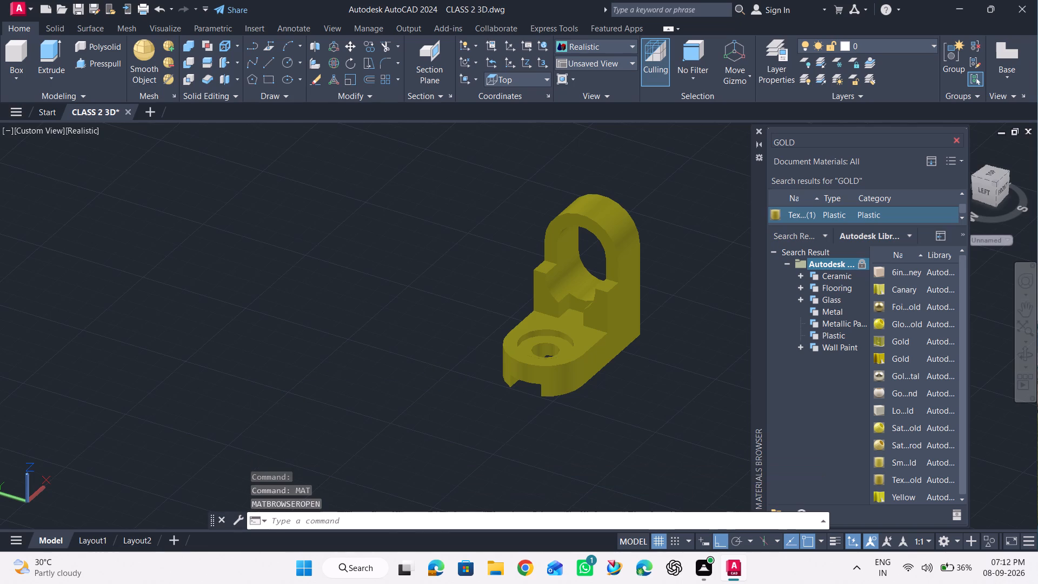
left_click(332, 523)
type("MA")
key("t")
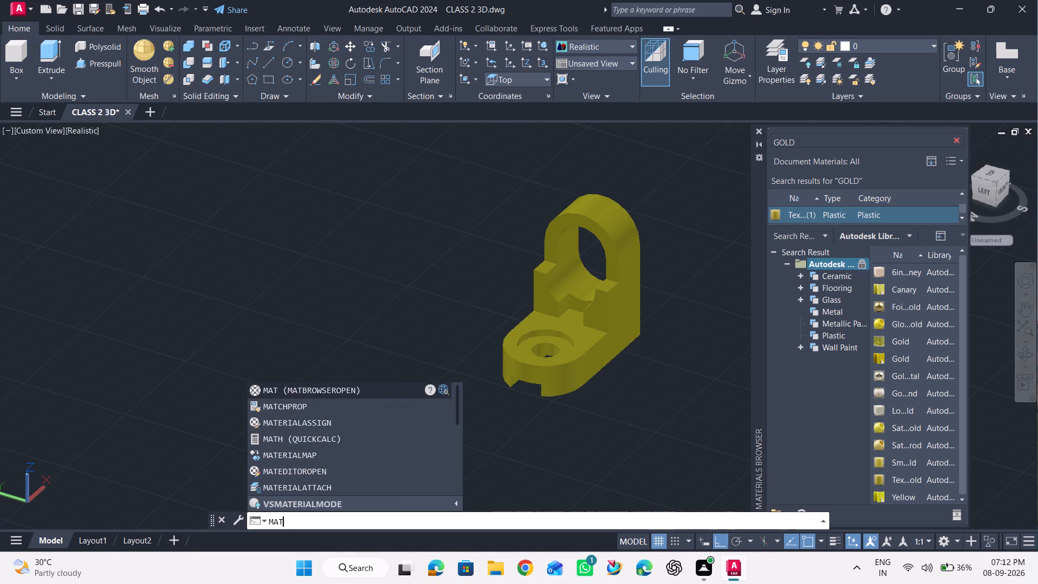
key("Return")
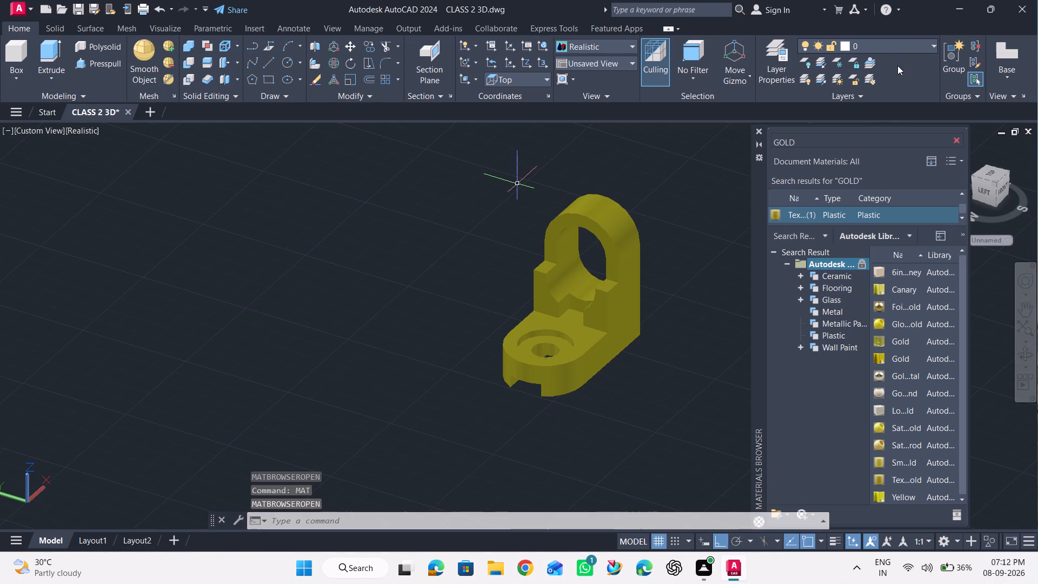
left_click(817, 162)
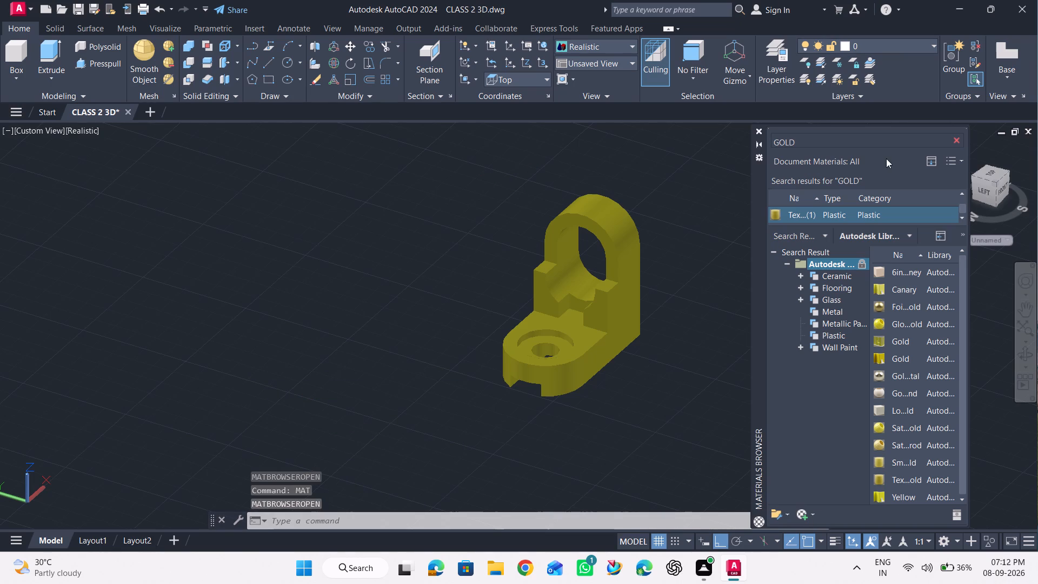
left_click(960, 157)
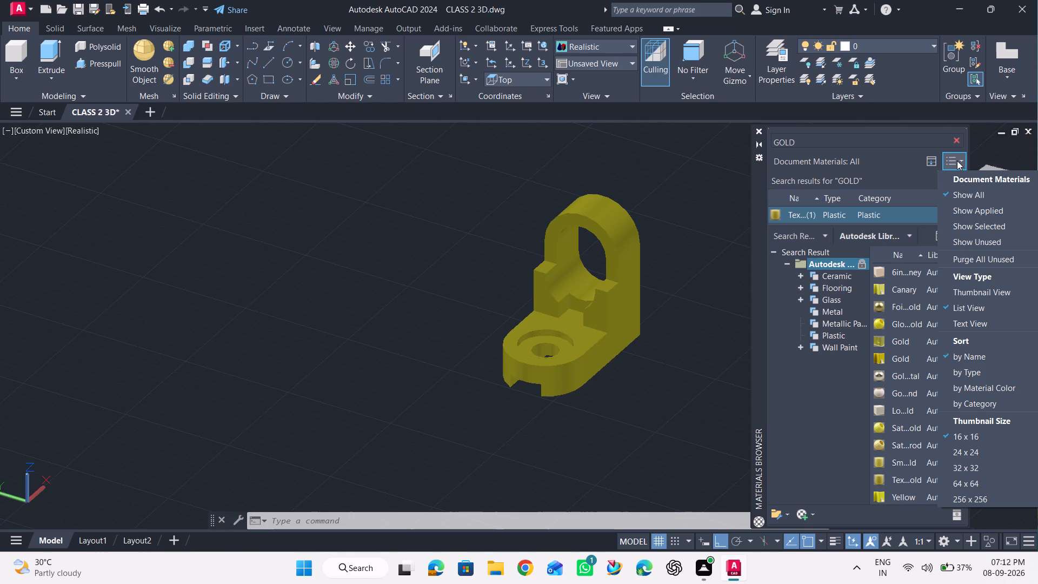
left_click(757, 130)
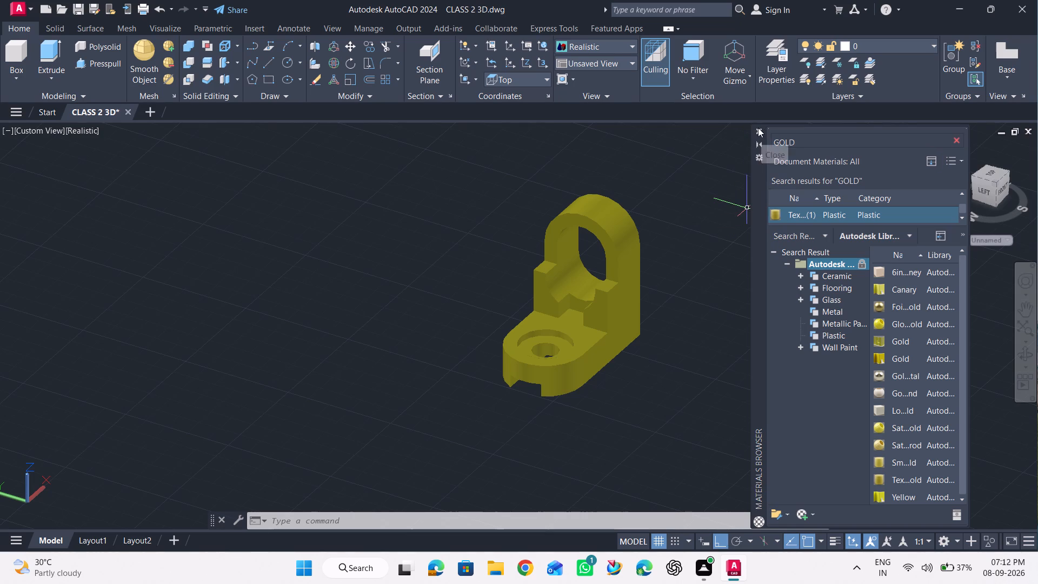
left_click(758, 128)
left_click(350, 521)
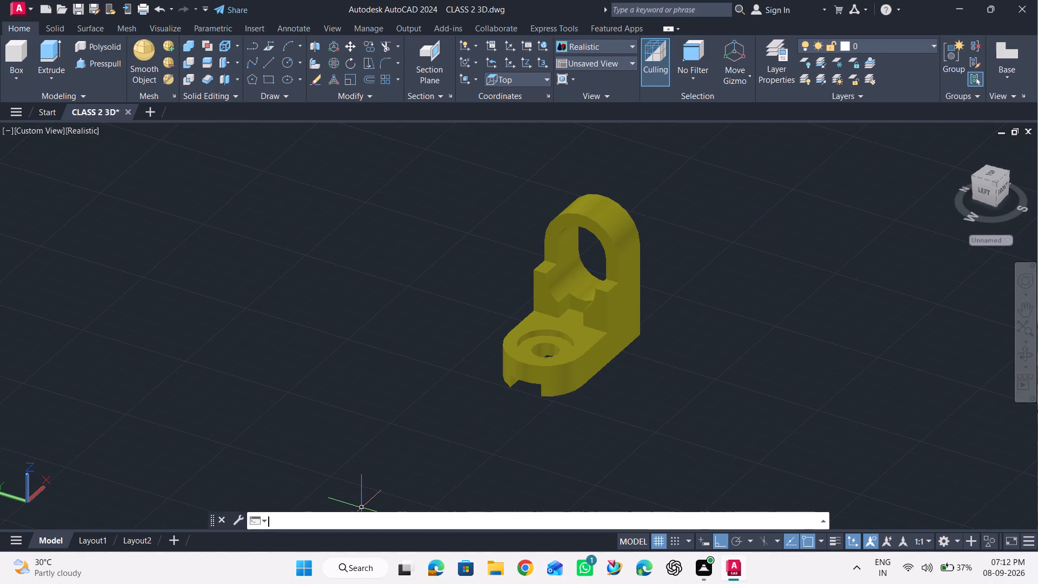
type("MAT")
key("Return")
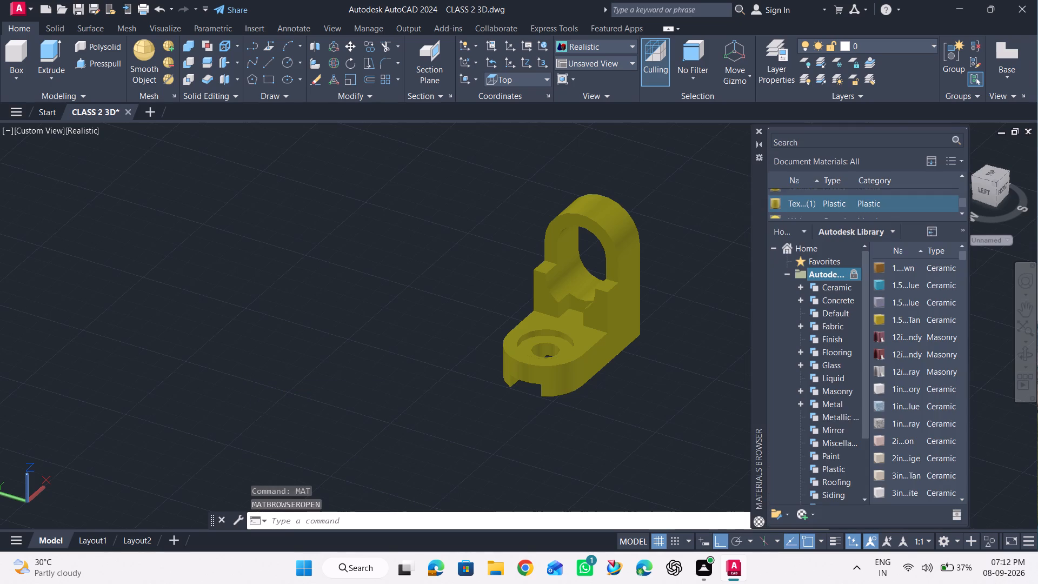
Return to the start of the document materials list and hide the library so the list fills the materials browser.
scroll(846, 215, "up", 3)
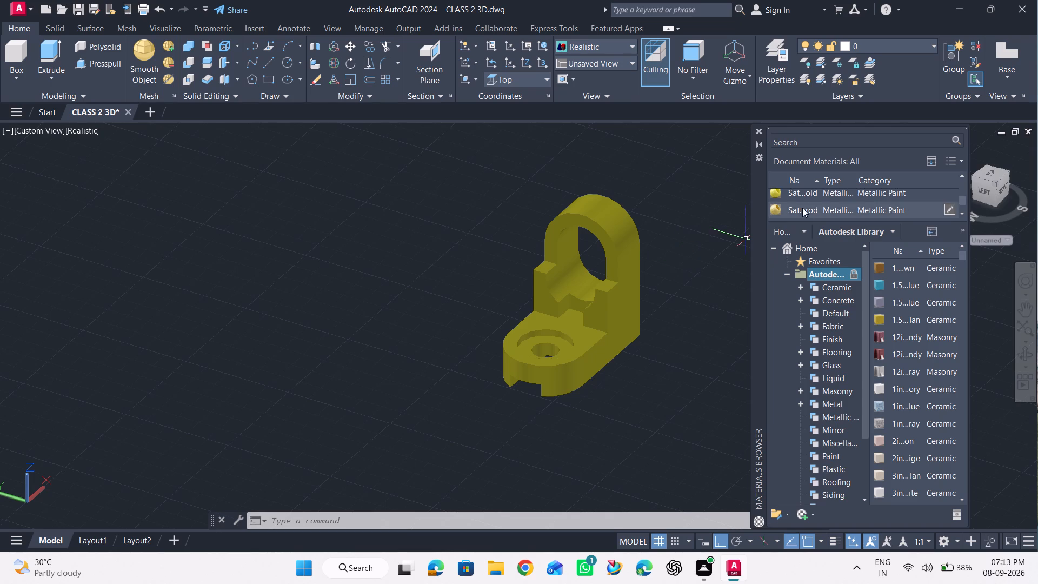
scroll(813, 190, "up", 8)
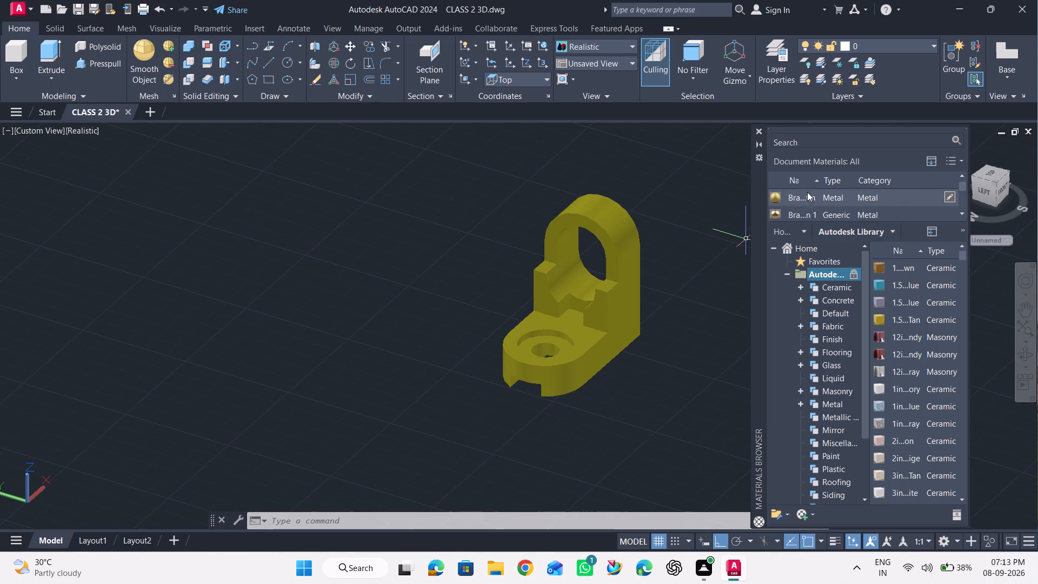
scroll(804, 203, "up", 3)
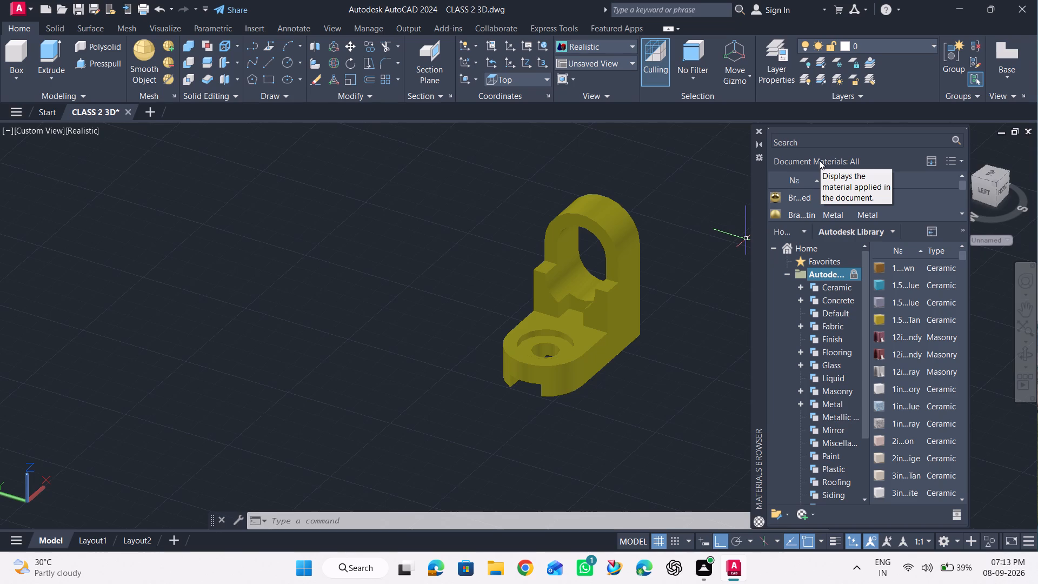
double_click(819, 160)
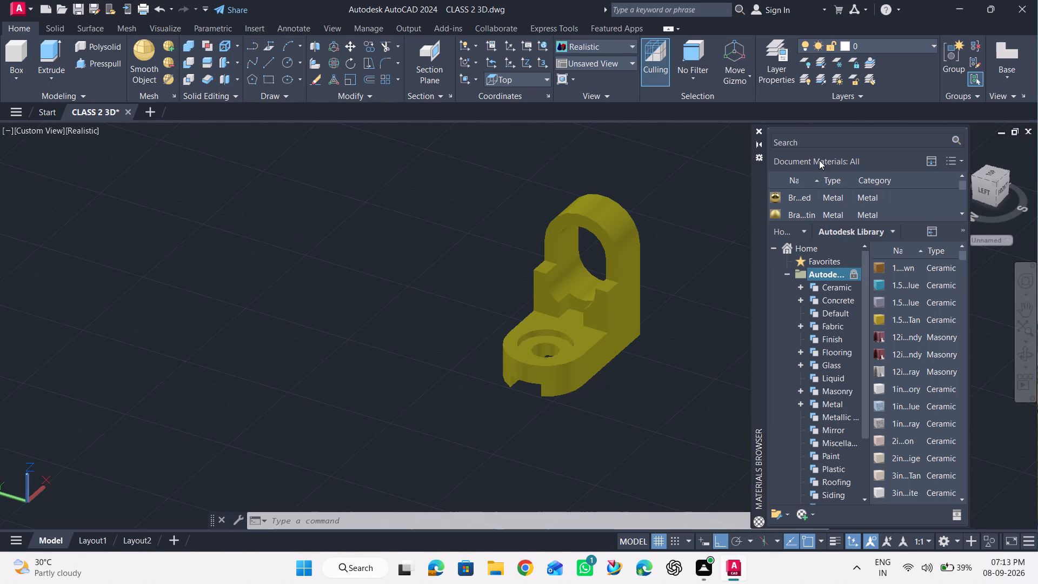
double_click(819, 160)
right_click(831, 158)
right_click(831, 158)
left_click(951, 160)
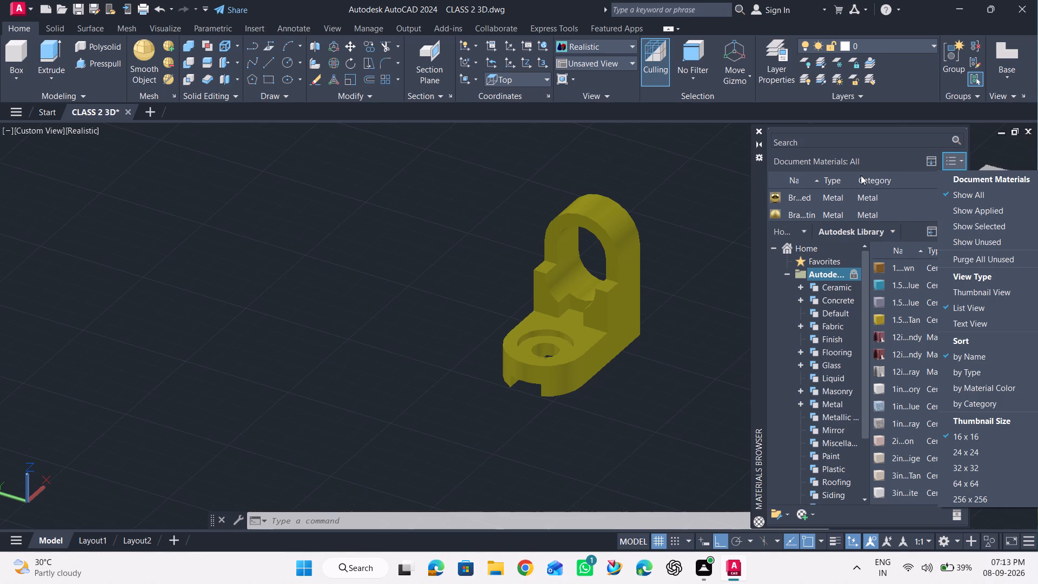
left_click(884, 162)
left_click(934, 159)
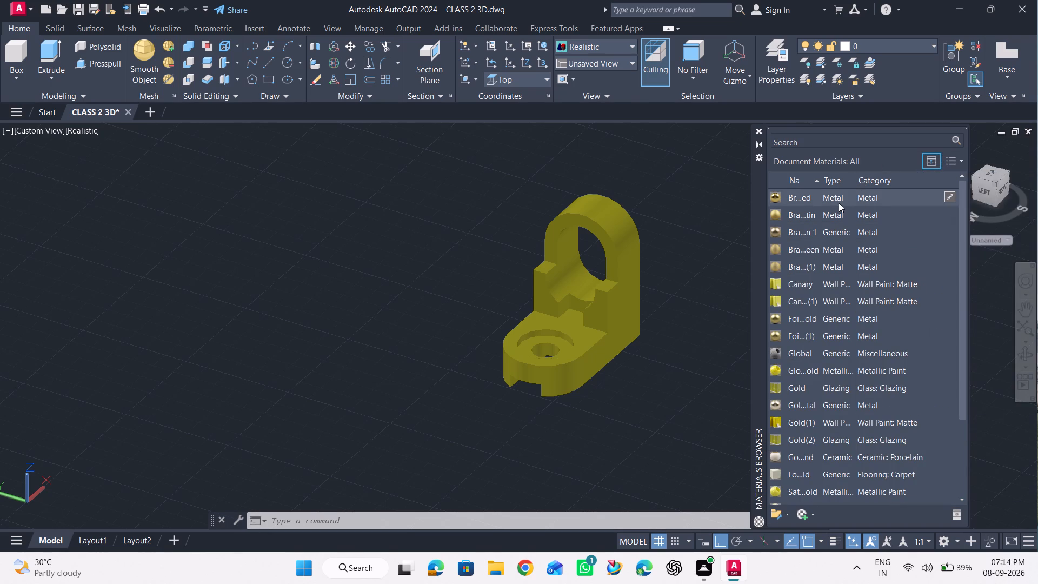
Open Brass - Polished in the materials editor and examine the settings of the brass, Foil Gold and Glossy - Gold document materials.
left_click(790, 195)
right_click(790, 195)
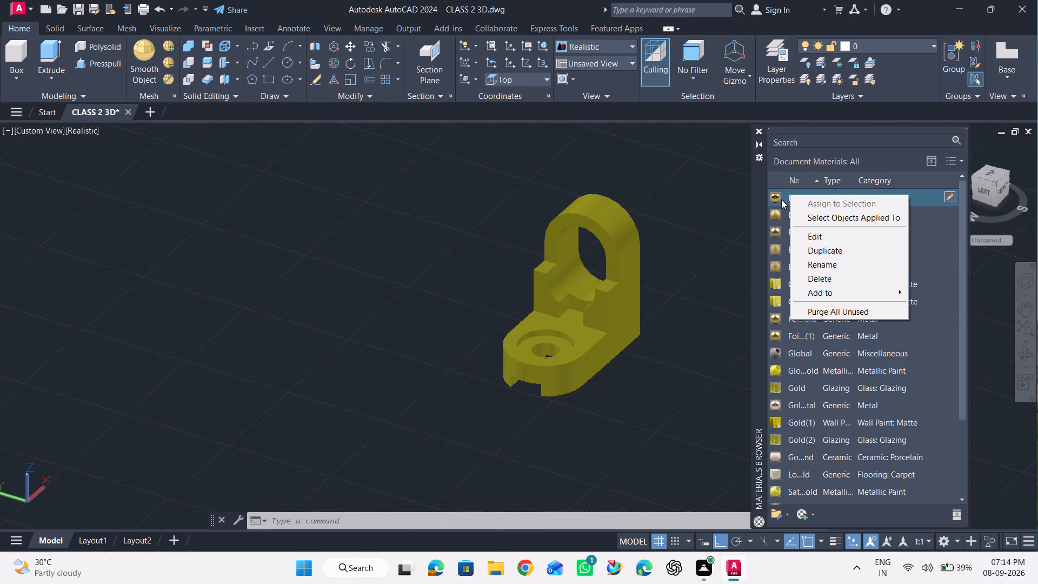
double_click(781, 200)
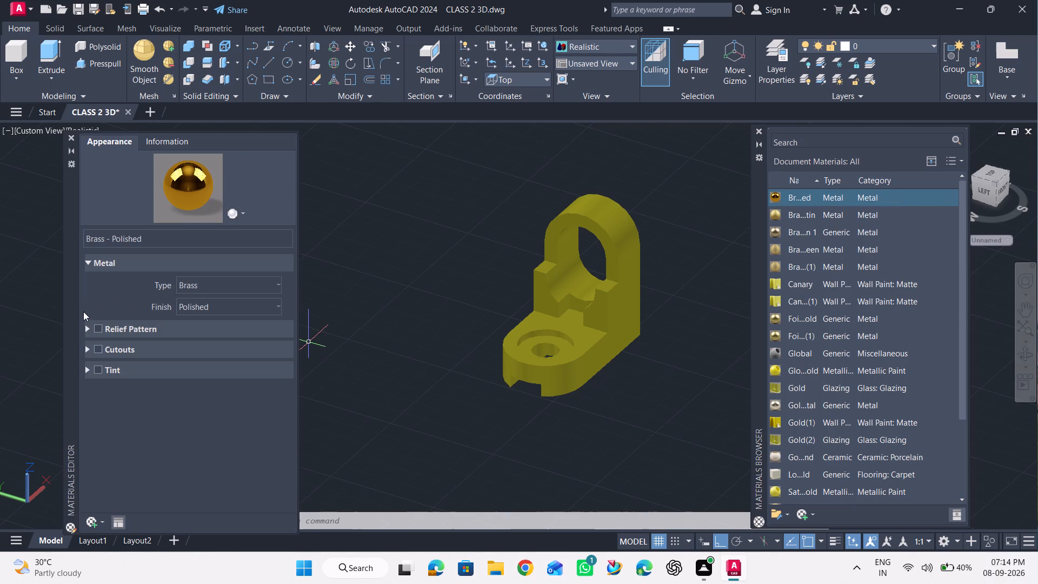
left_click(800, 215)
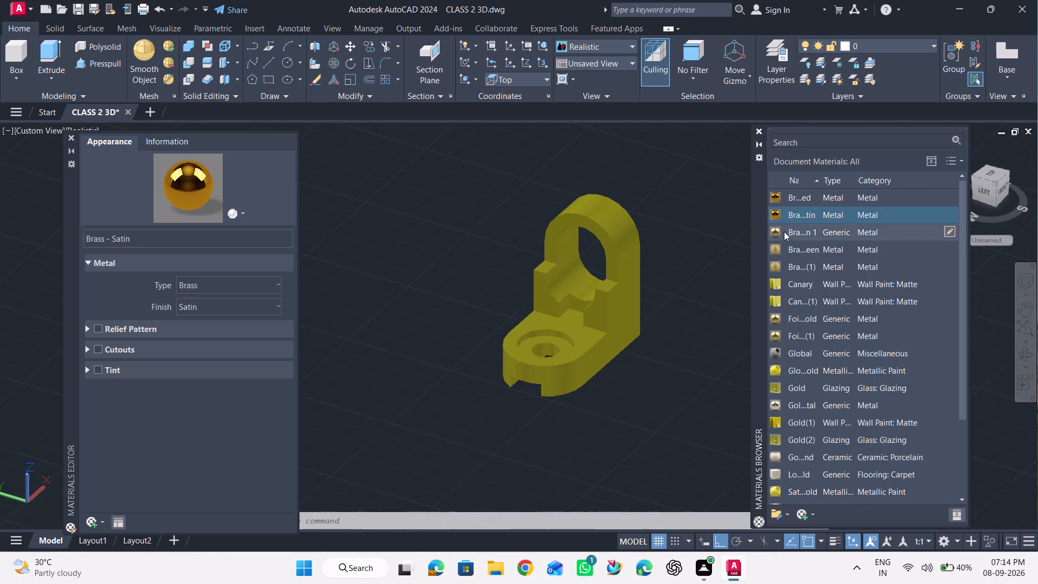
left_click(784, 244)
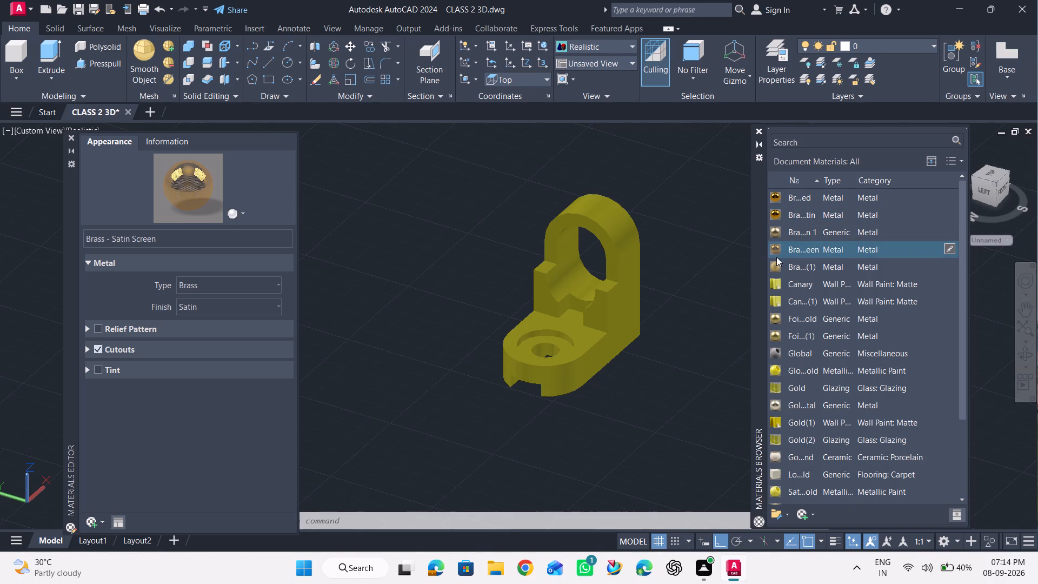
left_click(777, 265)
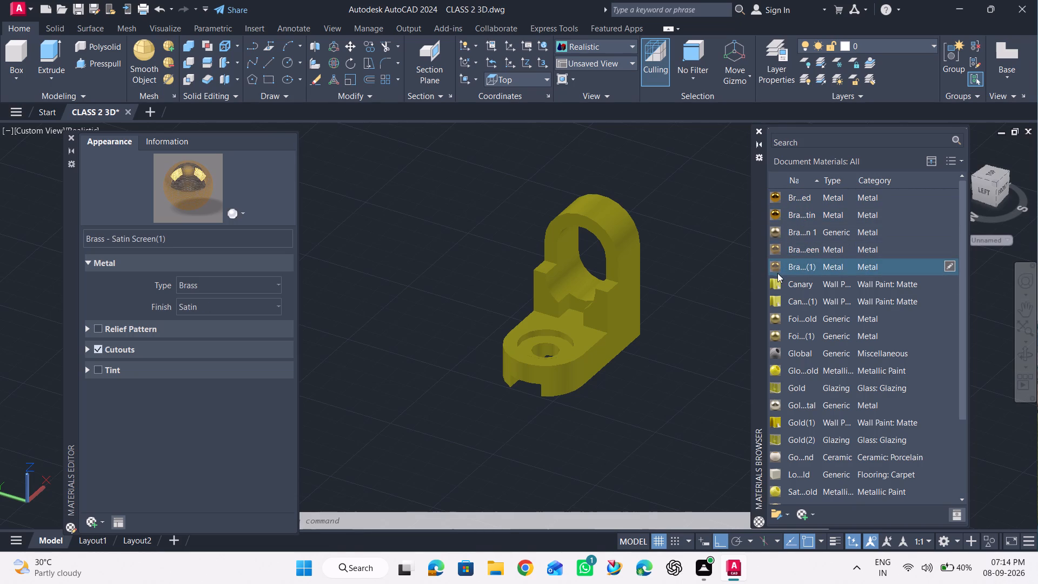
left_click(777, 287)
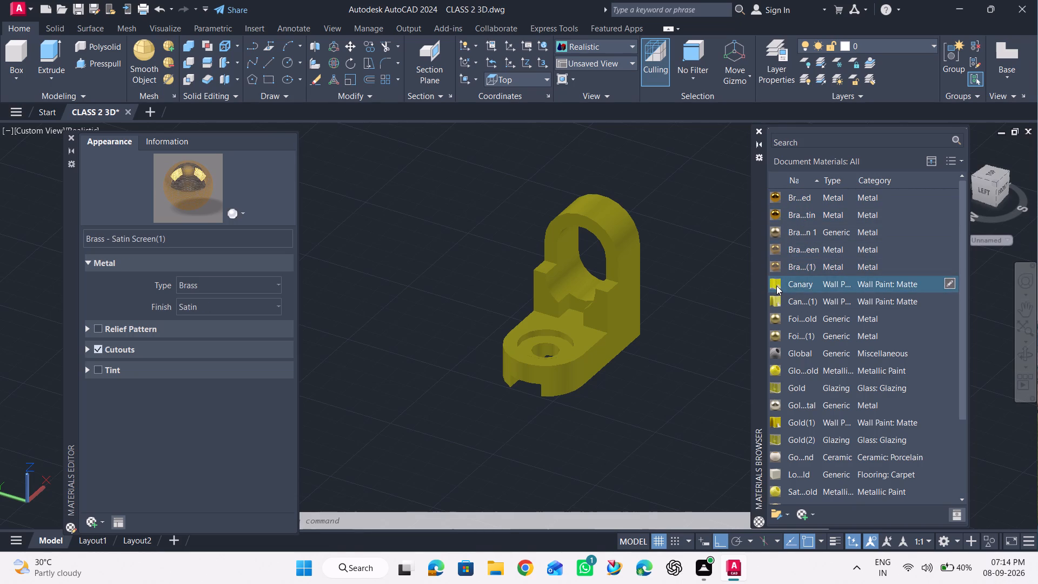
left_click(776, 323)
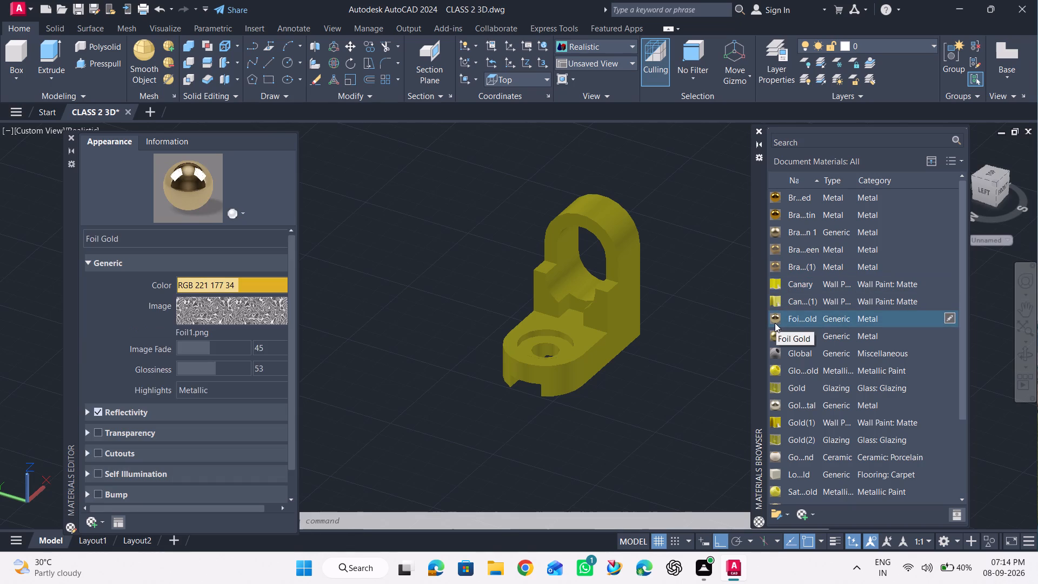
left_click(777, 336)
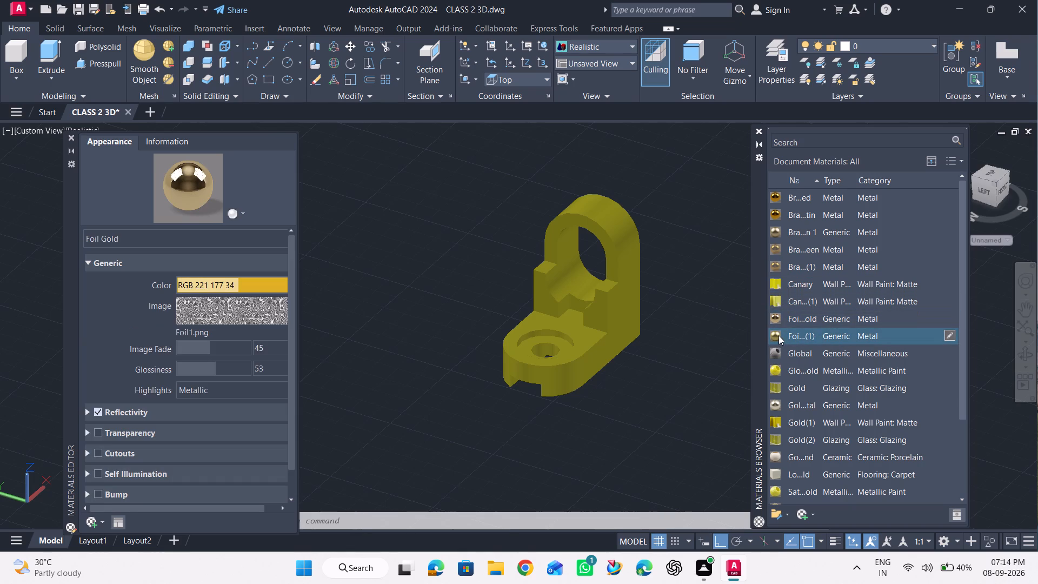
left_click(775, 364)
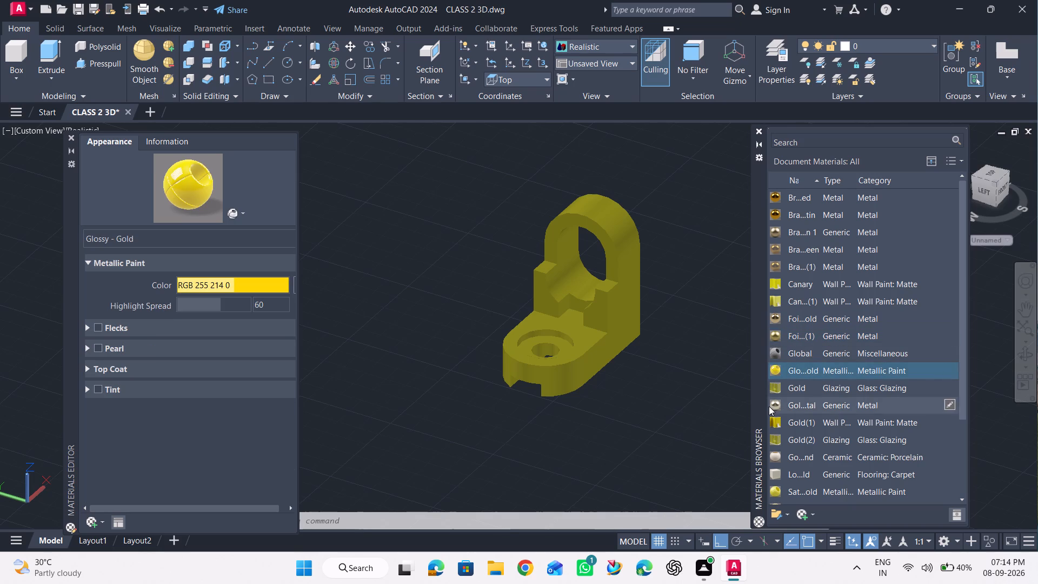
scroll(781, 436, "down", 3)
scroll(789, 422, "up", 6)
scroll(799, 379, "up", 1)
left_click(831, 193)
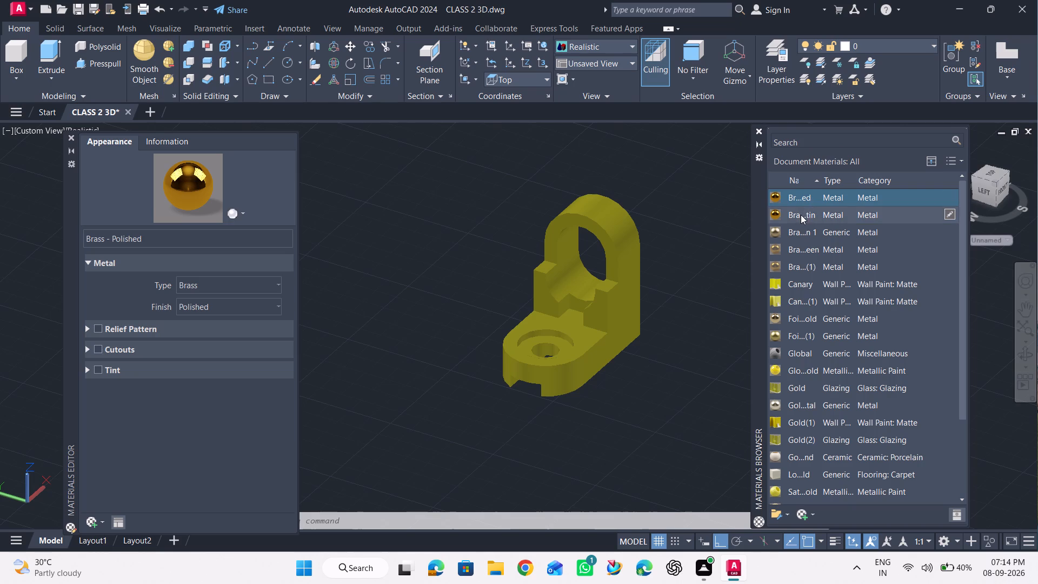
left_click(801, 215)
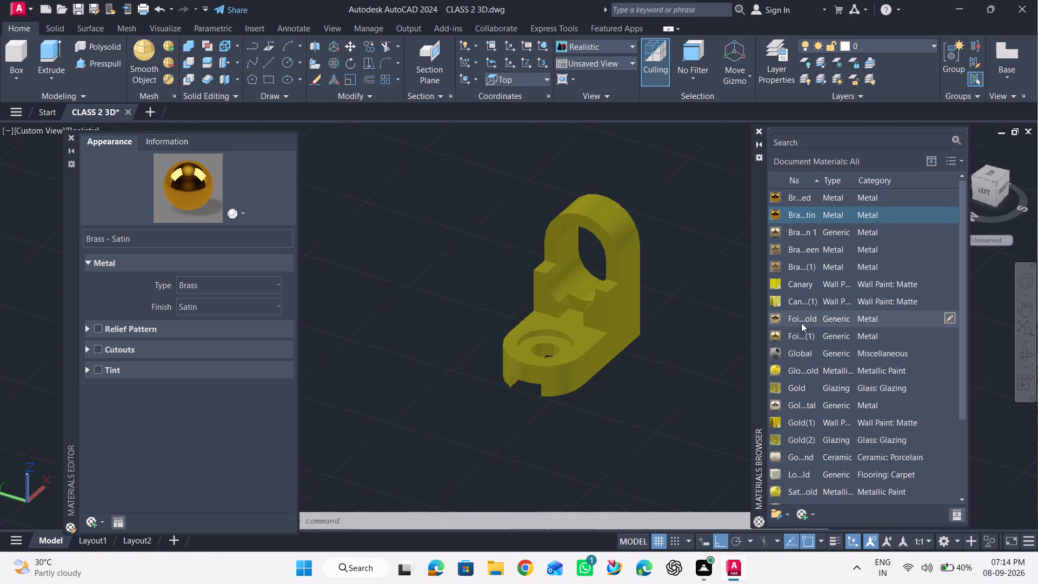
Examine the settings of the document materials from the Yellow wall paint at the list's end back up to the Gold(1) wall paint.
scroll(800, 327, "down", 11)
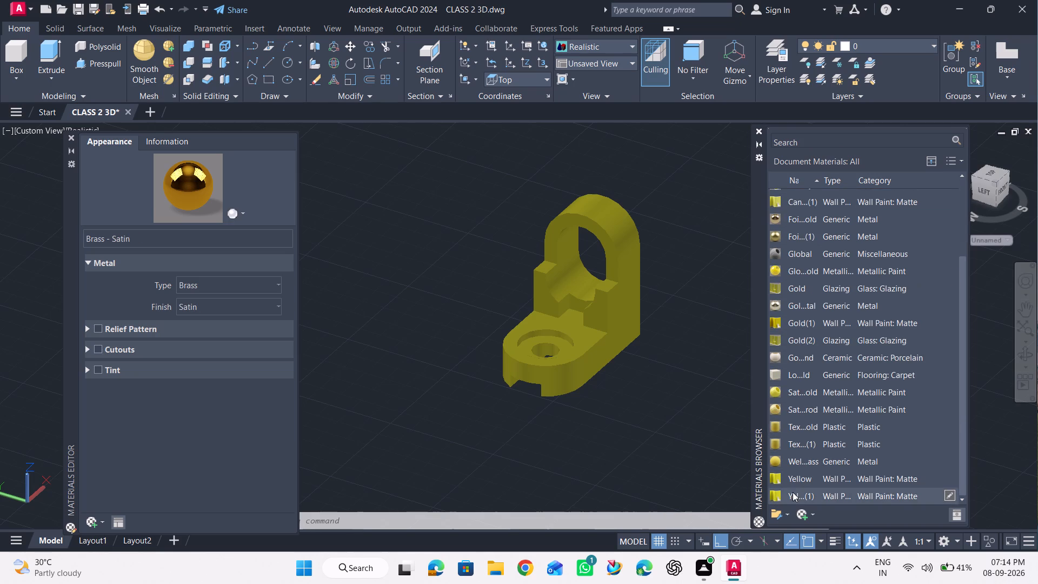
left_click(793, 492)
left_click(794, 480)
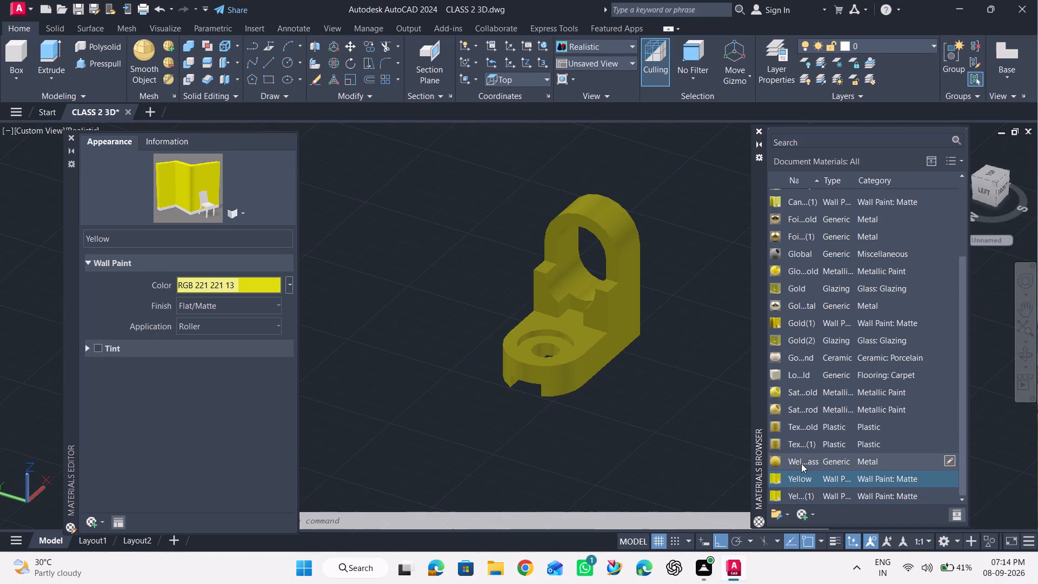
left_click(801, 463)
left_click(802, 450)
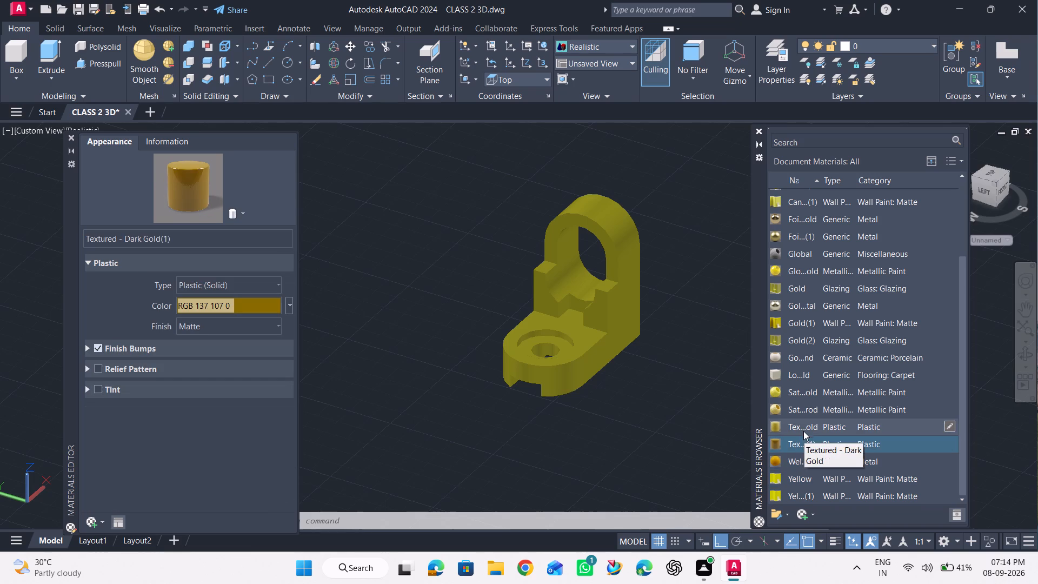
left_click(804, 429)
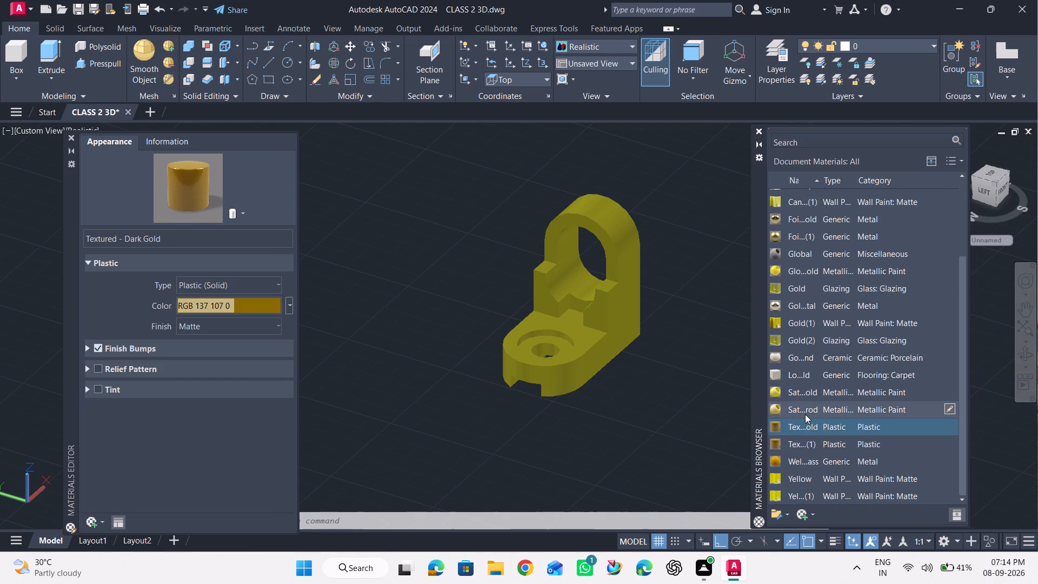
left_click(805, 414)
left_click(802, 399)
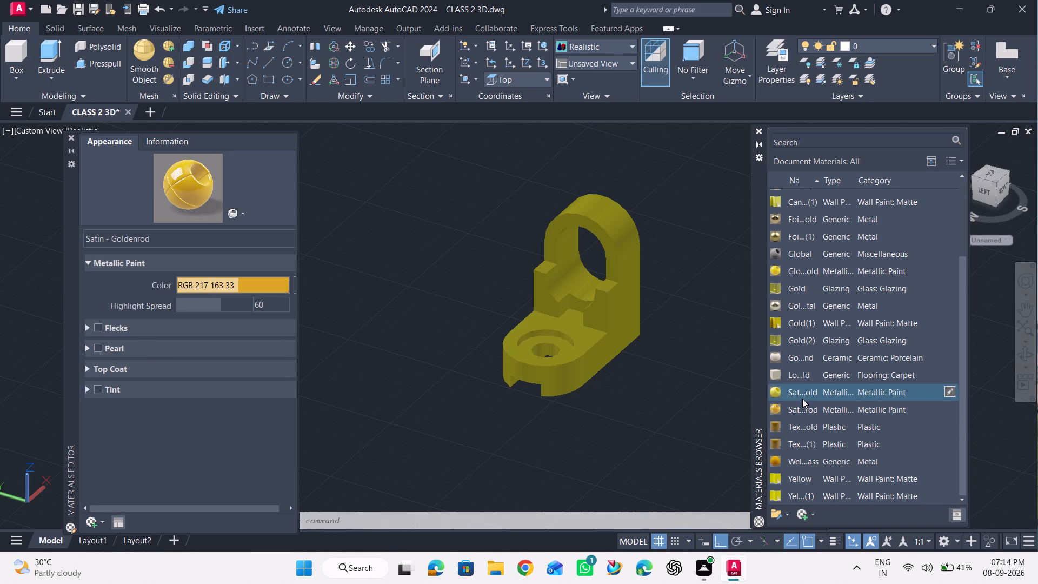
left_click(800, 381)
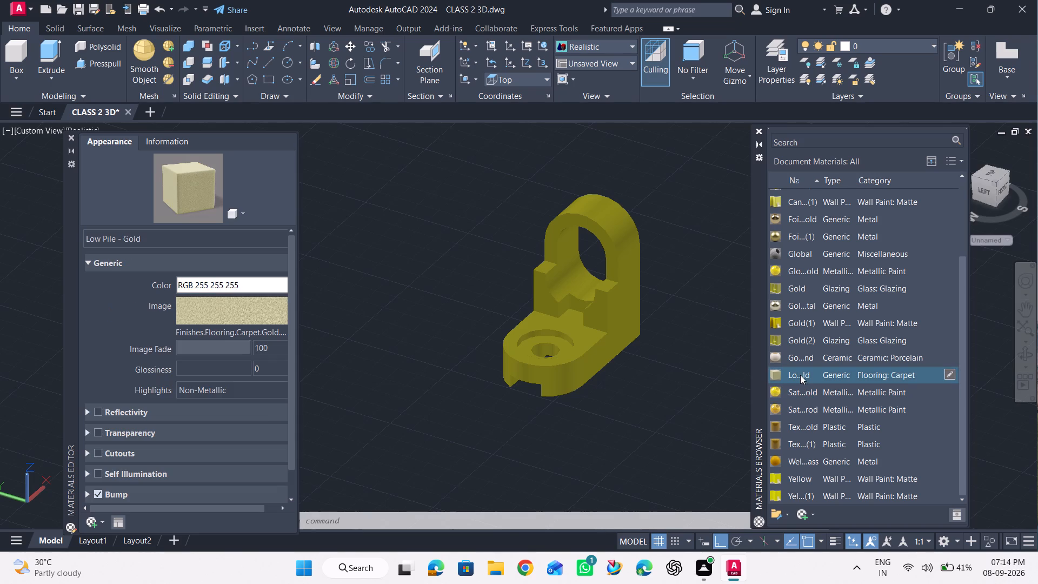
left_click(796, 360)
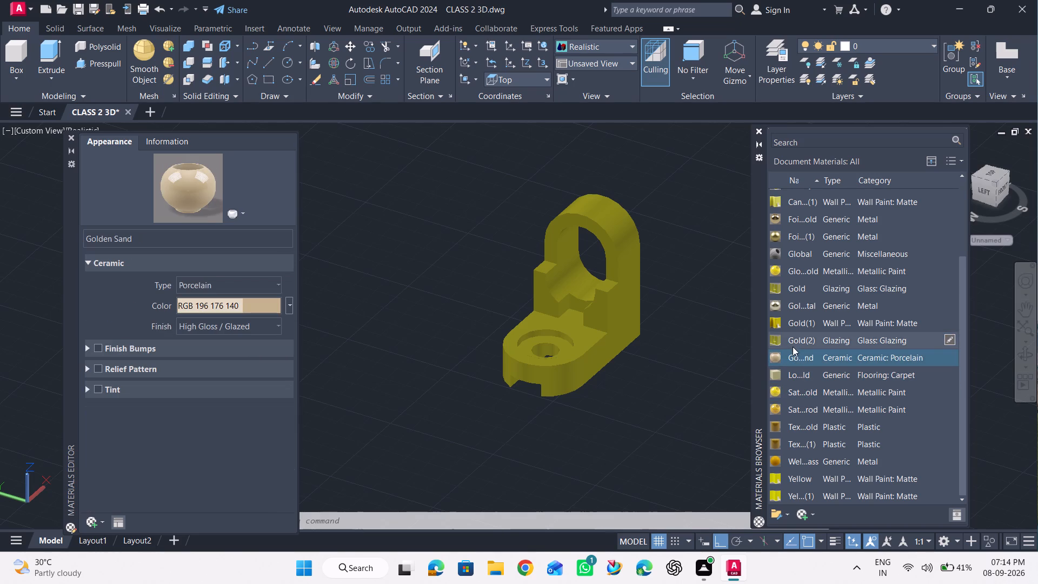
left_click(792, 345)
left_click(788, 325)
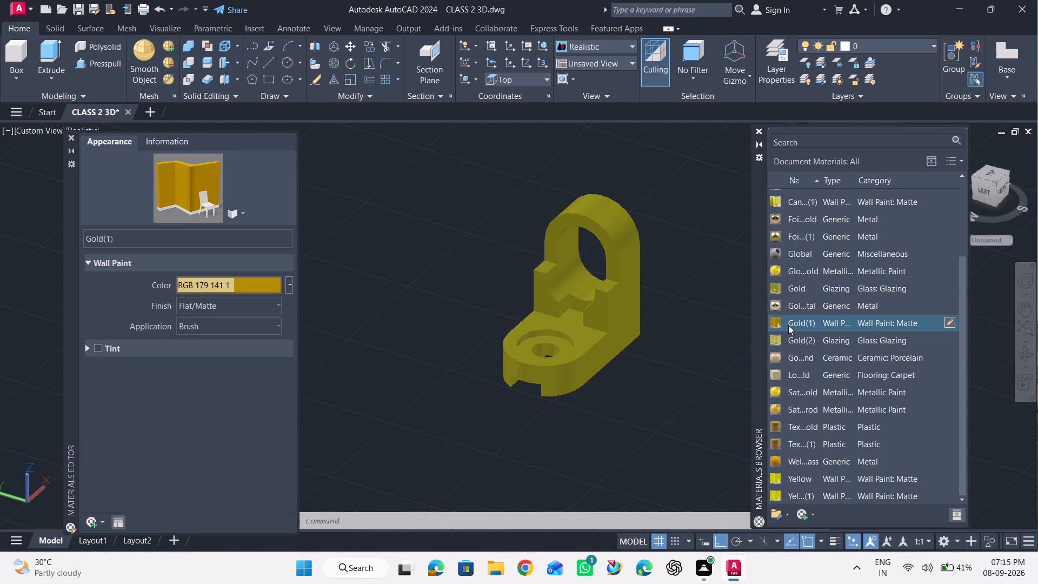
Apply Gold - Metal to the bracket solid and adjust the material's glossiness to about 89.
left_click(789, 310)
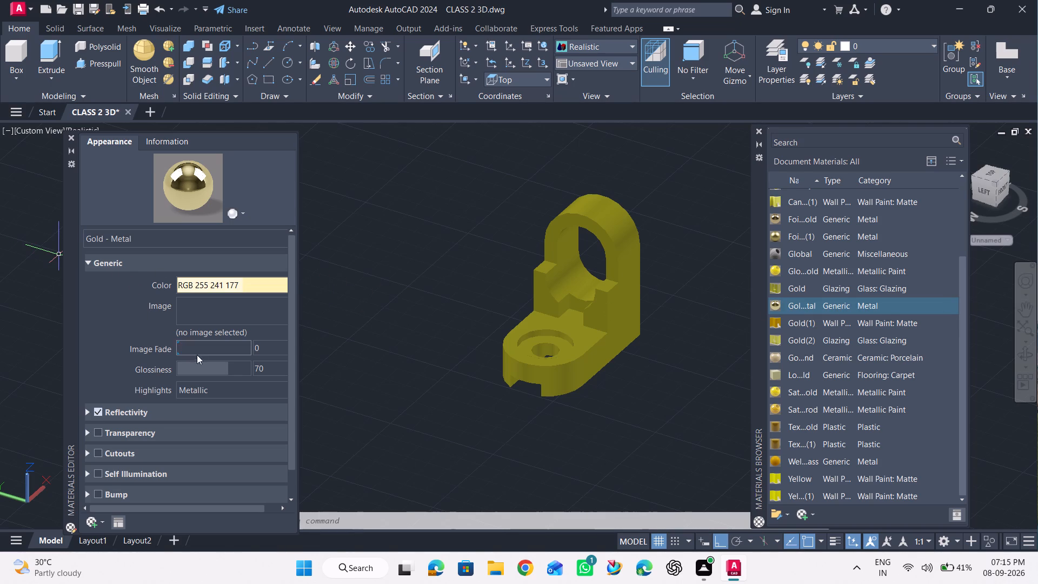
left_click_drag(226, 367, 238, 368)
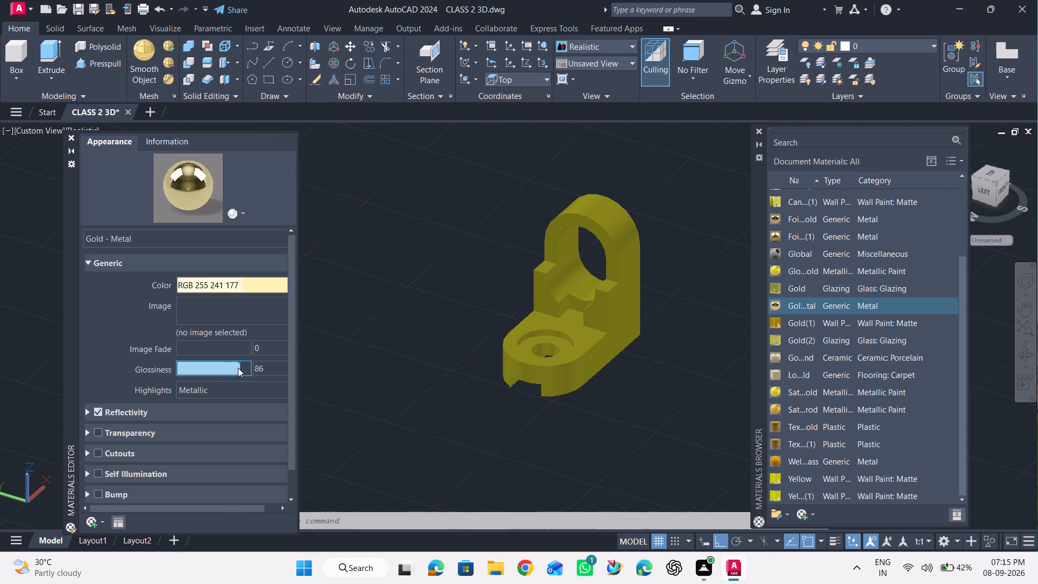
left_click_drag(238, 368, 241, 369)
left_click_drag(780, 307, 768, 307)
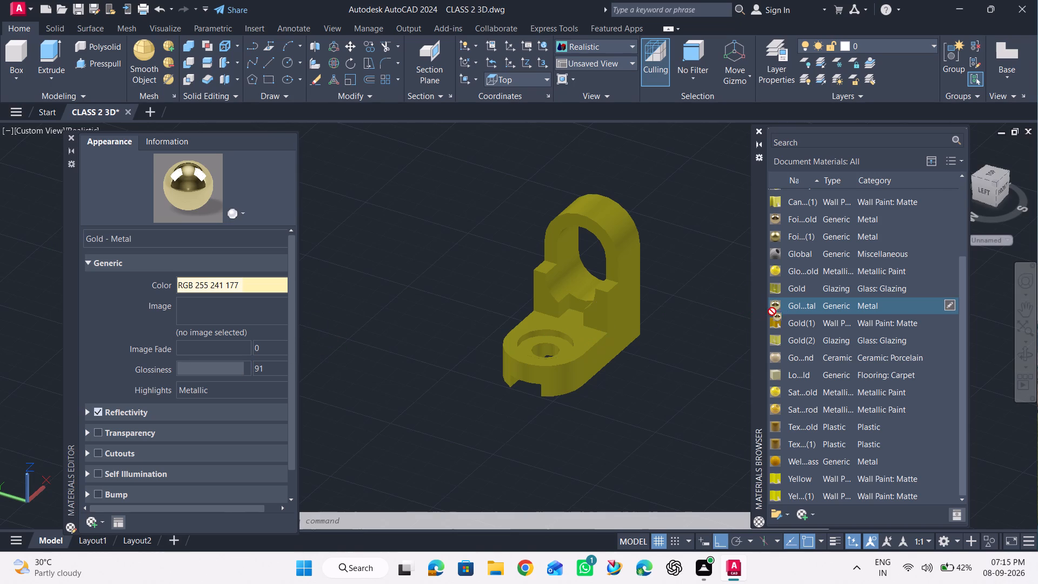
left_click_drag(768, 307, 627, 267)
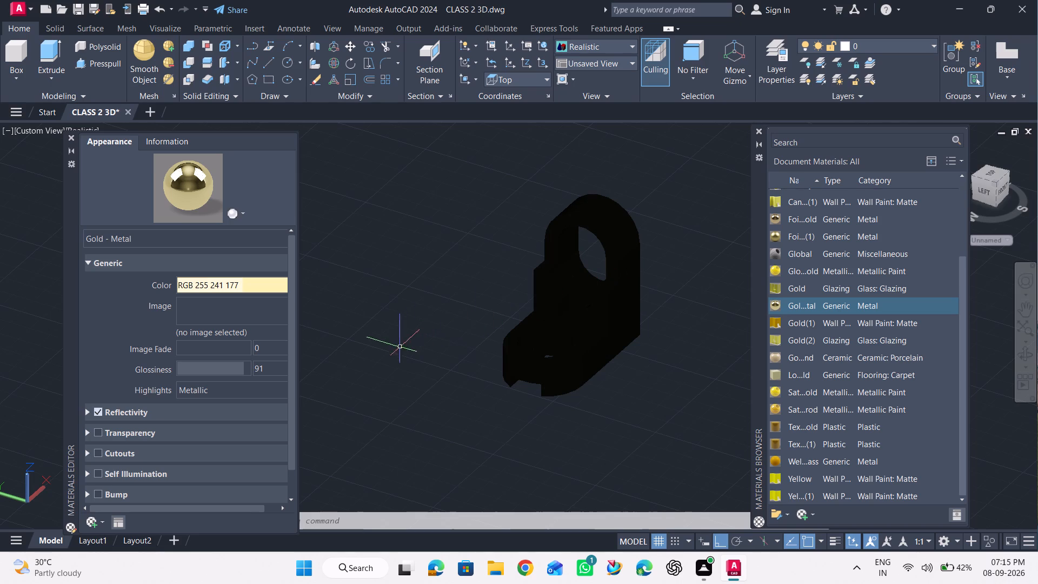
left_click(237, 363)
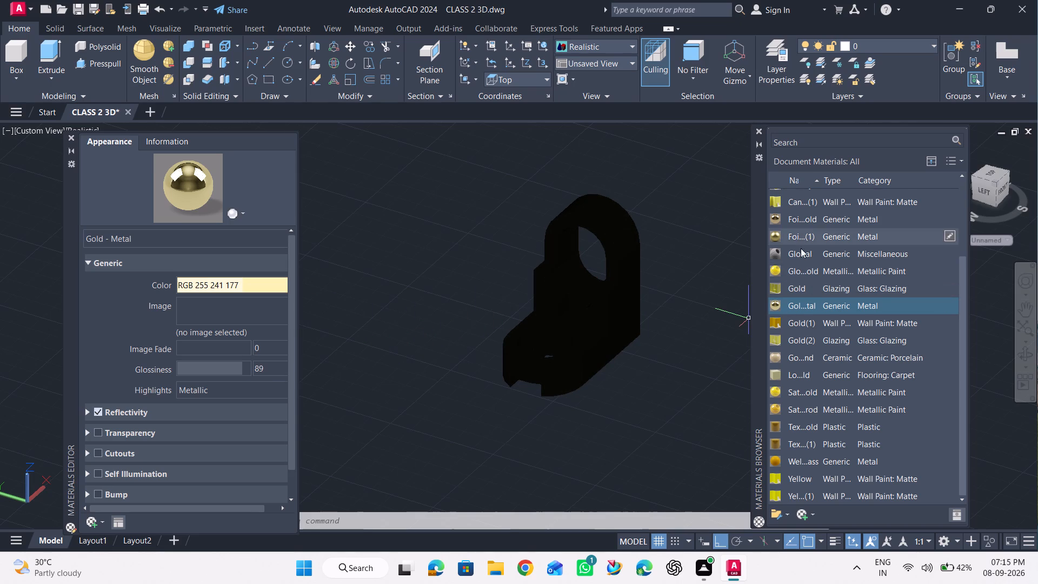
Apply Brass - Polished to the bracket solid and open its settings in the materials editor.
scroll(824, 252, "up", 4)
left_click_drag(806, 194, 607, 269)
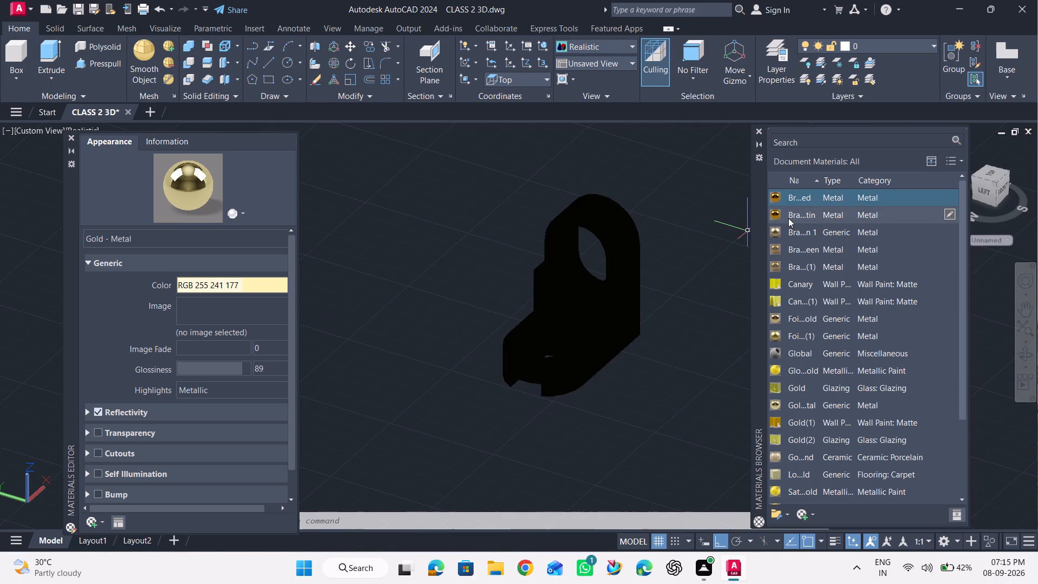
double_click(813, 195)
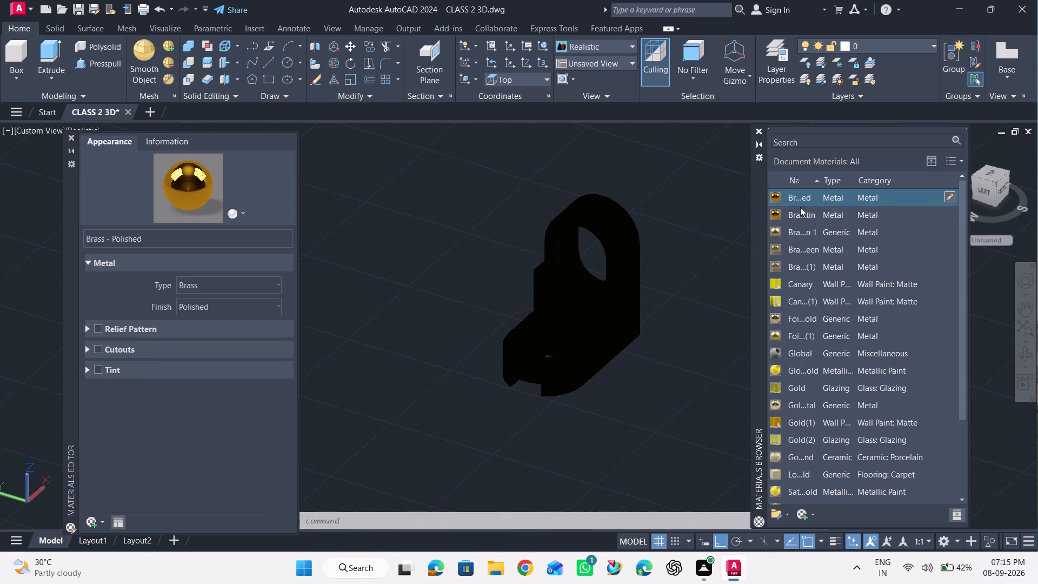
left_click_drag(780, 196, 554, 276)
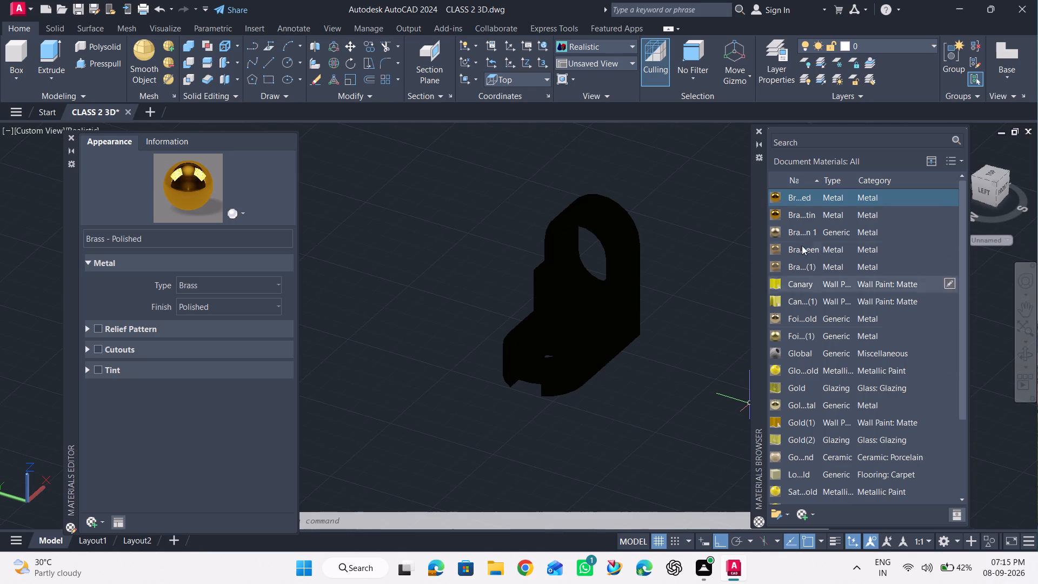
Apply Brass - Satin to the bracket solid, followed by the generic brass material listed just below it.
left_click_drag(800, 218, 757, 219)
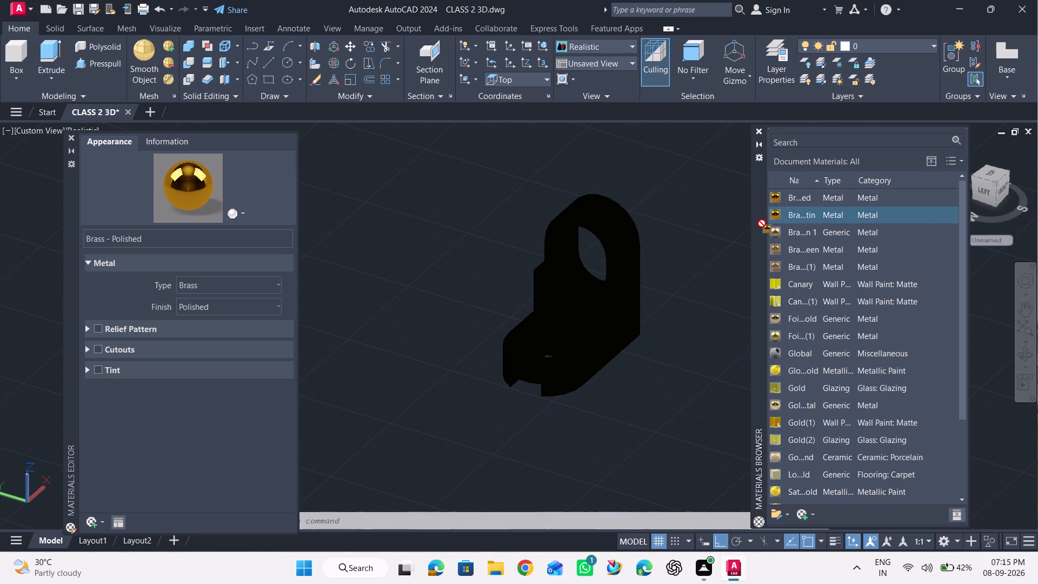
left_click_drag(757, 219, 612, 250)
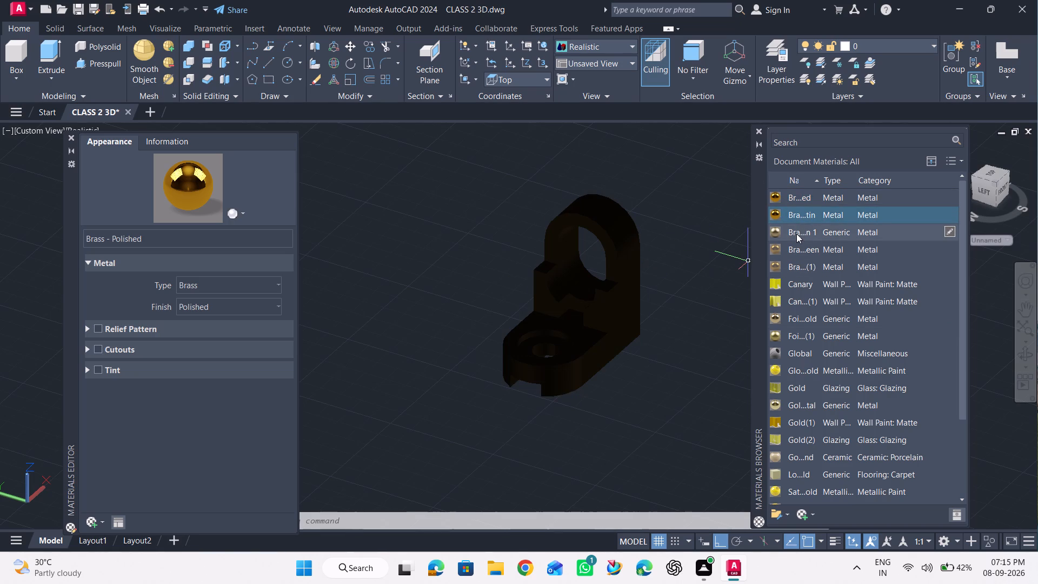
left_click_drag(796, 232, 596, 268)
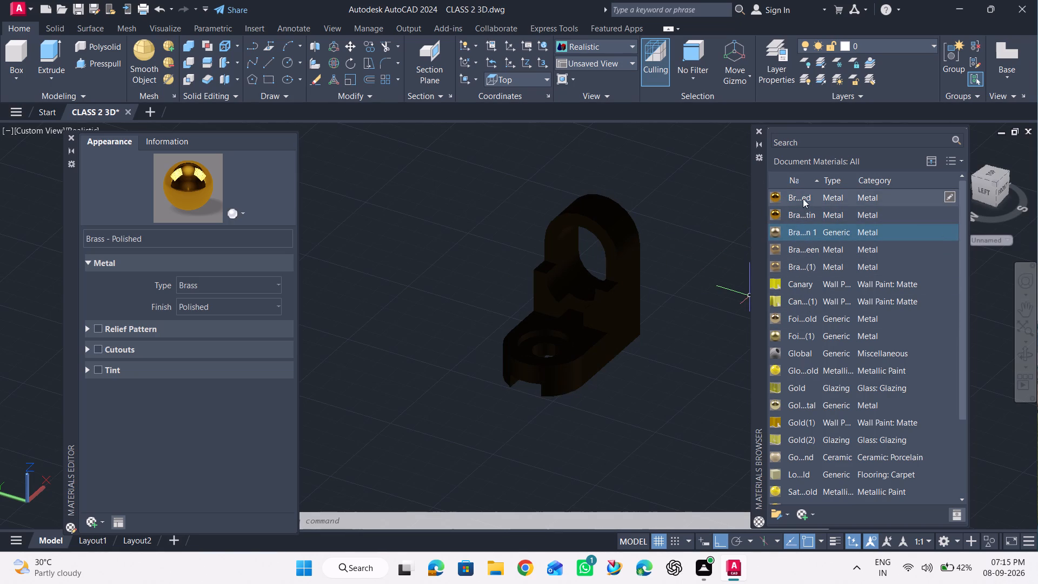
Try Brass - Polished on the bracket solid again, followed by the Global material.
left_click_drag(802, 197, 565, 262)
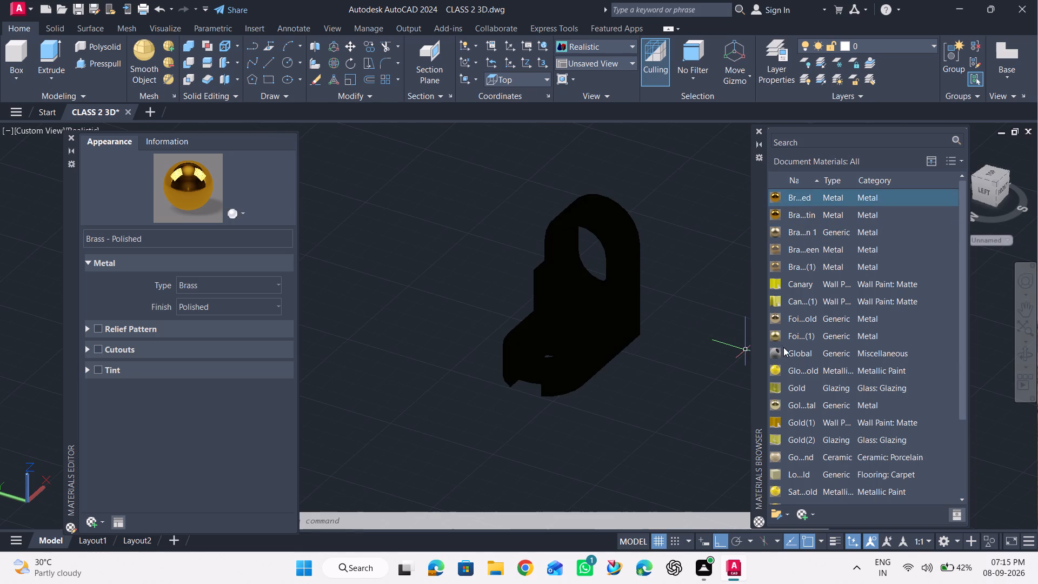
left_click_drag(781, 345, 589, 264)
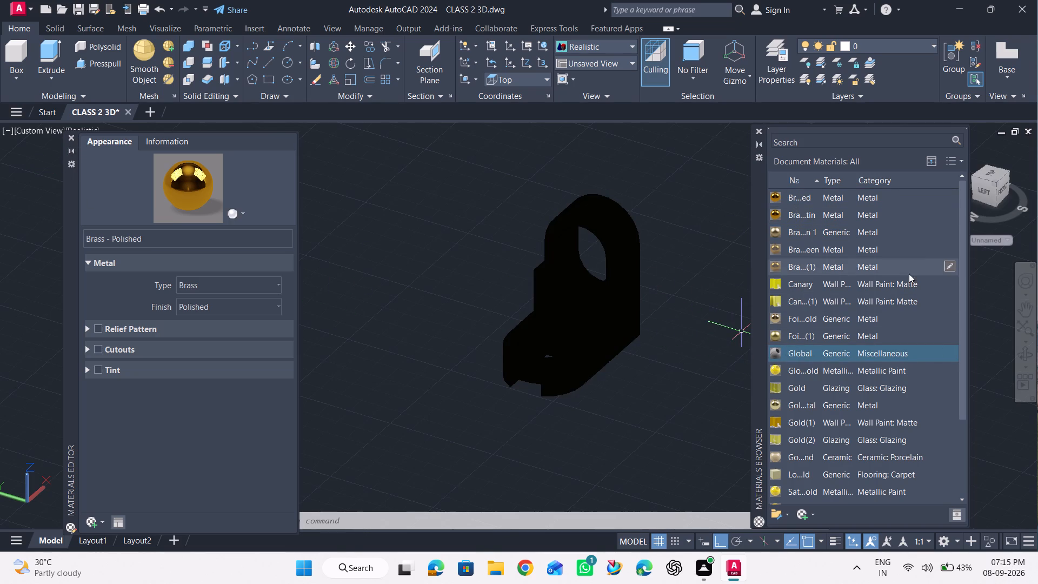
Apply Brass - Polished to the bracket solid in place of the Global material.
scroll(914, 271, "up", 4)
left_click_drag(857, 190, 584, 220)
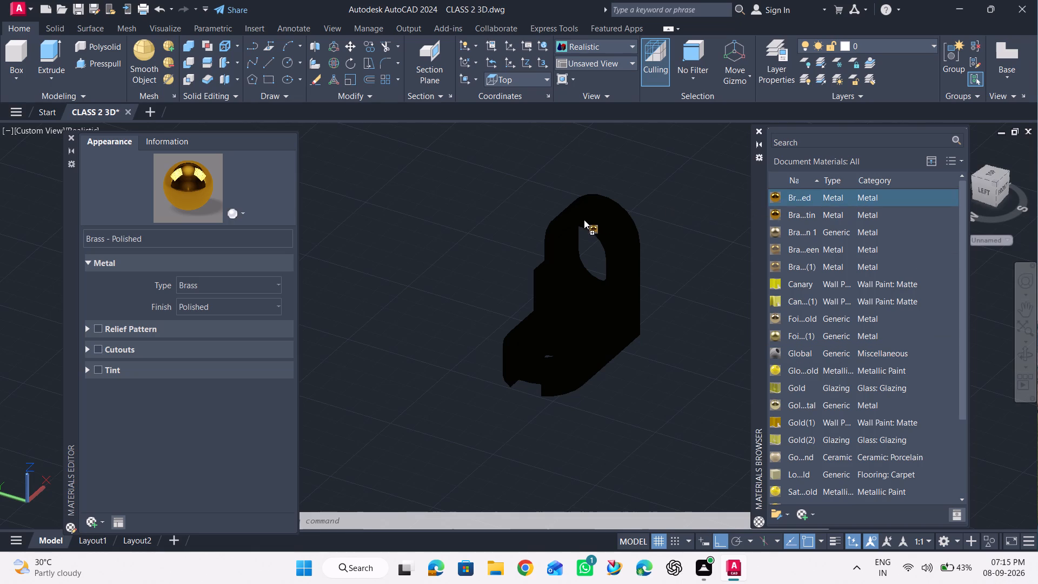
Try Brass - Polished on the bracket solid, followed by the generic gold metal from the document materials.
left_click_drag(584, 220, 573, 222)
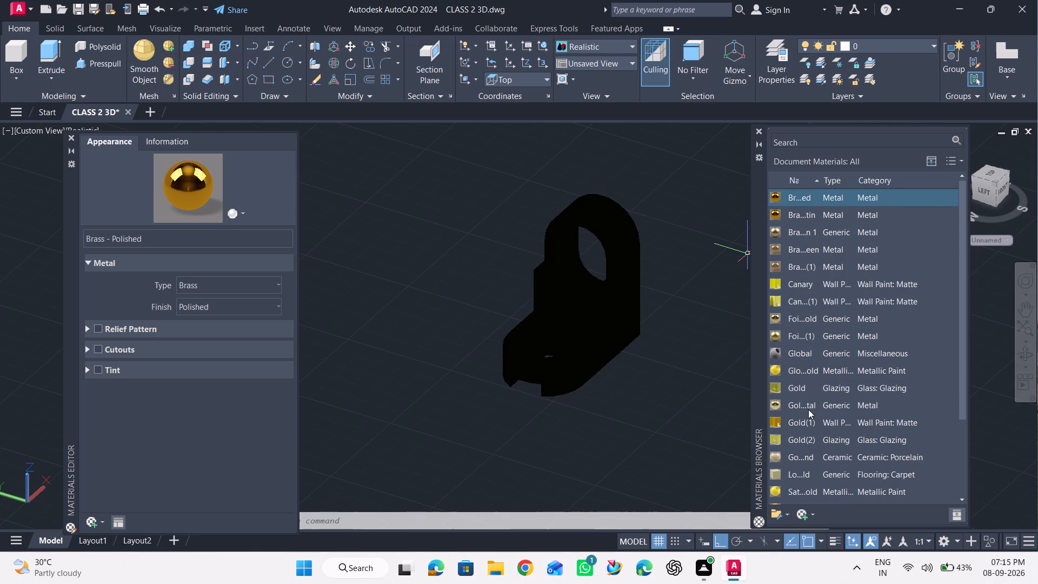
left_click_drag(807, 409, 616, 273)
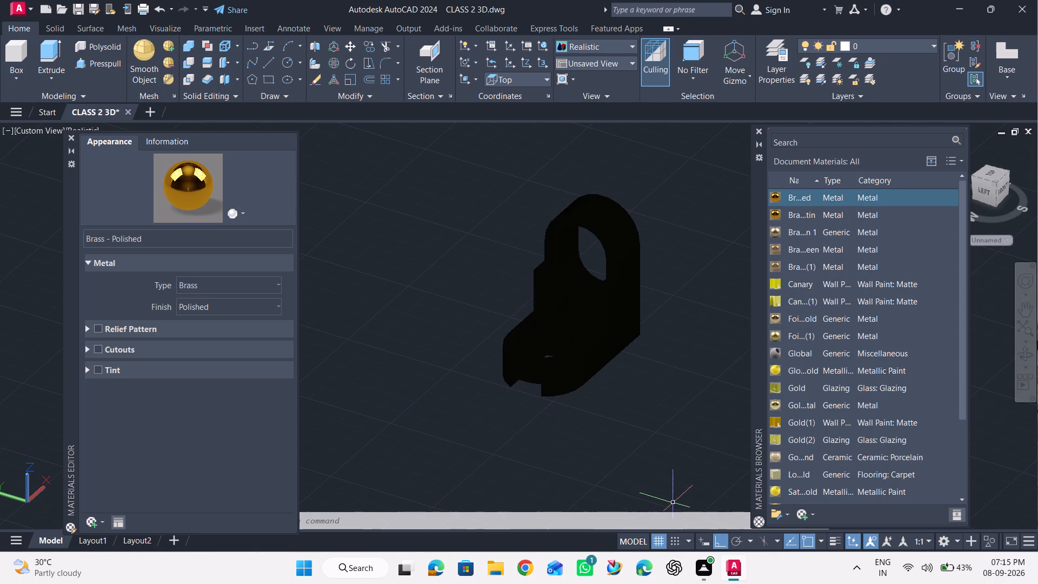
Enable the Relief Pattern property for the Brass - Polished material.
left_click(187, 306)
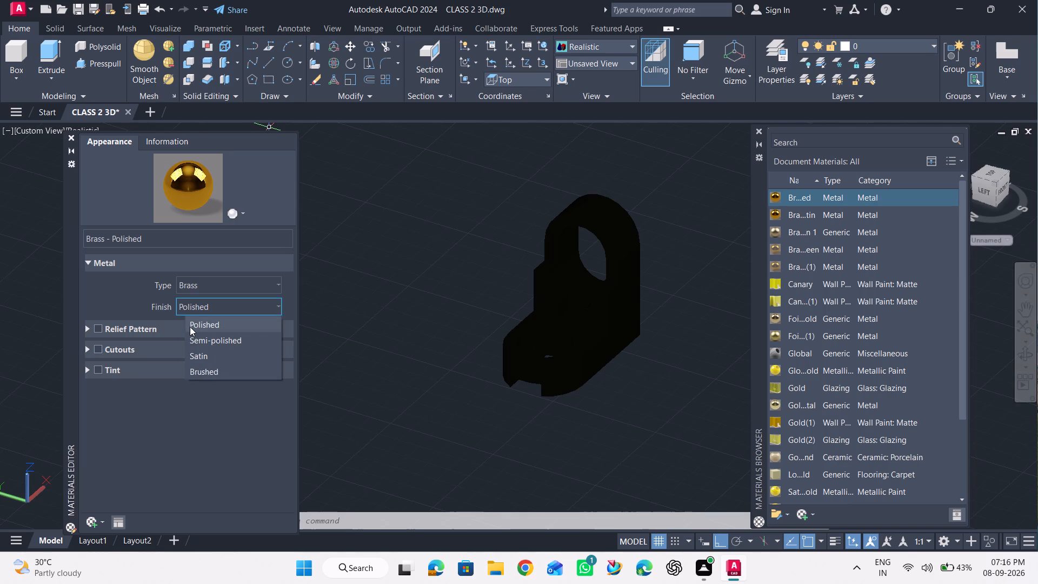
left_click(97, 325)
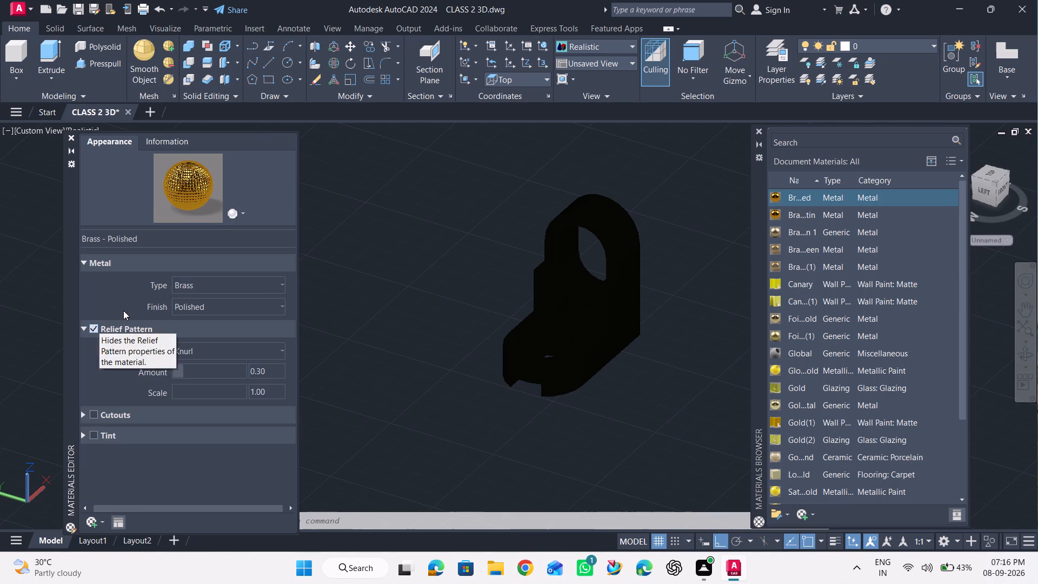
left_click(89, 262)
left_click(86, 263)
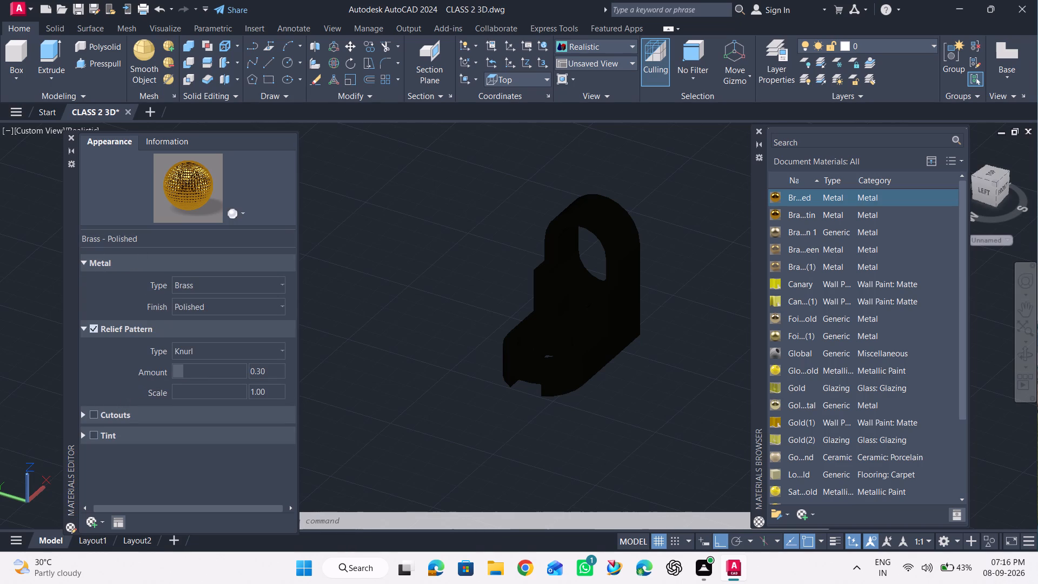
Search the materials for GOLD and show the matching Autodesk library materials beneath the document list.
left_click(808, 144)
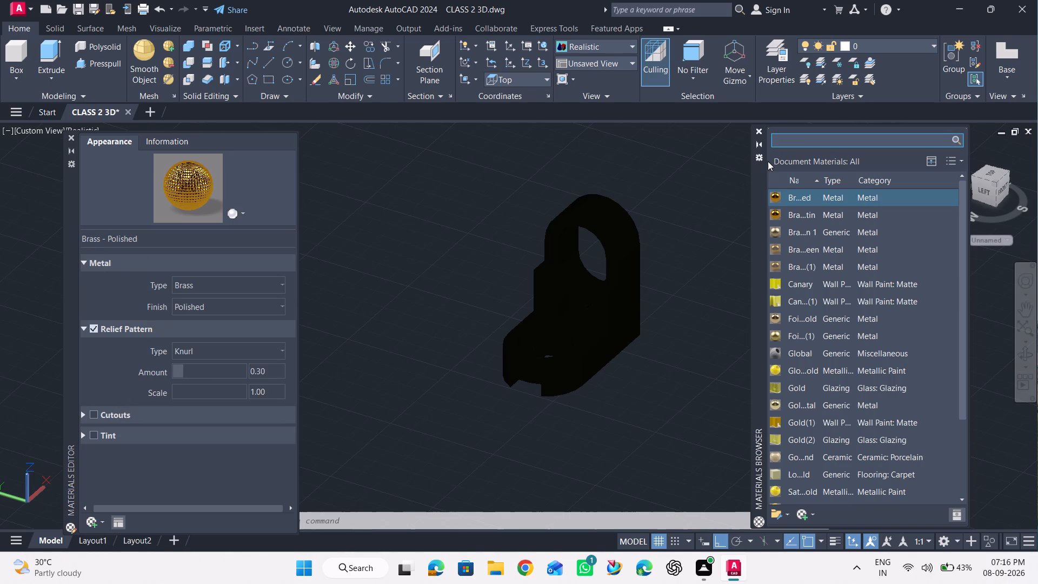
key("g")
type("OLG")
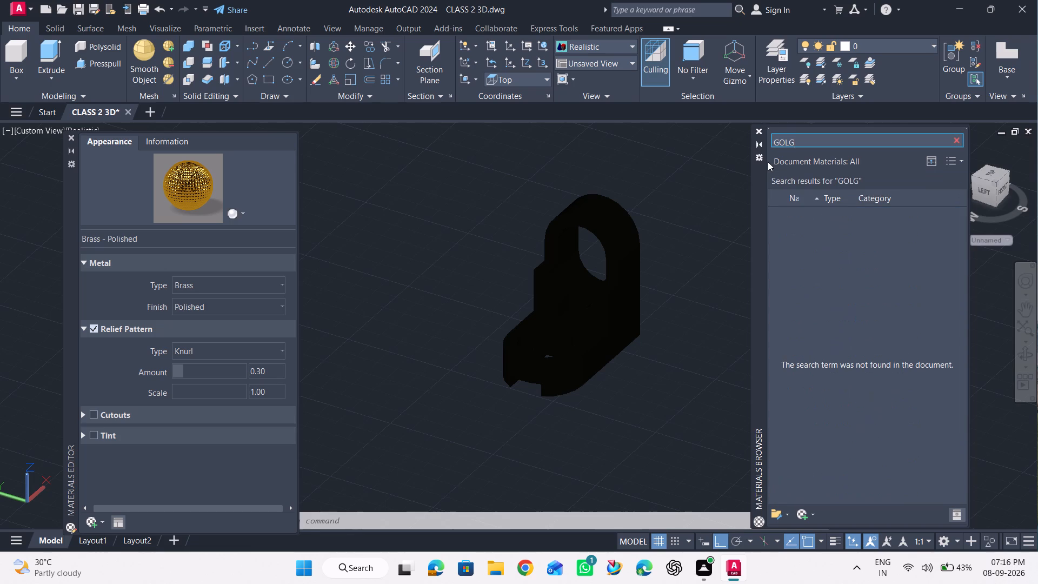
key("BackSpace")
key("d")
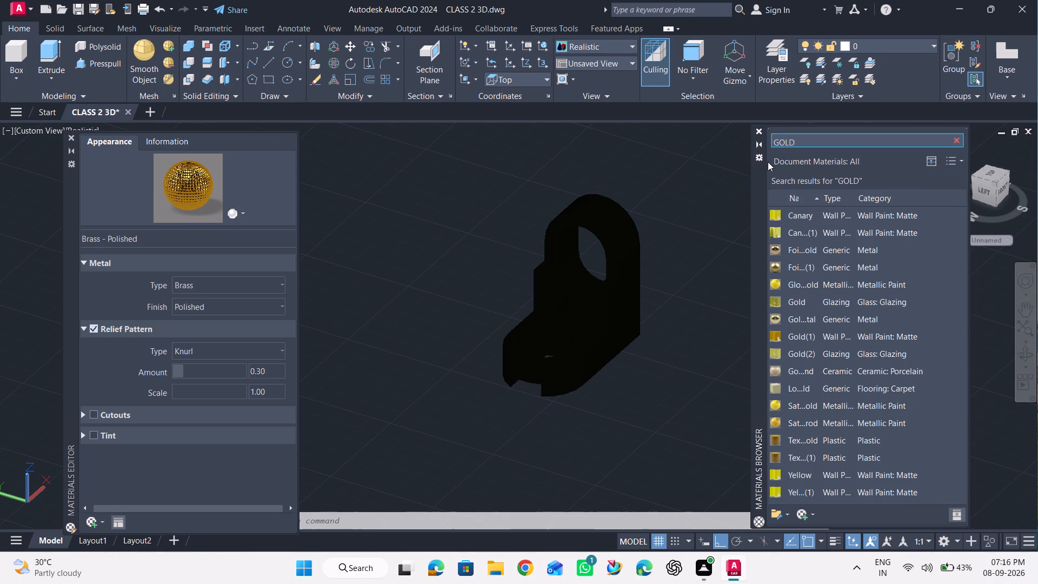
key("Return")
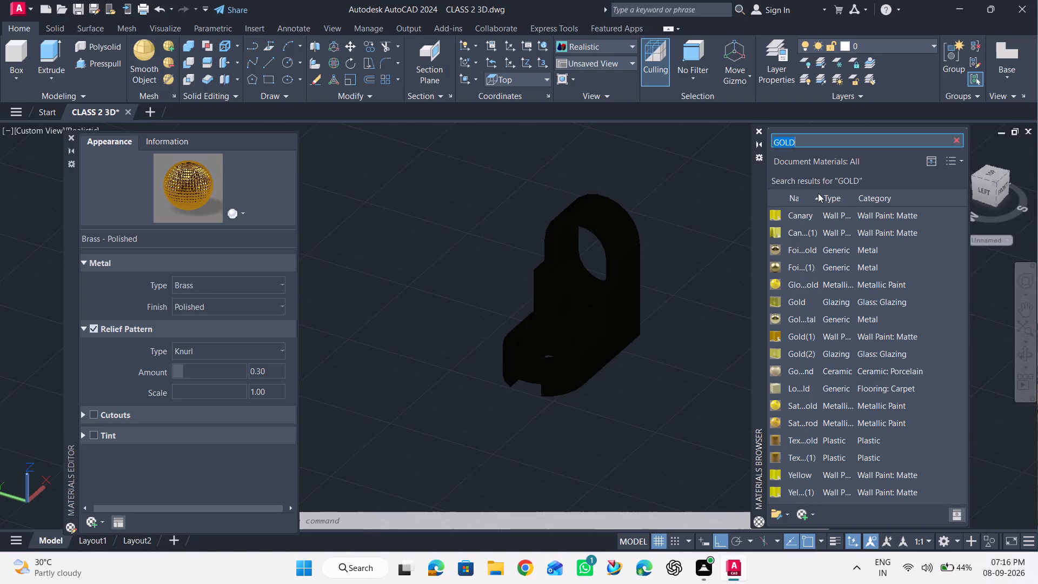
left_click(818, 193)
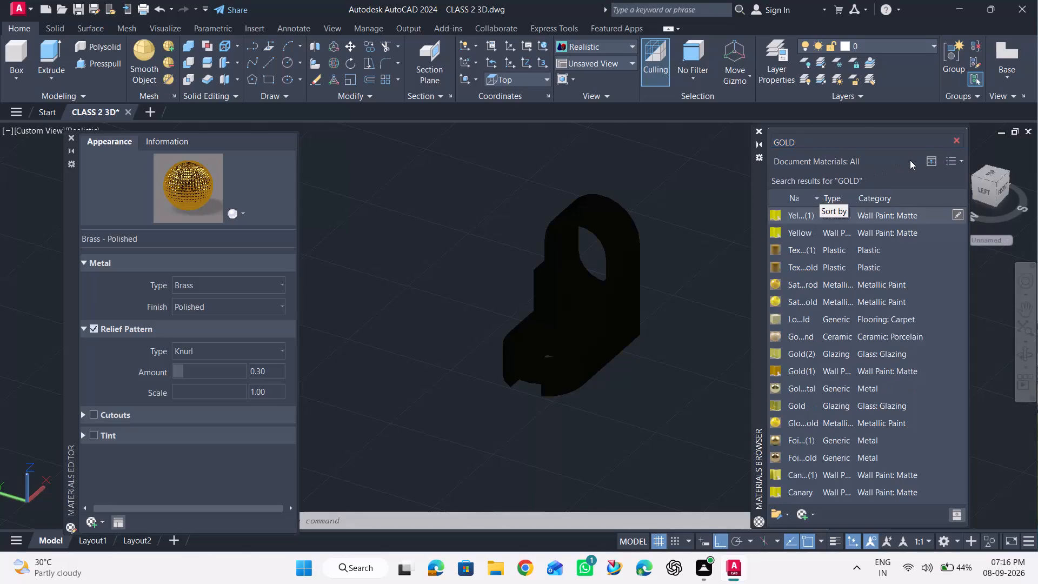
left_click(912, 158)
left_click(930, 157)
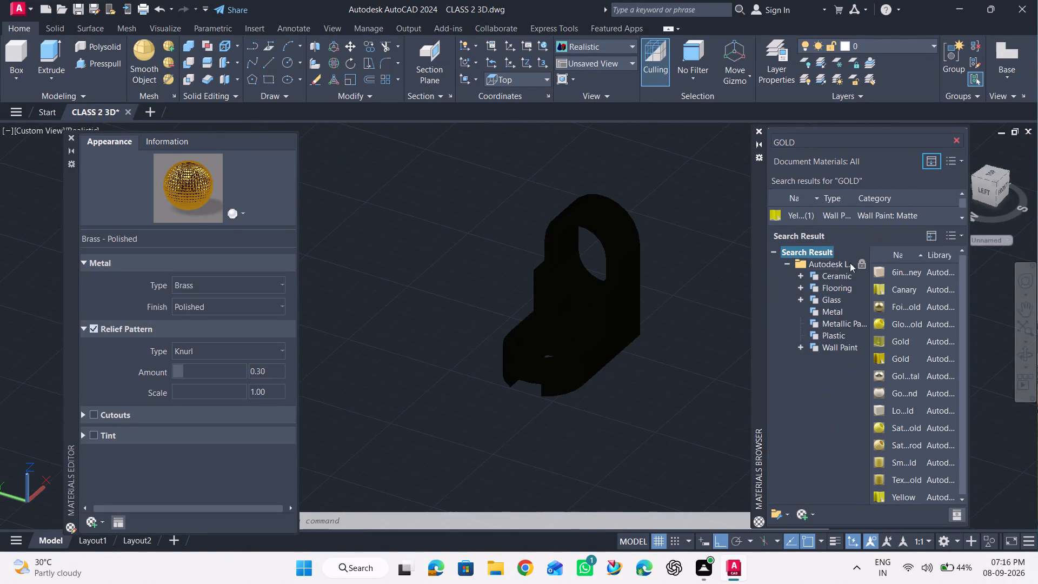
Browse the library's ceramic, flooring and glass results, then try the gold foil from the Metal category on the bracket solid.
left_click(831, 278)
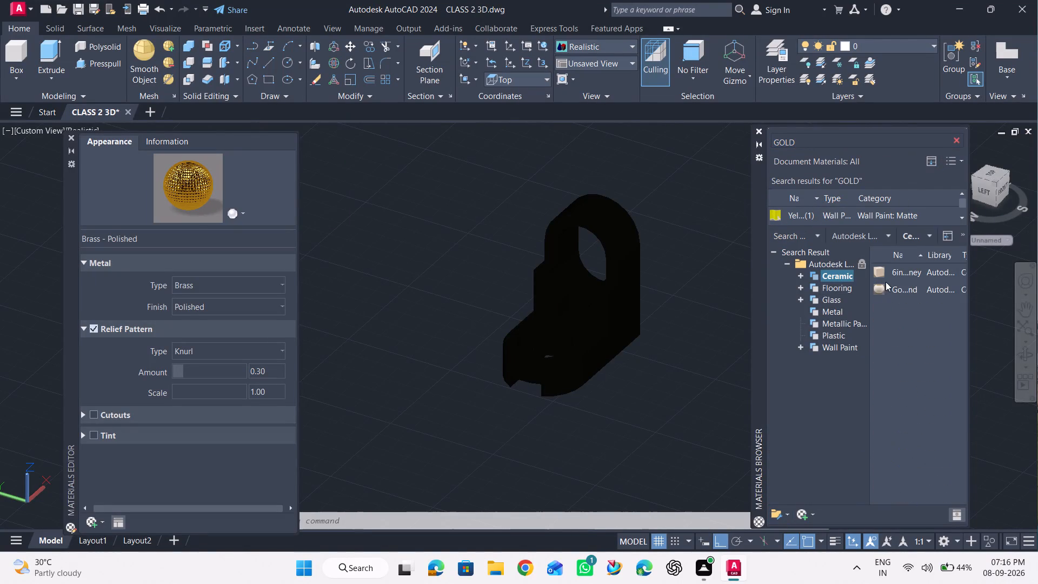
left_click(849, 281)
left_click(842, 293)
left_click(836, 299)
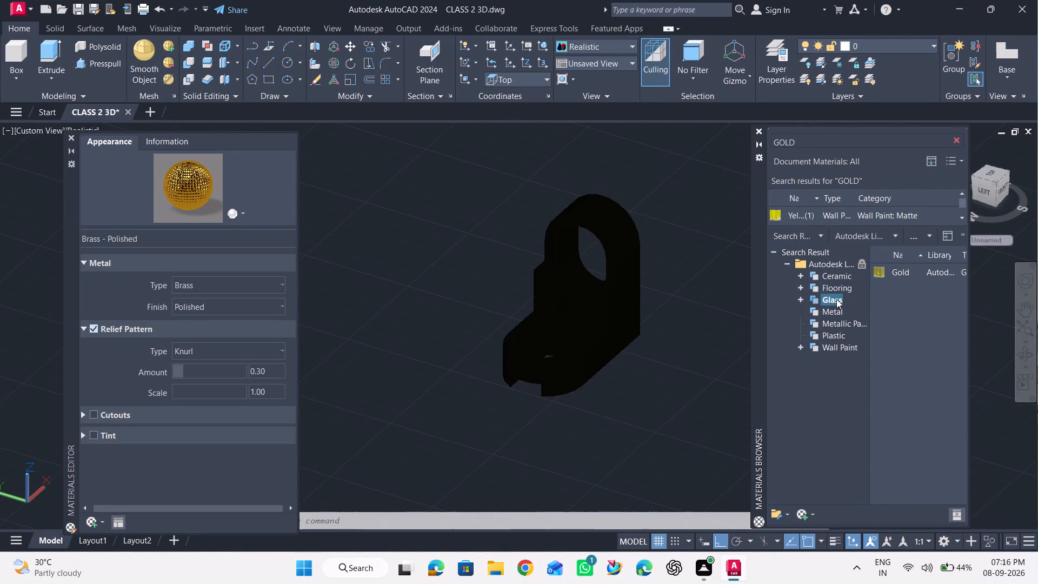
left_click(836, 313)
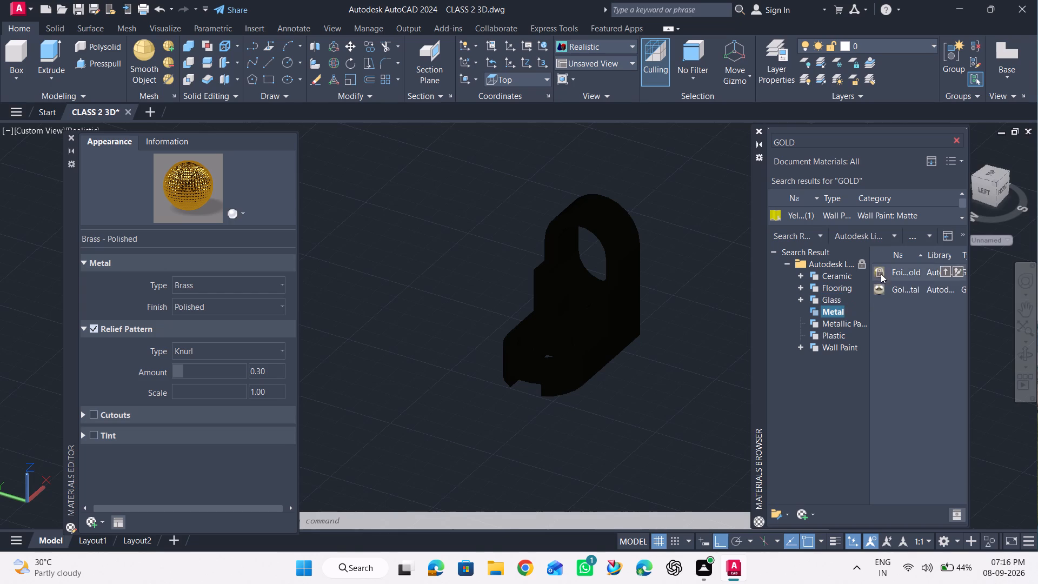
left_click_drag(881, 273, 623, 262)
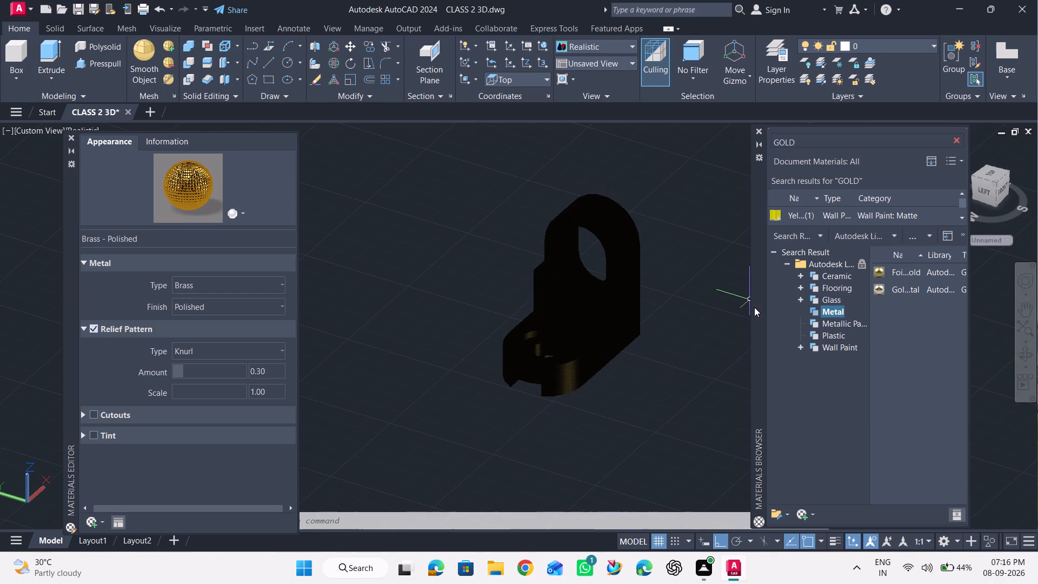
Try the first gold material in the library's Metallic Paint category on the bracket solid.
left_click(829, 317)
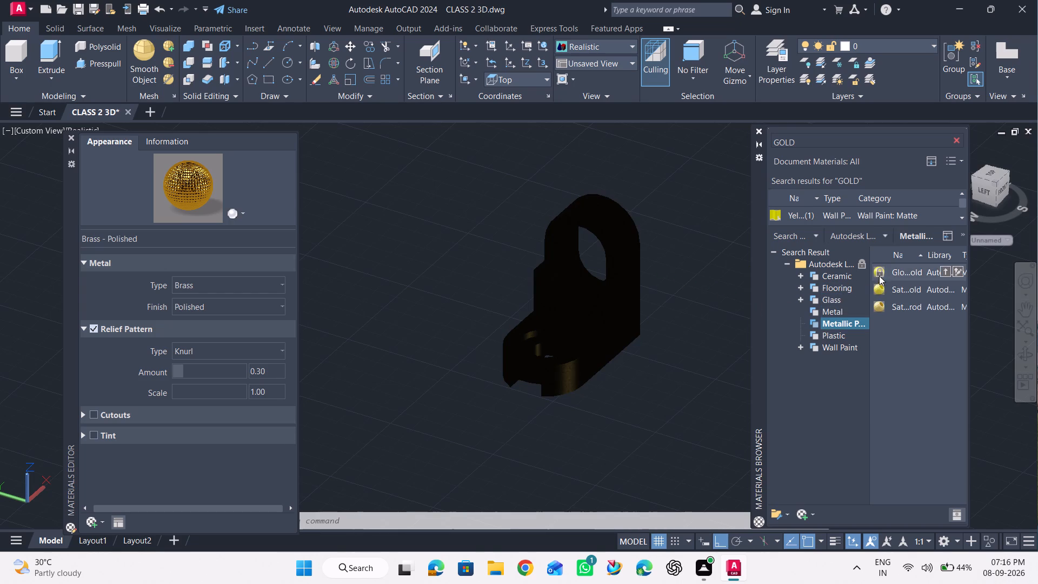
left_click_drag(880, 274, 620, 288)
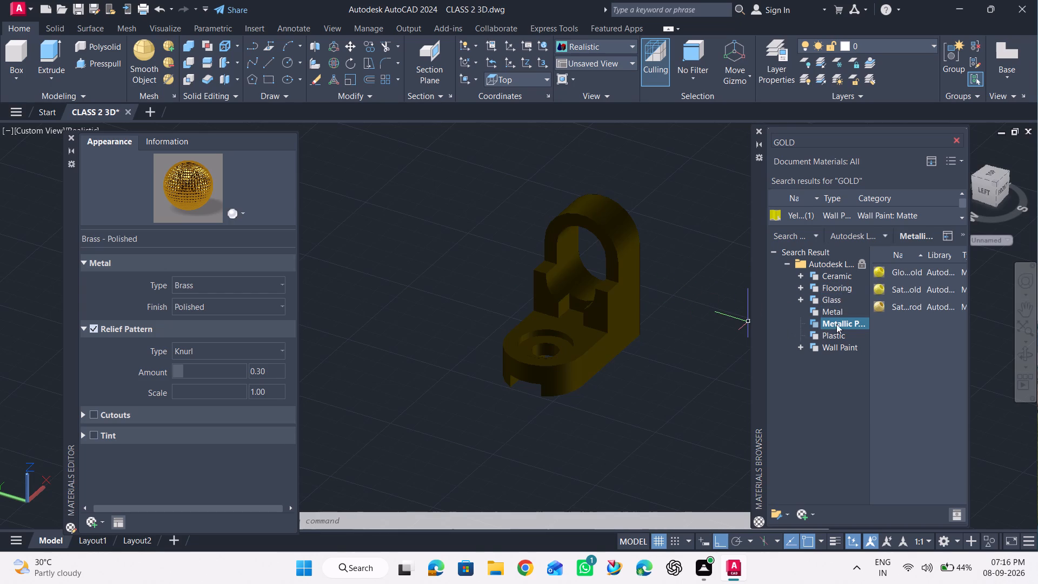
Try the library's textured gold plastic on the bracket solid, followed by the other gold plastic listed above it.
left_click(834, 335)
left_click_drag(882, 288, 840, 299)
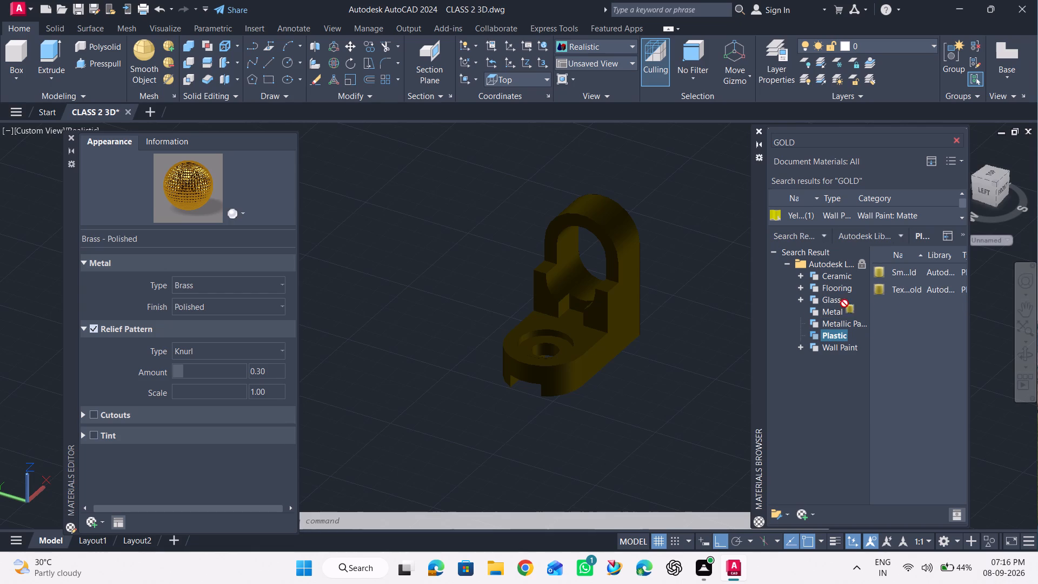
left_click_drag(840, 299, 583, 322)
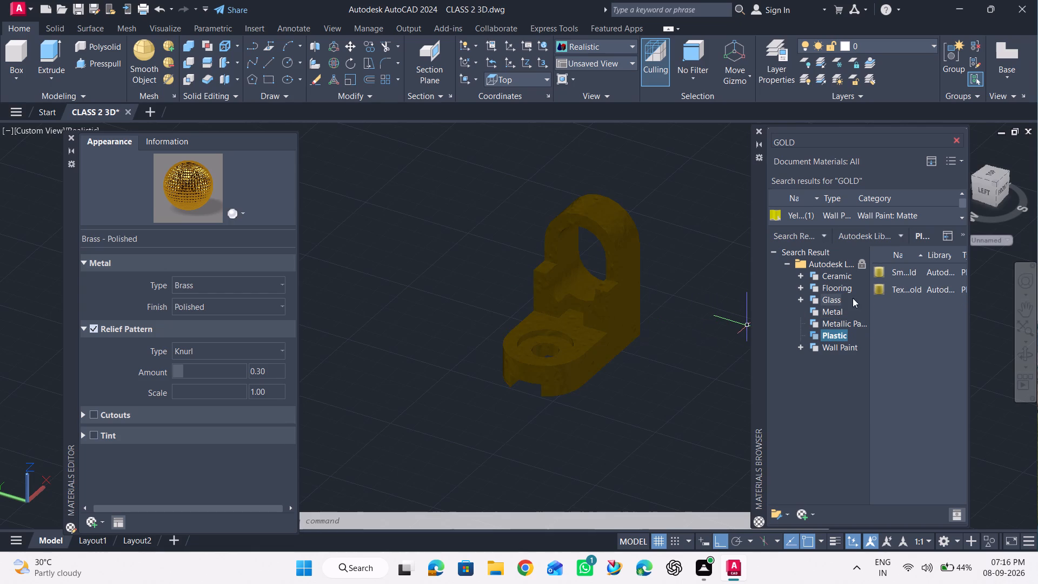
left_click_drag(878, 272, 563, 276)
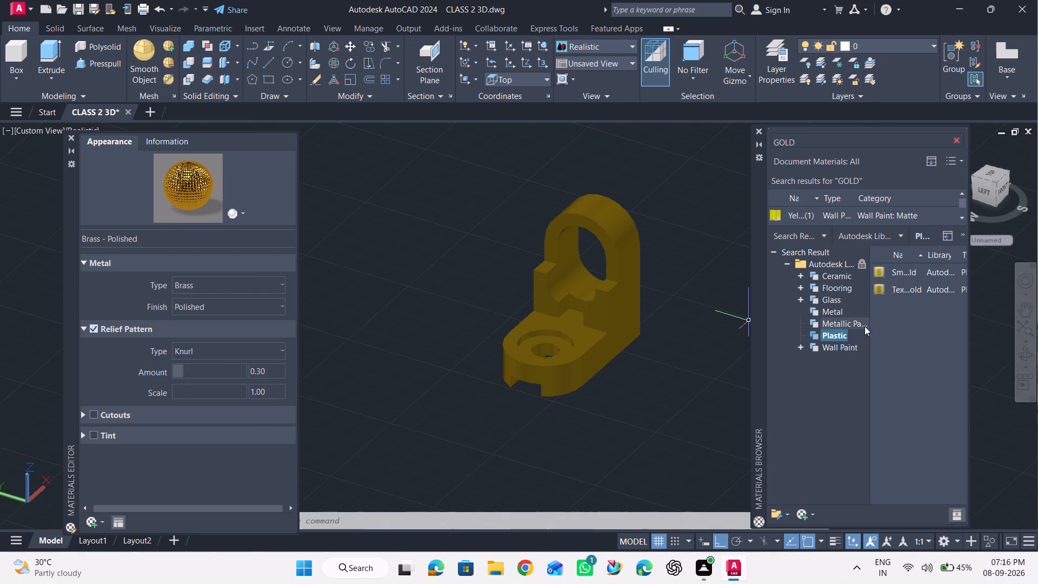
Open the library's Textured - Dark Gold plastic in the materials editor and apply it to the bracket solid.
double_click(890, 290)
left_click_drag(890, 290, 866, 289)
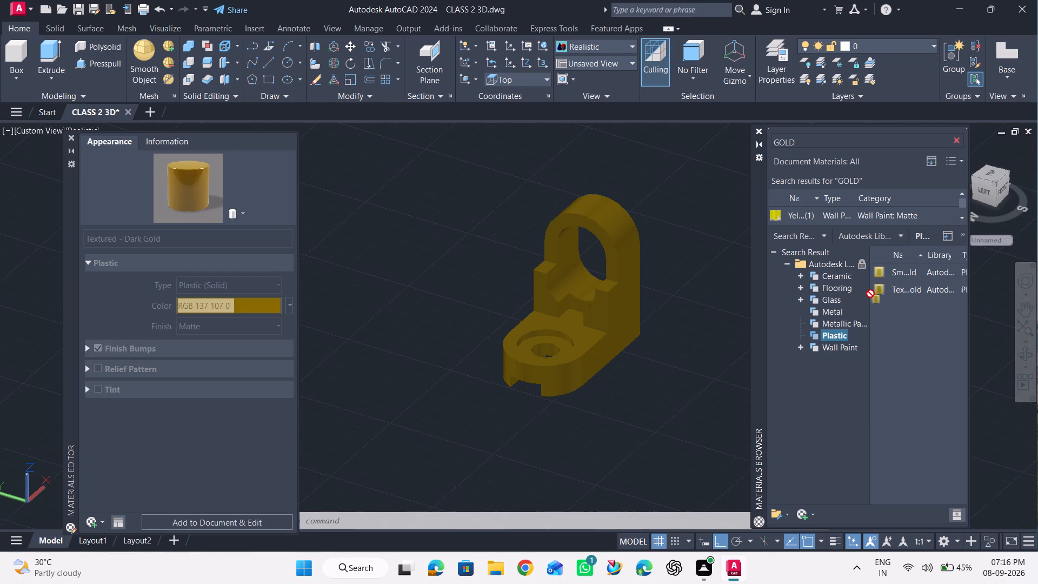
left_click_drag(866, 289, 601, 276)
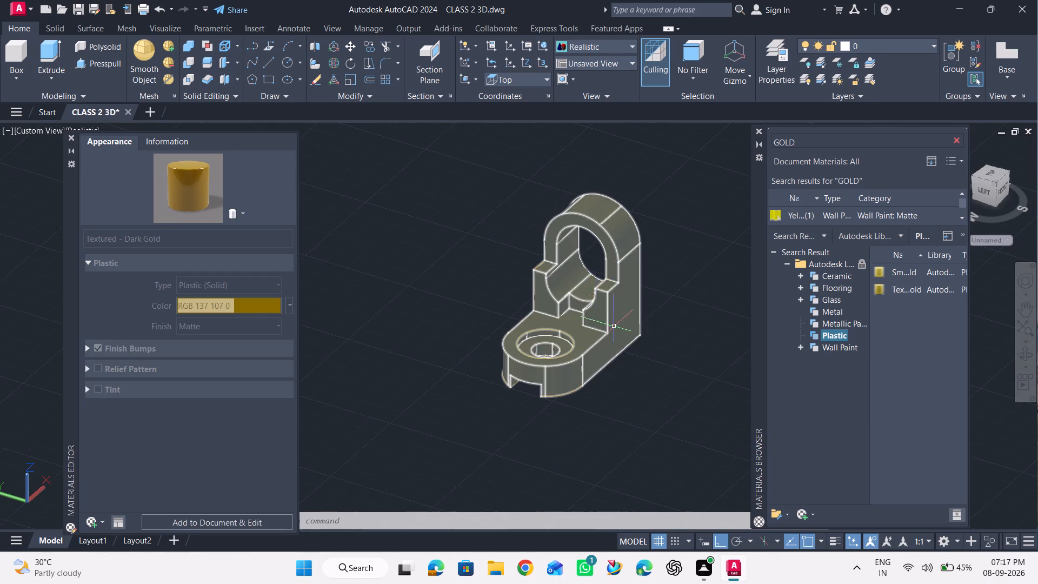
Examine the Textured - Dark Gold material's plastic properties, preview options, finish bumps and information, and inspect the bracket's appearance.
left_click(202, 322)
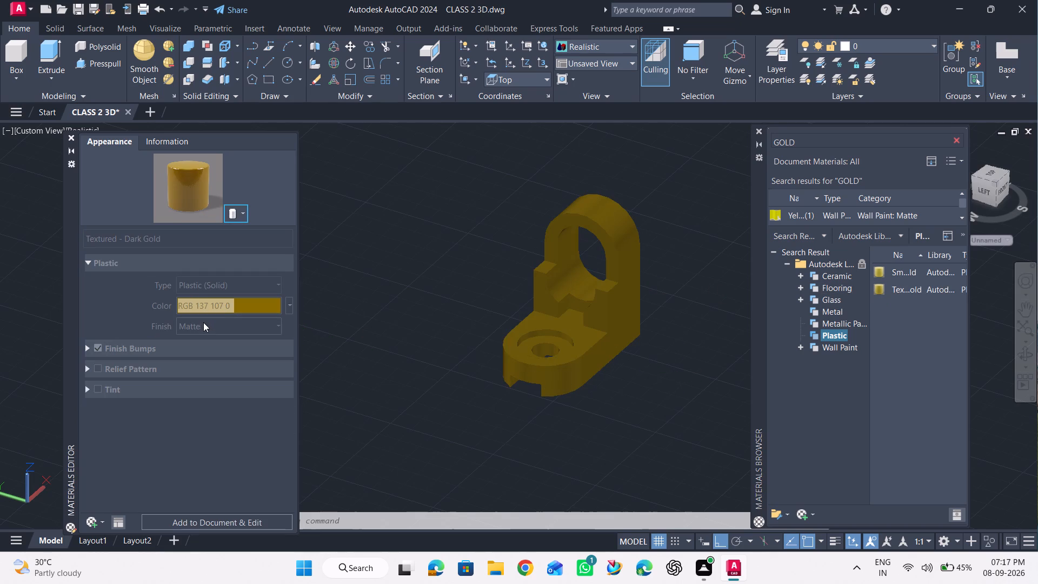
left_click(232, 302)
left_click_drag(233, 302, 251, 304)
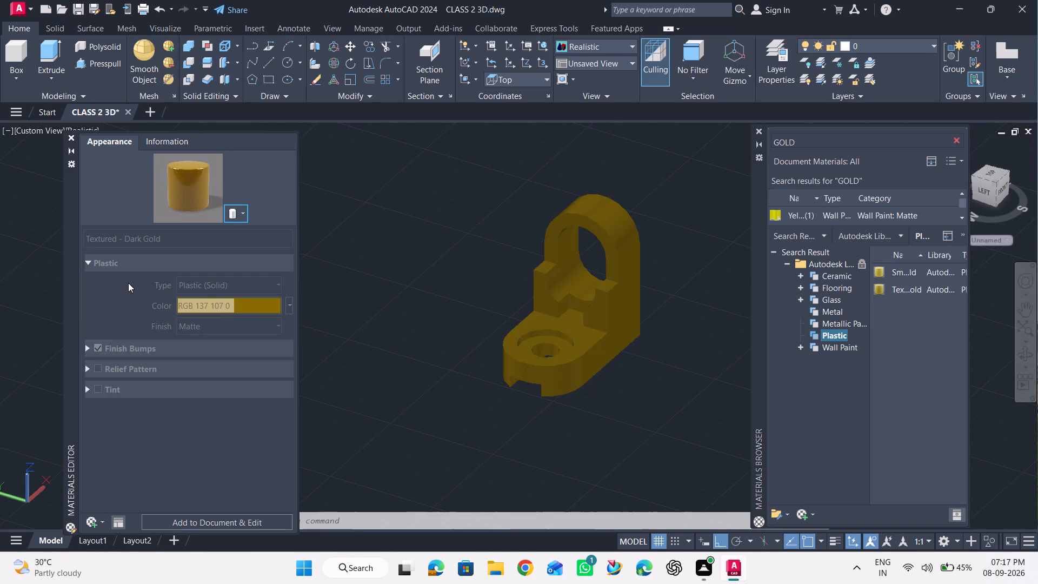
left_click(116, 286)
left_click(242, 213)
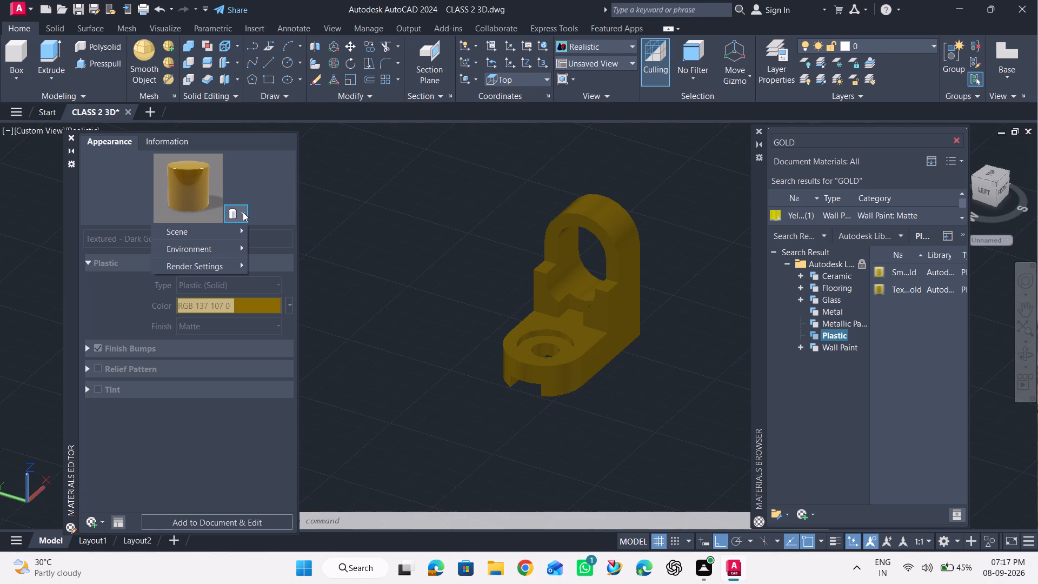
left_click(191, 237)
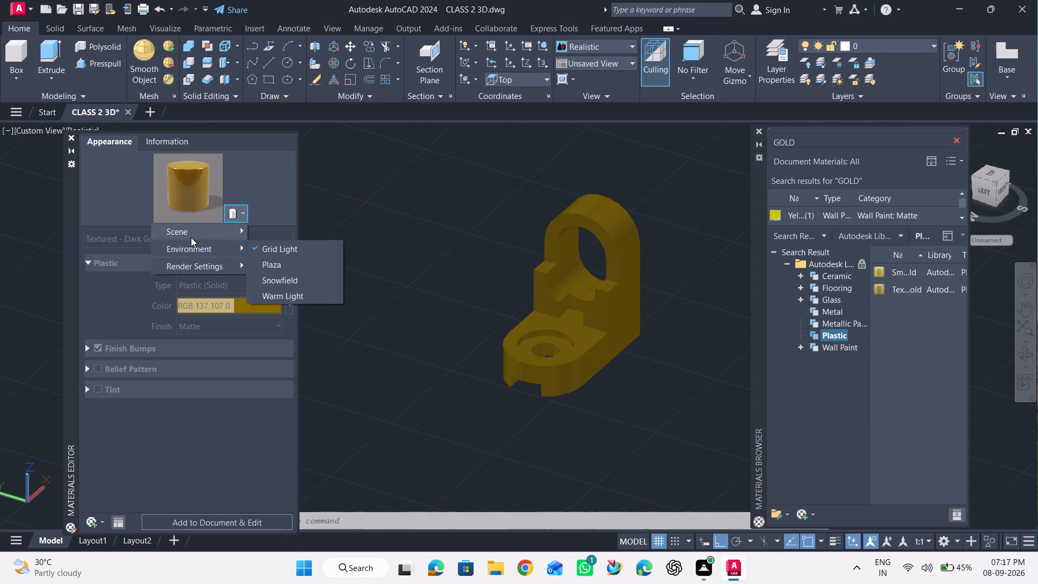
left_click(97, 328)
left_click(105, 312)
left_click(89, 262)
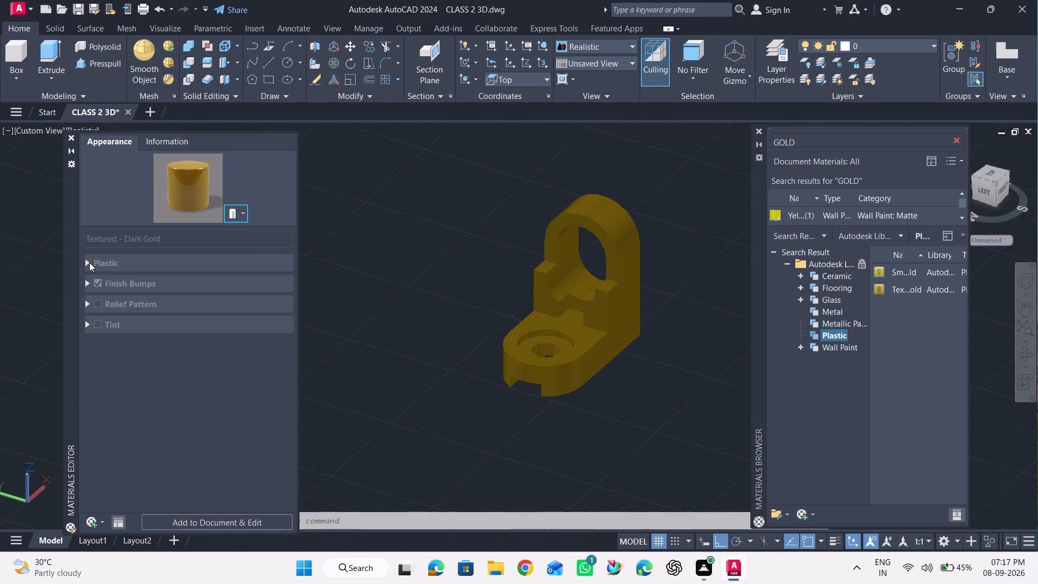
left_click(89, 262)
left_click(89, 346)
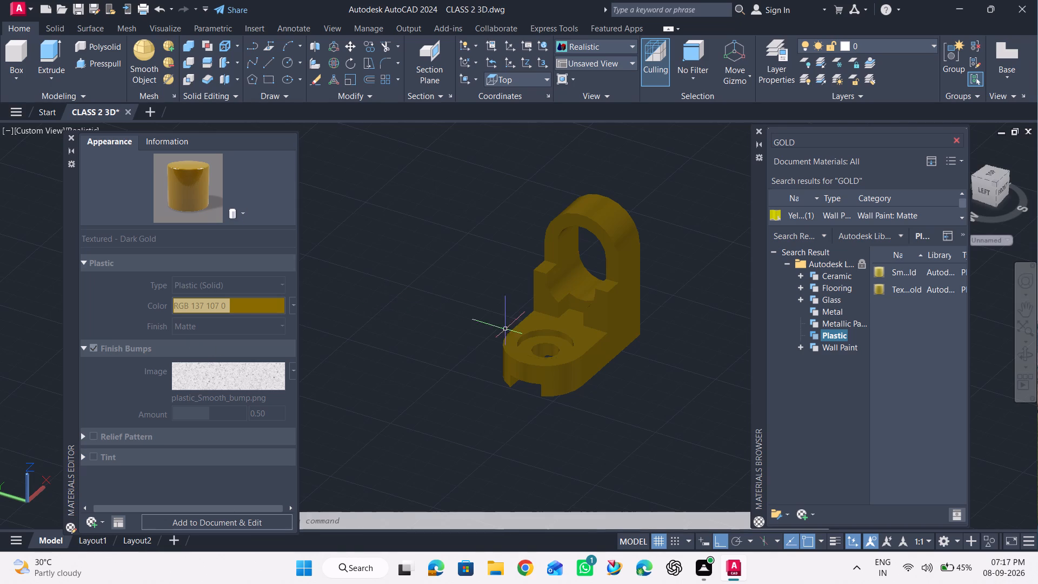
scroll(647, 335, "up", 3)
scroll(615, 317, "down", 3)
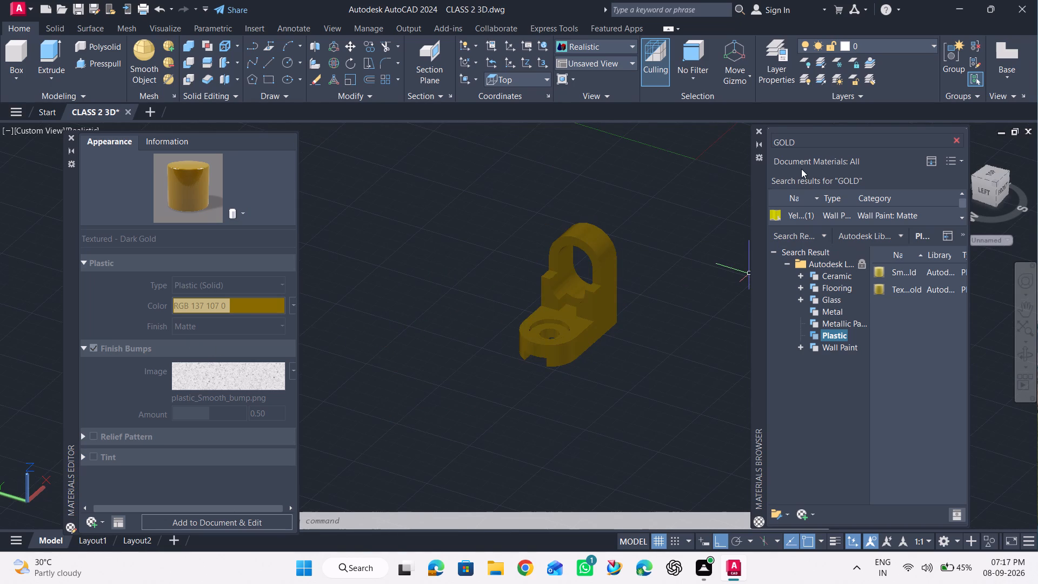
left_click(159, 141)
left_click(119, 144)
scroll(205, 346, "down", 3)
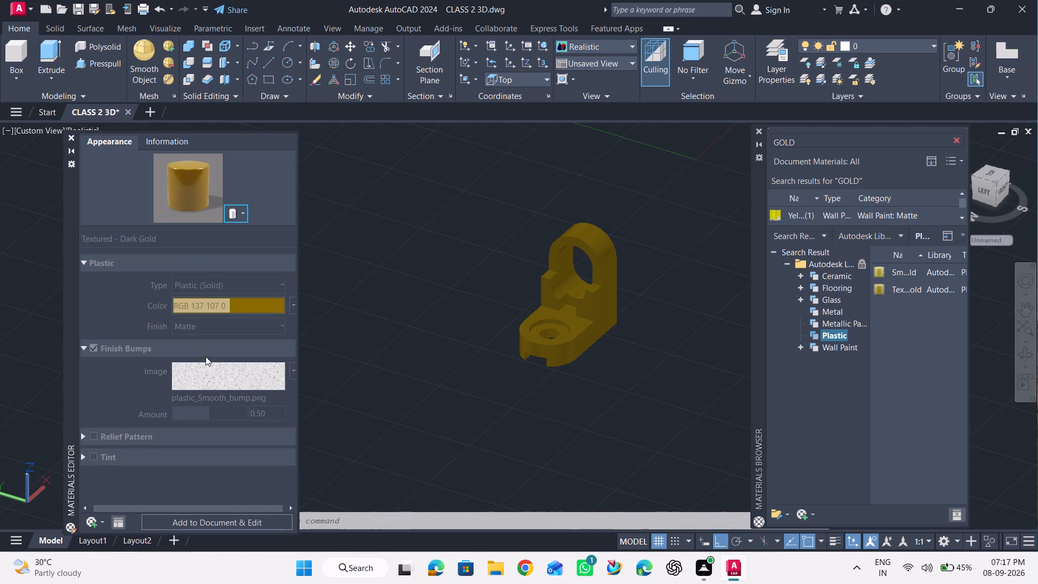
scroll(205, 358, "down", 3)
scroll(159, 459, "down", 2)
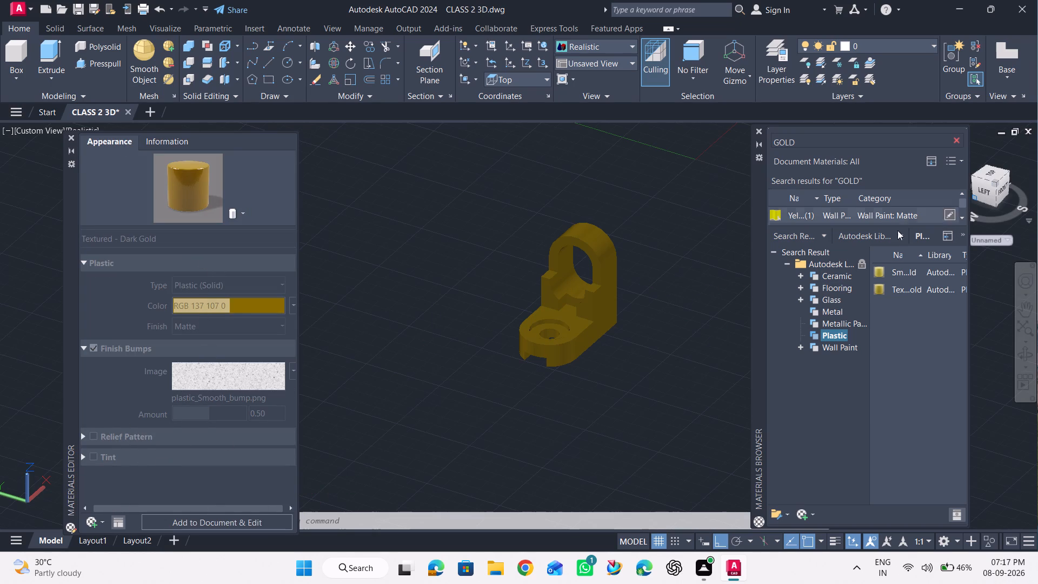
Clear the GOLD material search and close the materials editor.
left_click(954, 139)
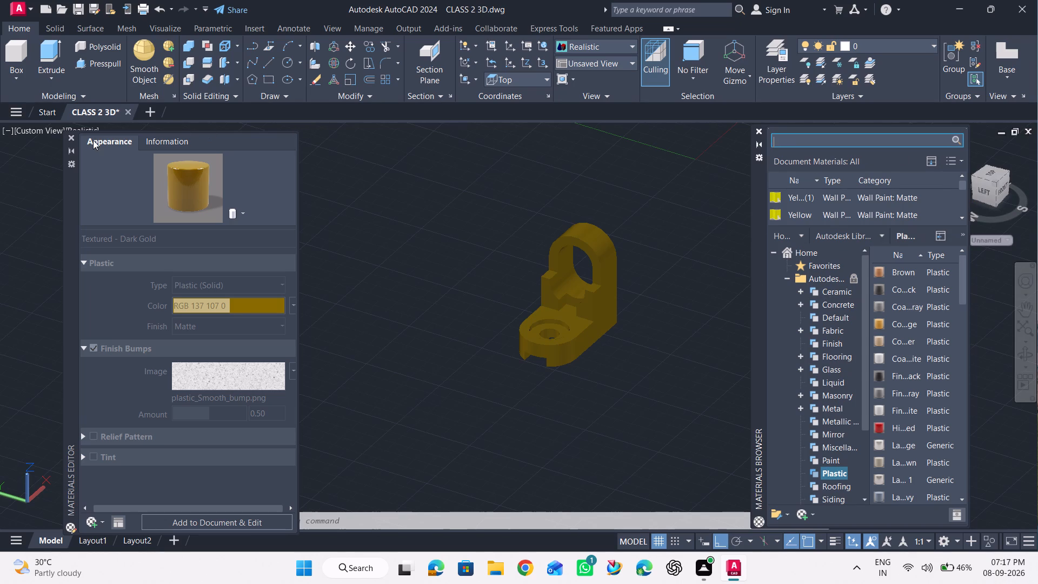
left_click(69, 137)
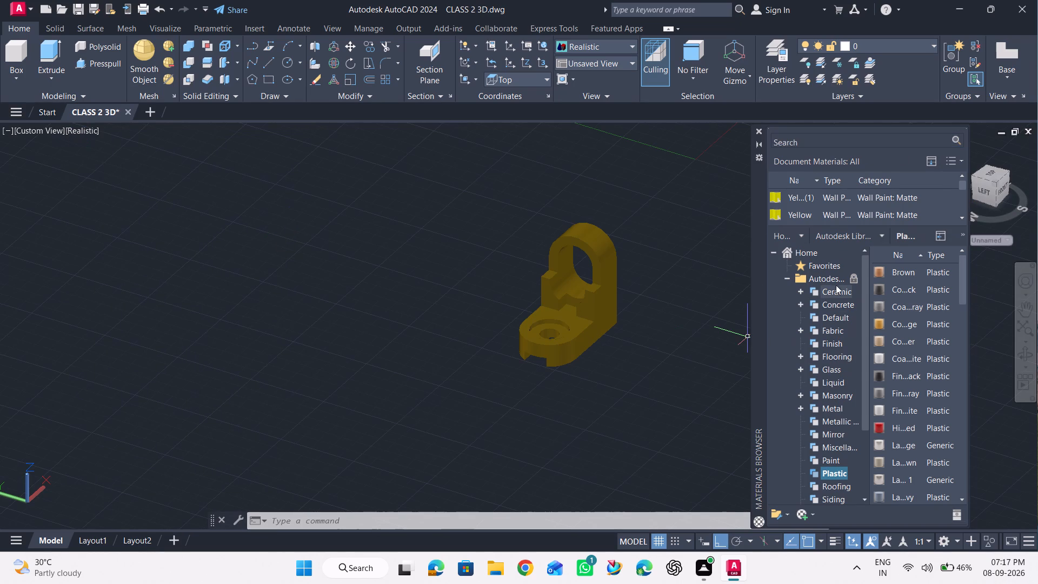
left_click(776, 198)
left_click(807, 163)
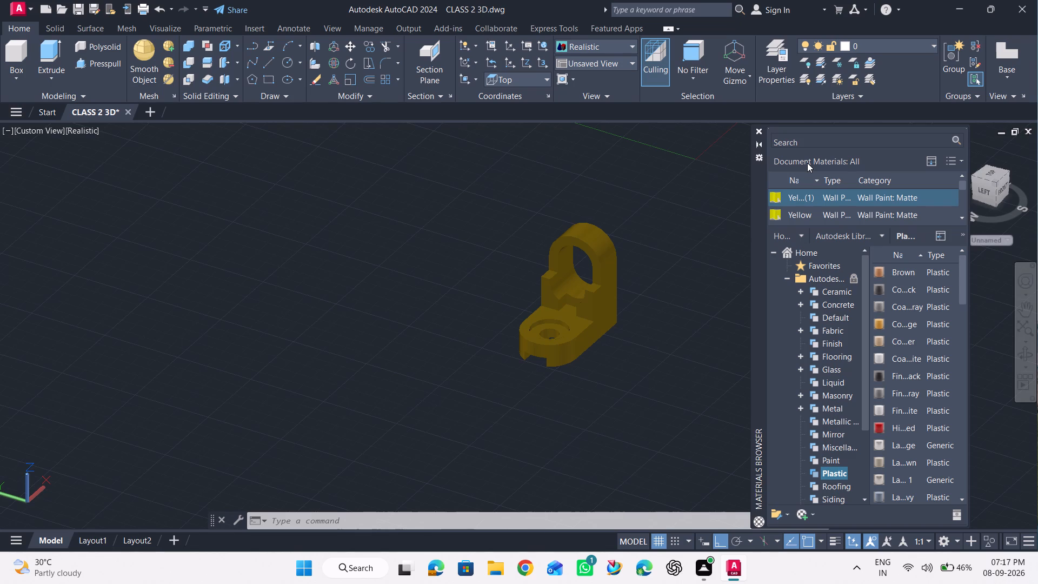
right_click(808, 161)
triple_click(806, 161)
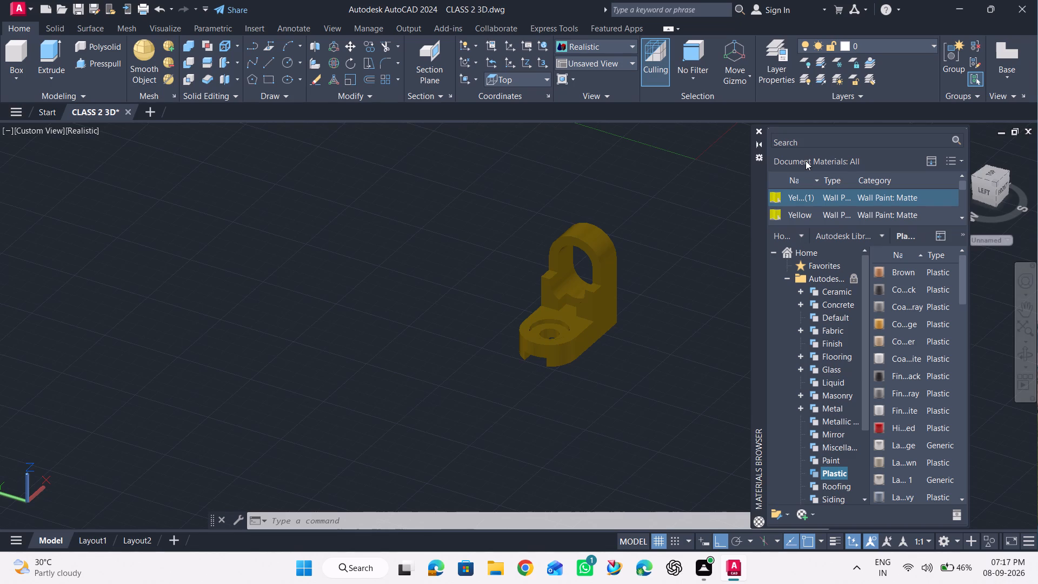
Hide the material library section so the document materials list fills the materials browser.
right_click(803, 162)
left_click(933, 161)
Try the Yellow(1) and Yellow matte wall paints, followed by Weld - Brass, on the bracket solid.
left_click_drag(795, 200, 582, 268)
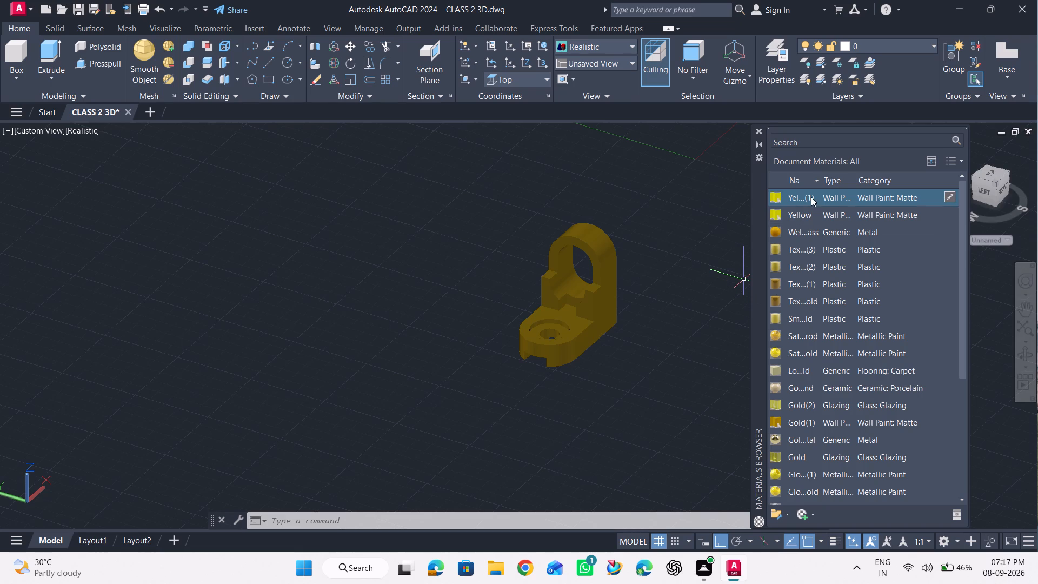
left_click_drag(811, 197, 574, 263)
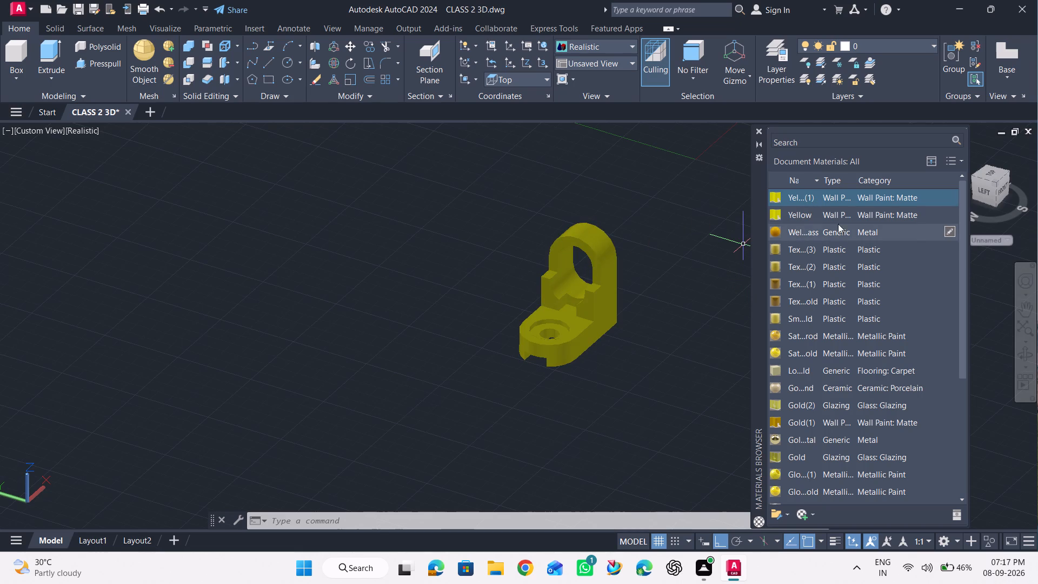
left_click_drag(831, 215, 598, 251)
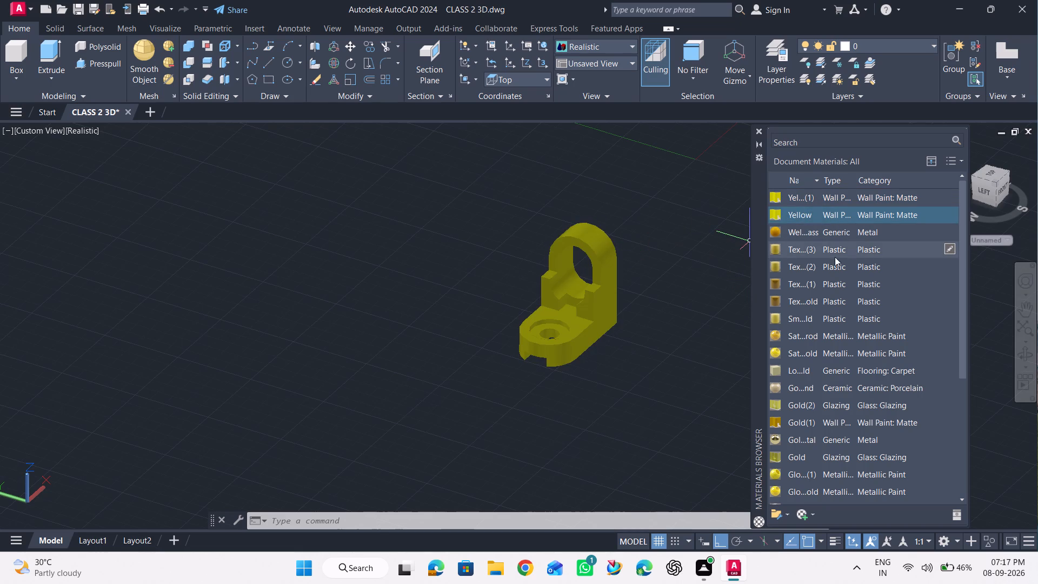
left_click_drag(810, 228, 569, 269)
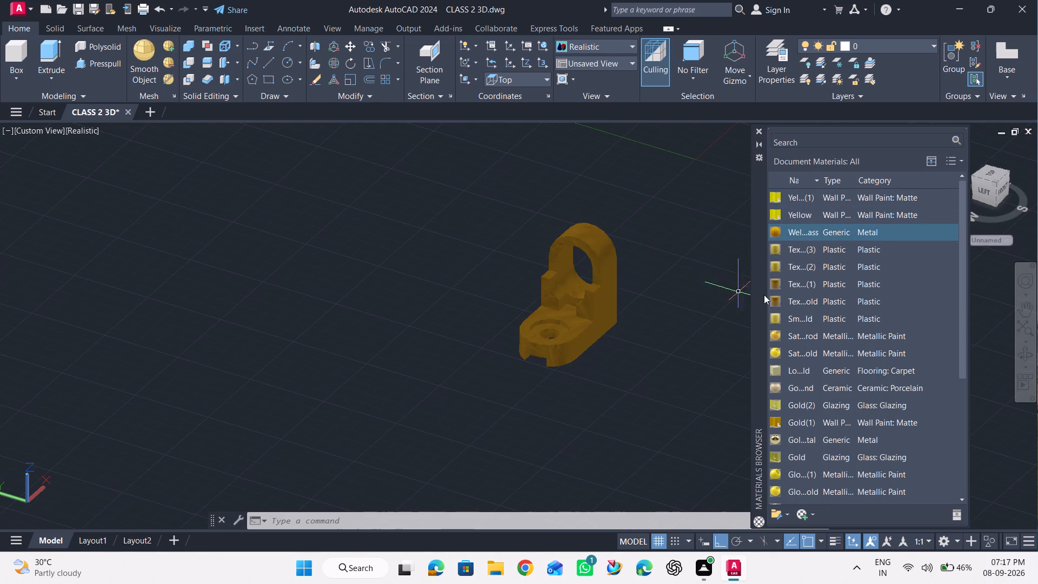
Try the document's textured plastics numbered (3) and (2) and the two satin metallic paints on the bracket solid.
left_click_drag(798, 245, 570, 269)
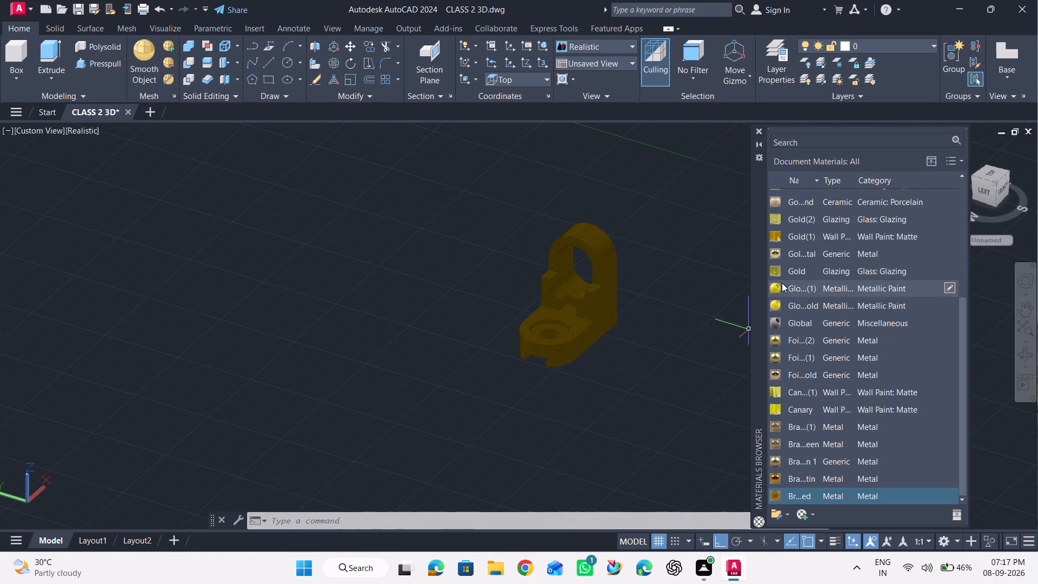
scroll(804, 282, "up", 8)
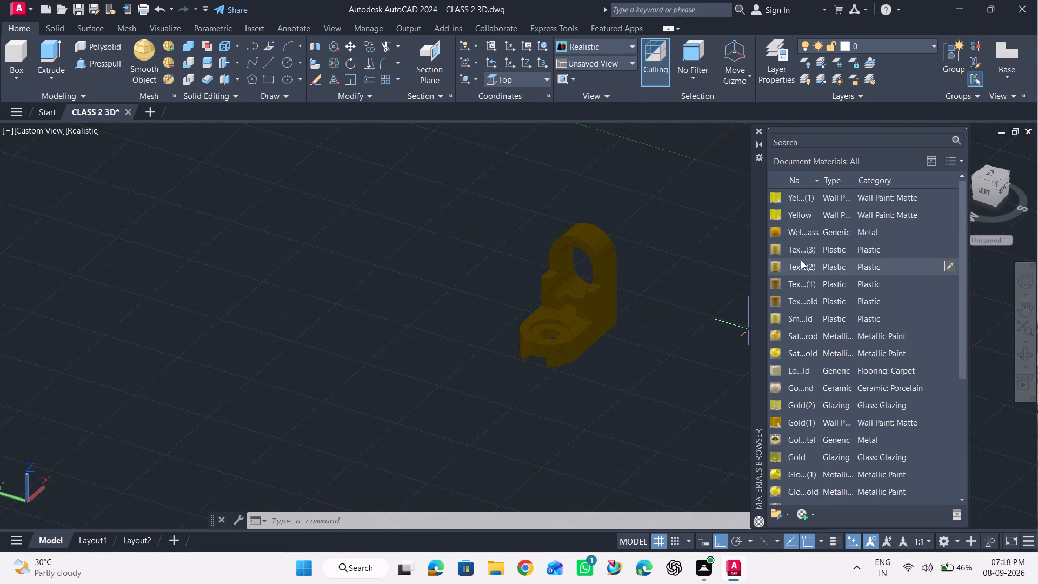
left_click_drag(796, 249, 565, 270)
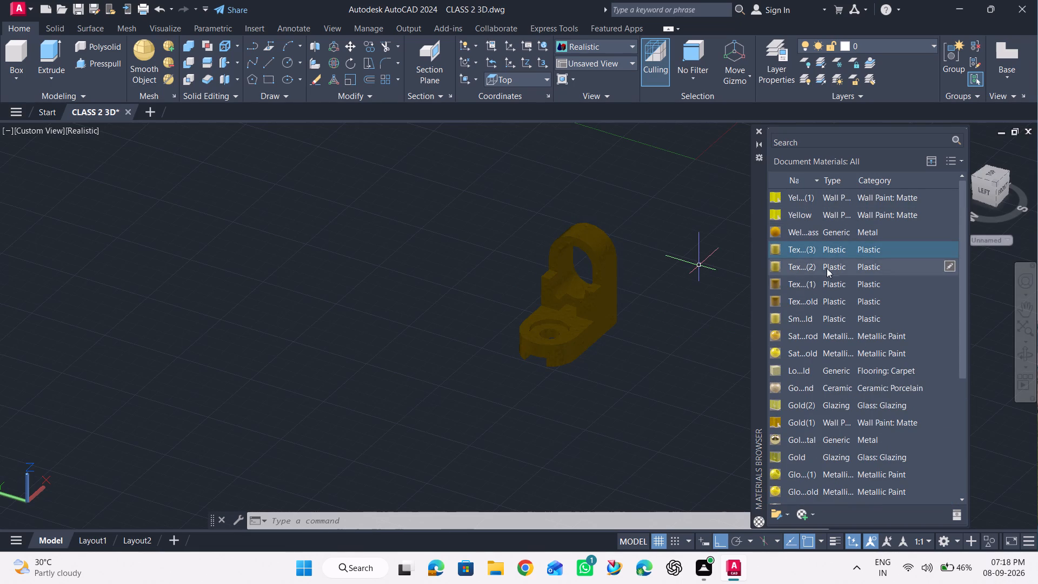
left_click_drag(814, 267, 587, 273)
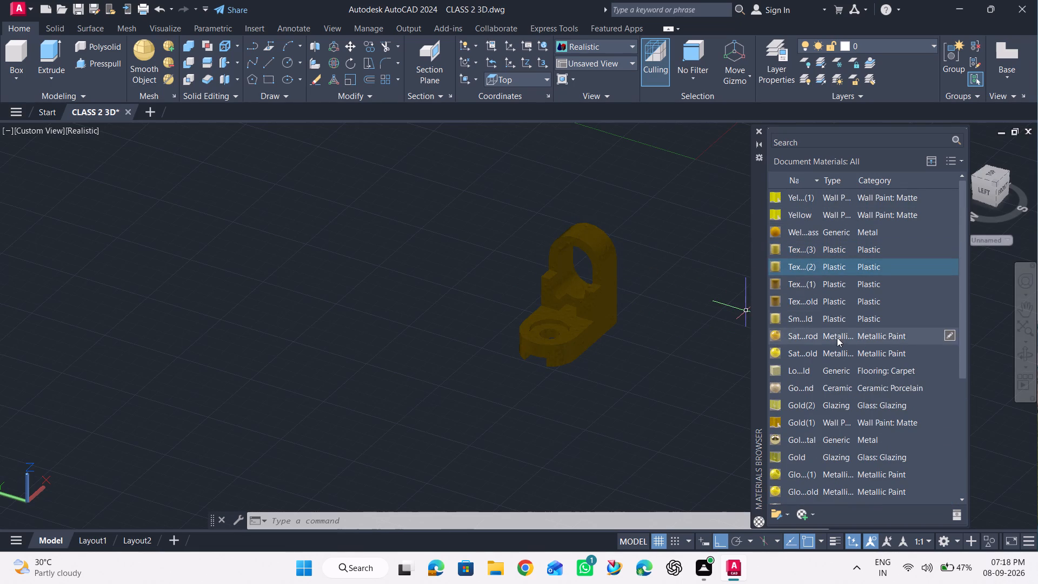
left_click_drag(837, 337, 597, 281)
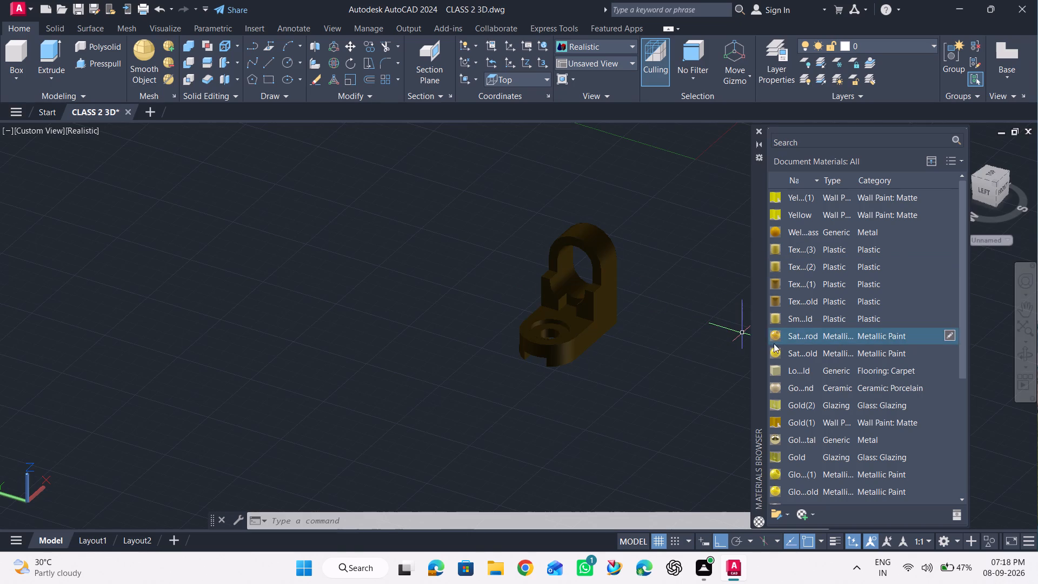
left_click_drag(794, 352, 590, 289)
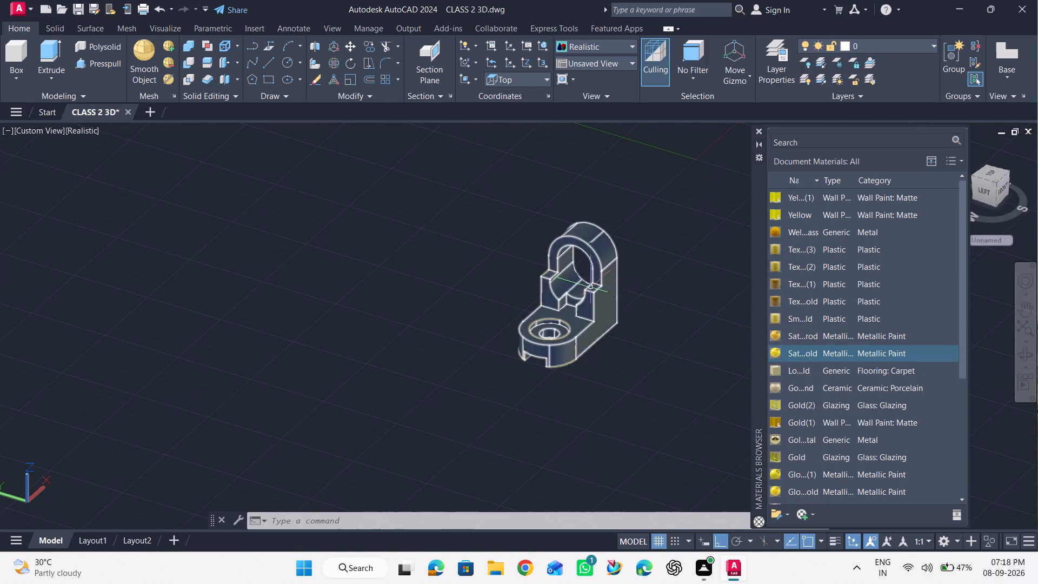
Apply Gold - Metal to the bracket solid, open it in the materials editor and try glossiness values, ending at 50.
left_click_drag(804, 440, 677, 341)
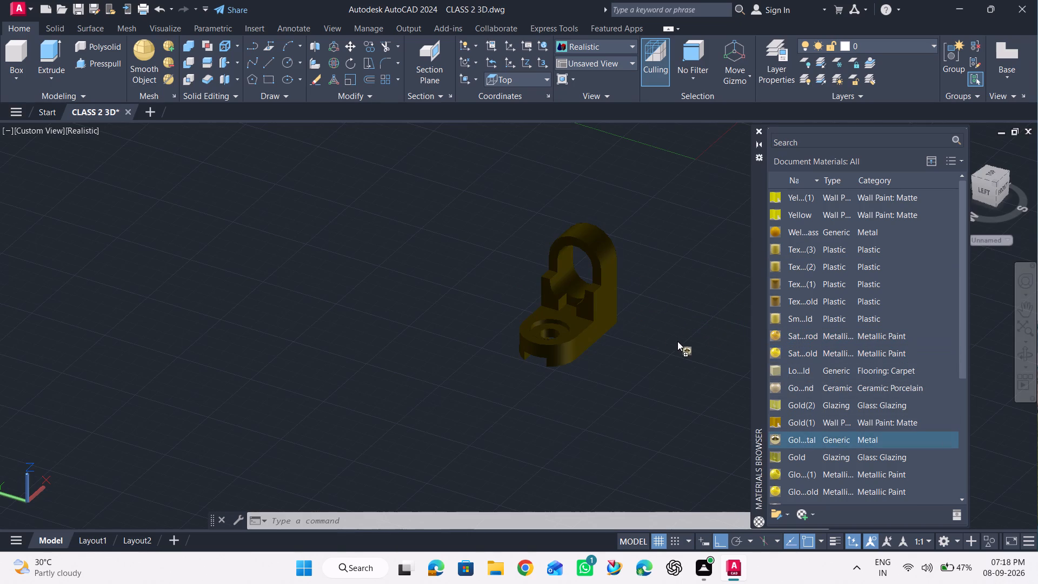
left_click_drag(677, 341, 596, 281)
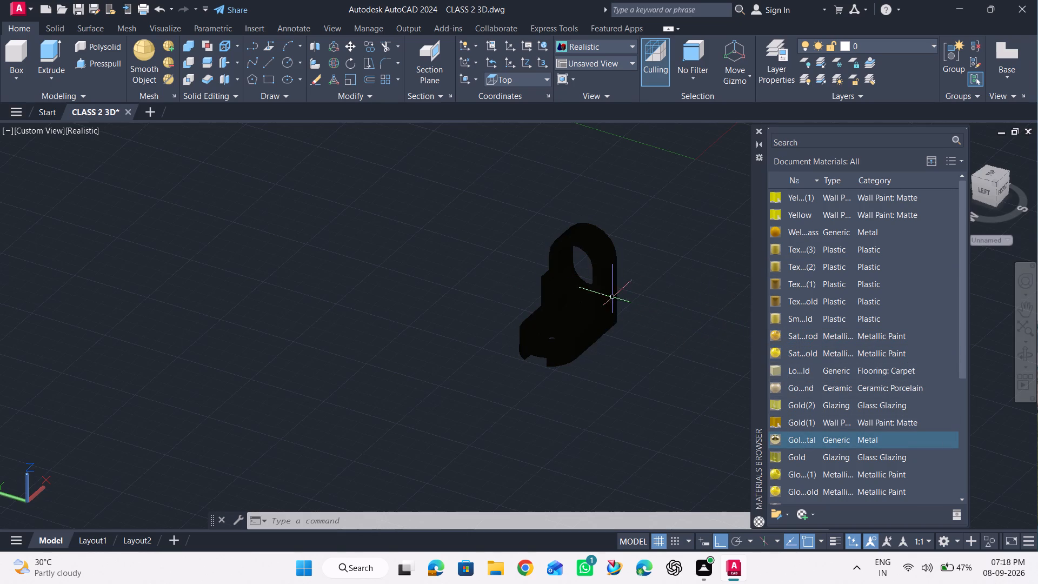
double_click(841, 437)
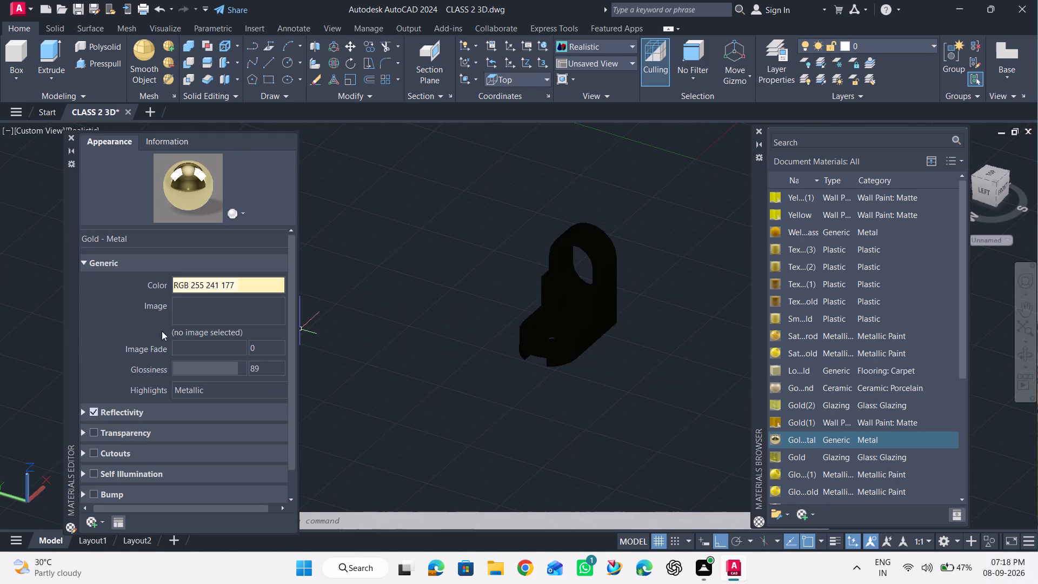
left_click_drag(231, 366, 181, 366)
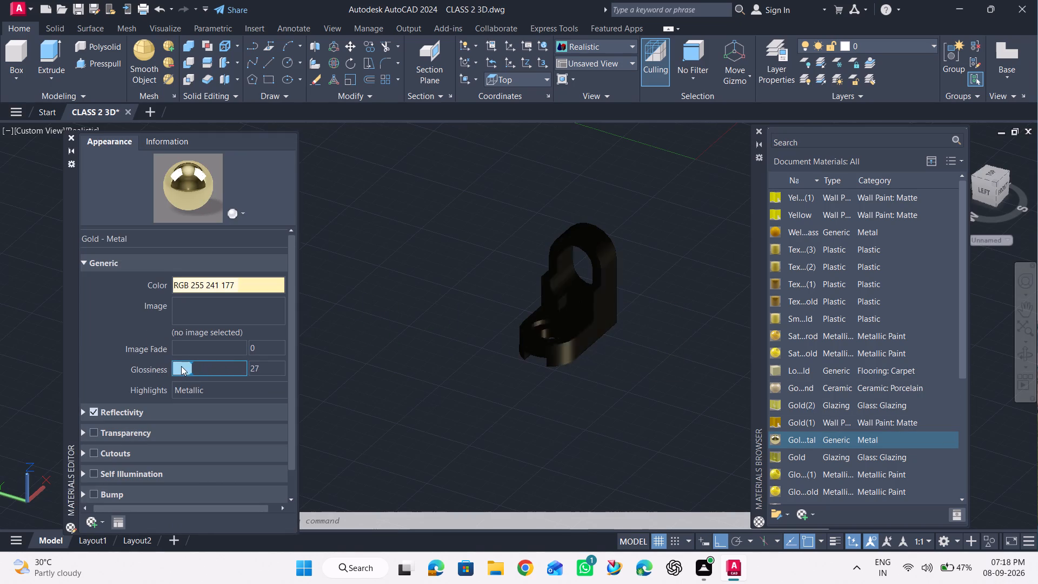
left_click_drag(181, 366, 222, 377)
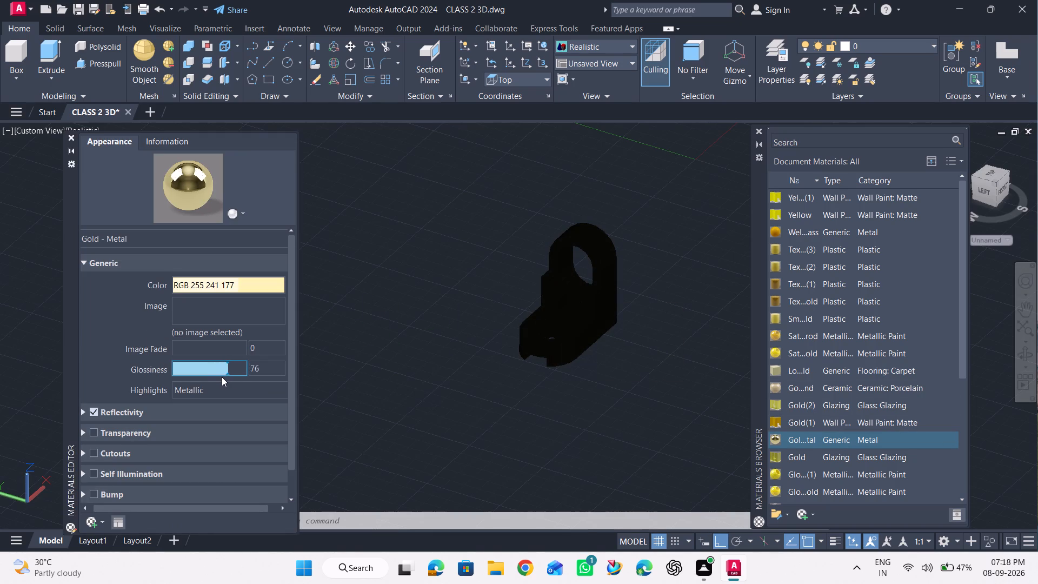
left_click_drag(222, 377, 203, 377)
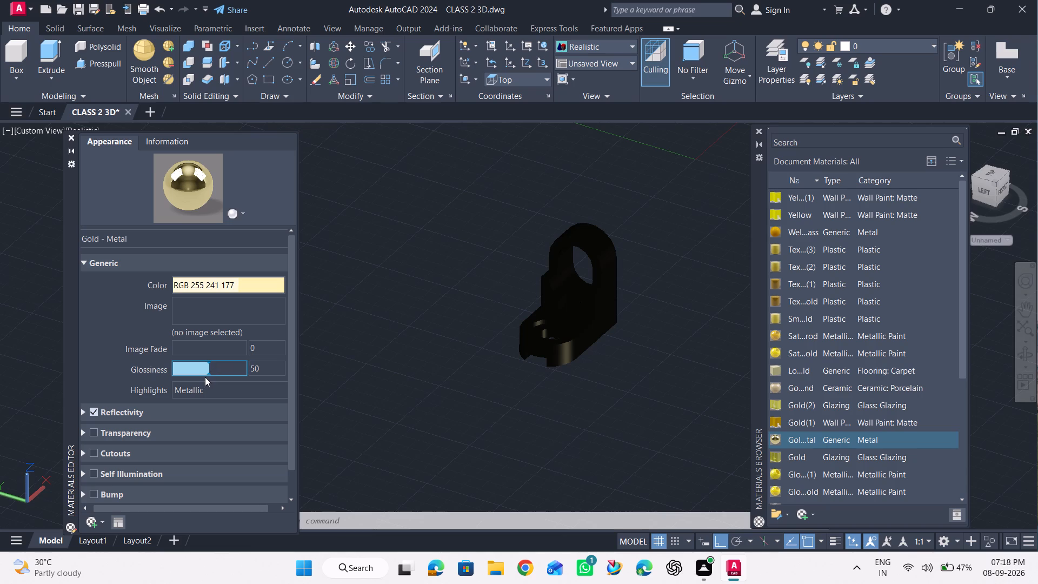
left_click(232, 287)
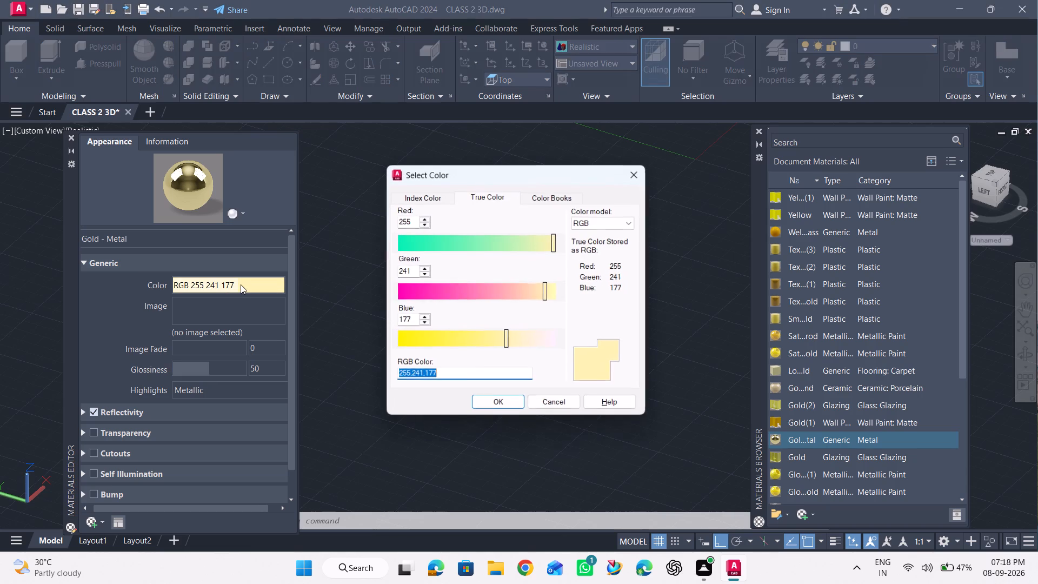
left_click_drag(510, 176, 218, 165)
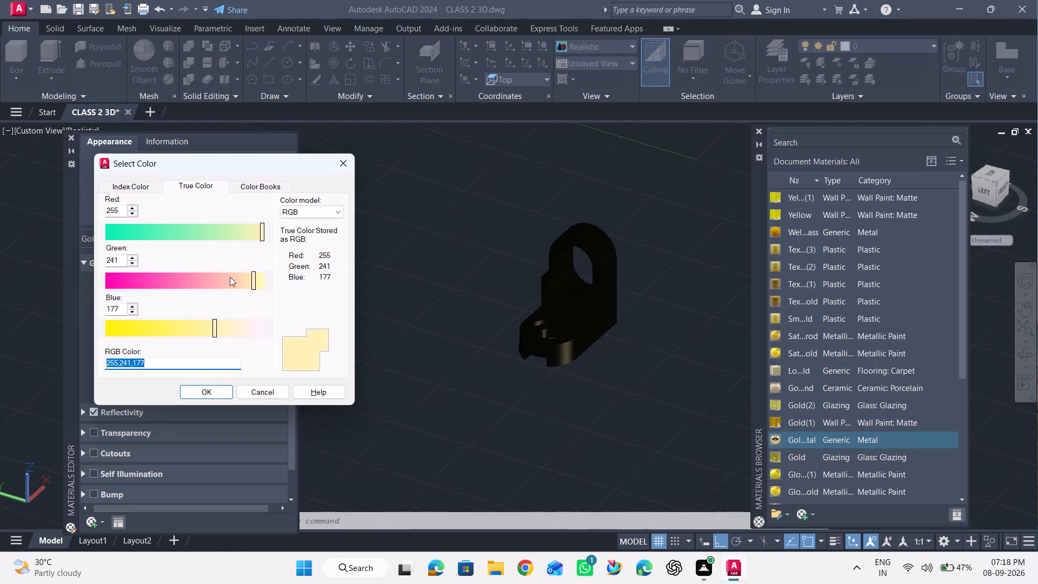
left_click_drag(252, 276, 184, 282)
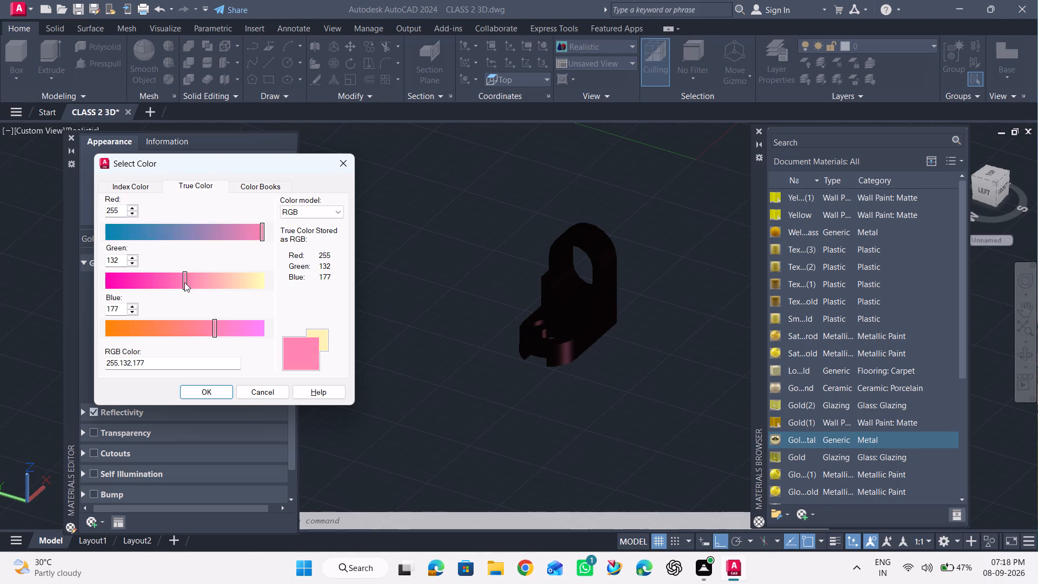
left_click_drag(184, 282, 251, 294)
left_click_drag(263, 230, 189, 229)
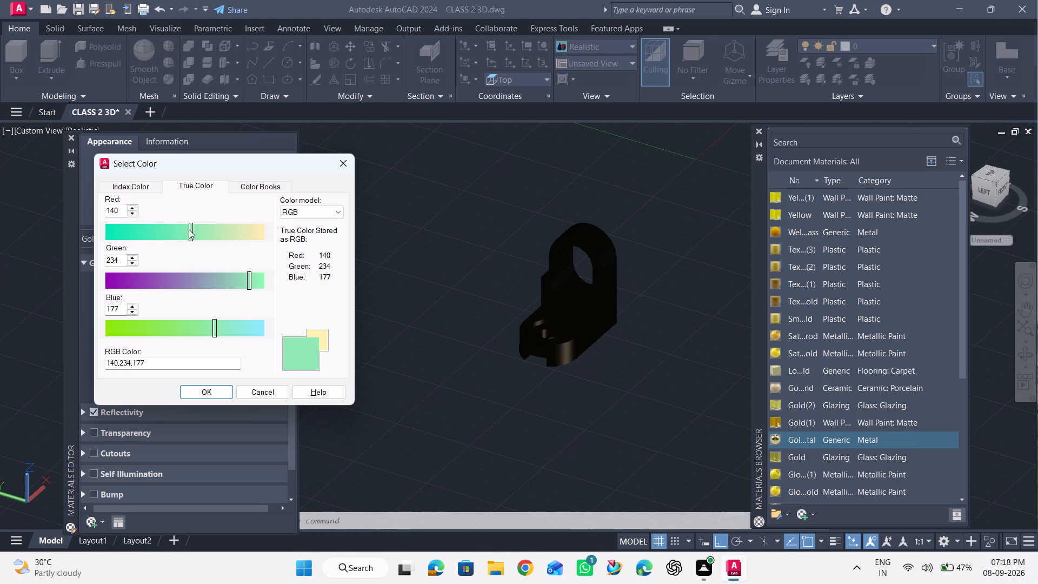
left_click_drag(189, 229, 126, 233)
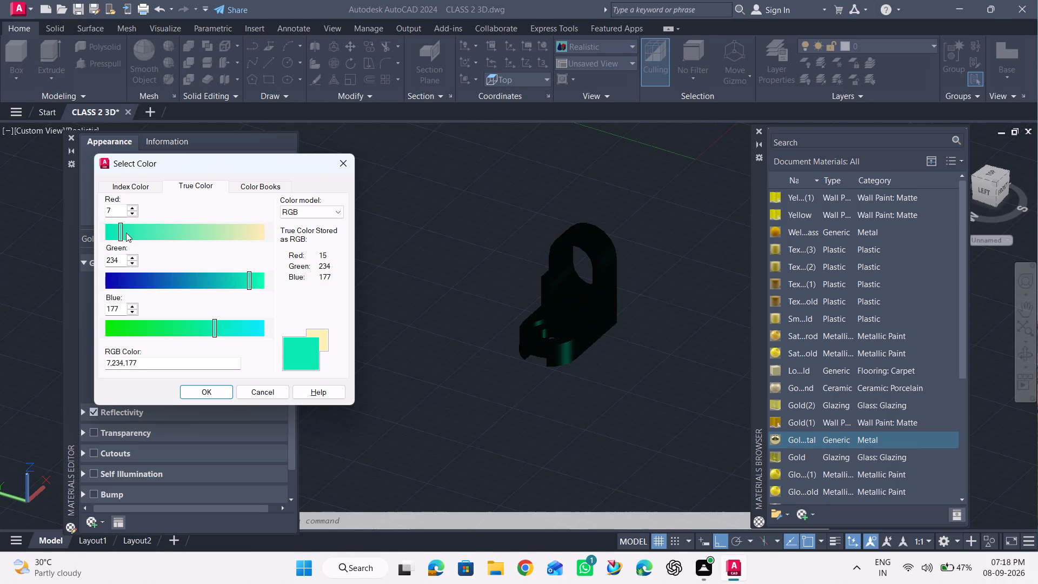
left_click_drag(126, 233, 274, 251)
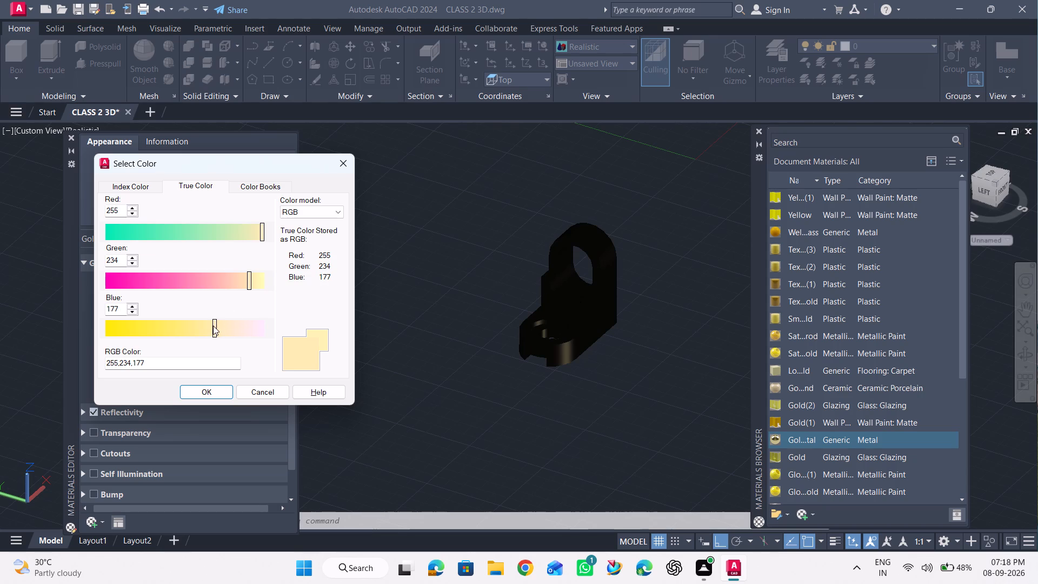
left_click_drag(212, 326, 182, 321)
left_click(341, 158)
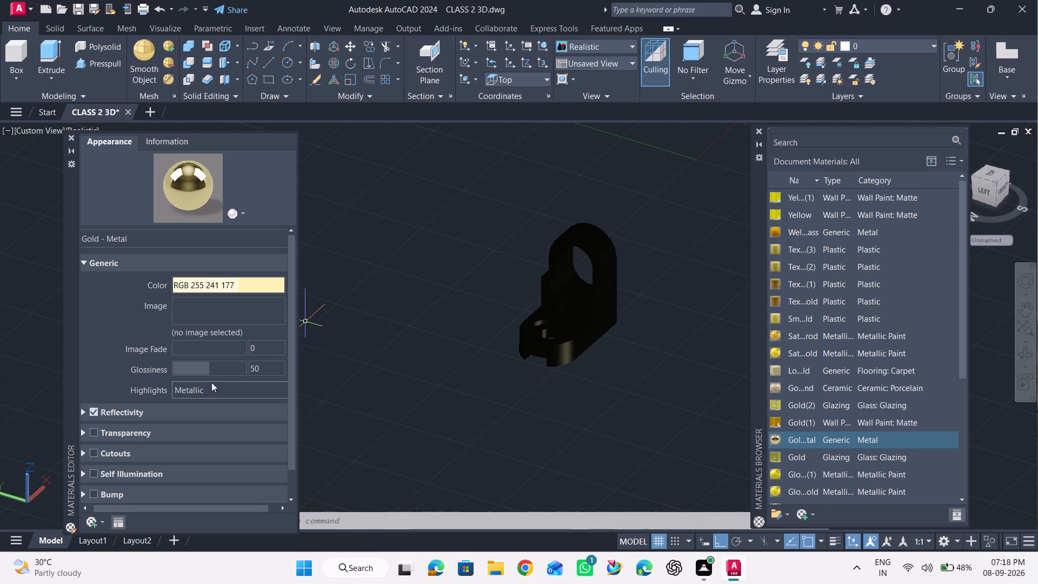
Set the Gold - Metal material's glossiness to 32 after comparing higher and lower values on the bracket.
left_click_drag(204, 368, 231, 379)
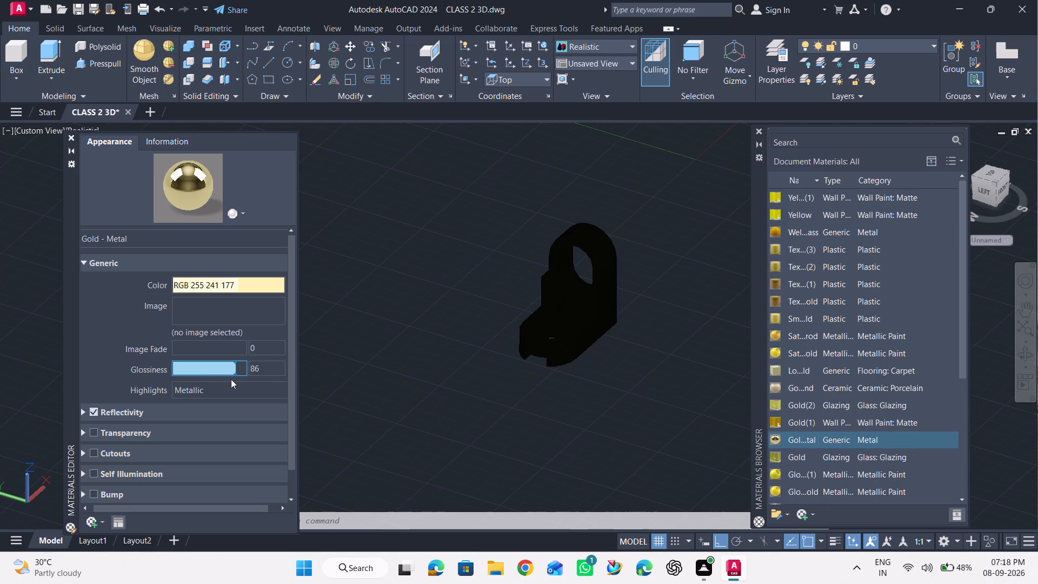
left_click_drag(231, 379, 188, 355)
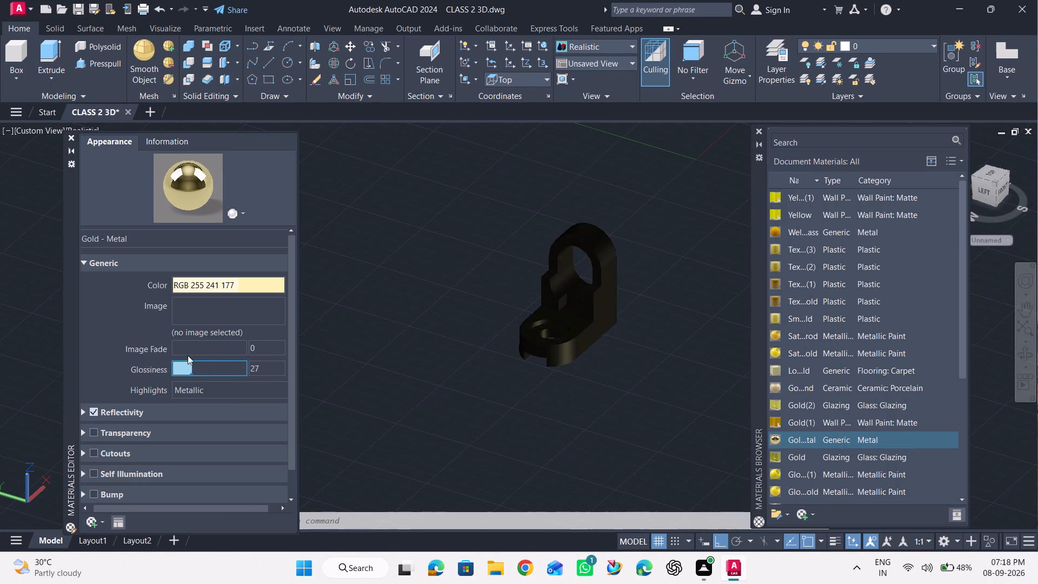
left_click_drag(188, 355, 191, 353)
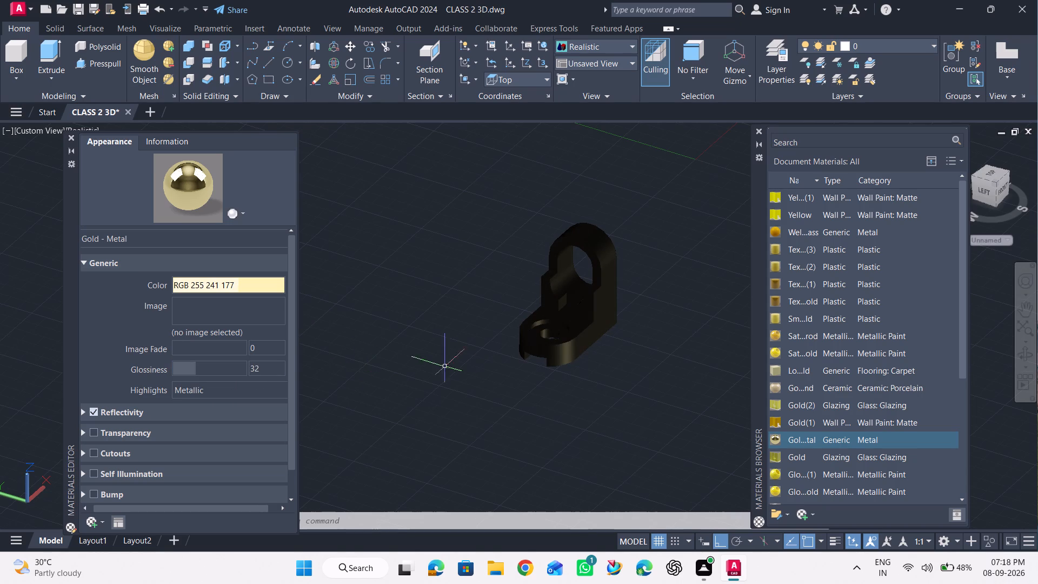
scroll(192, 384, "down", 2)
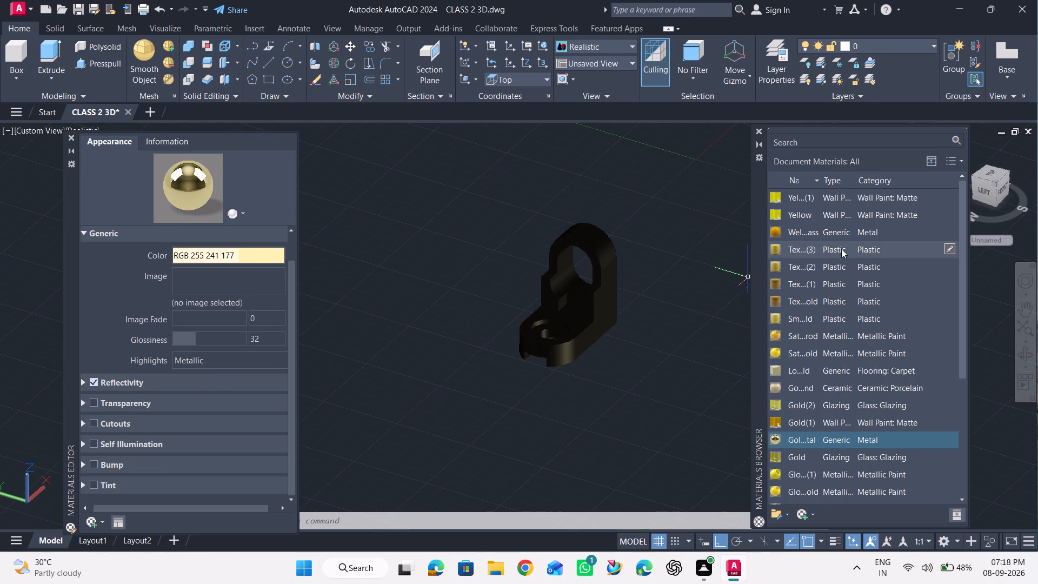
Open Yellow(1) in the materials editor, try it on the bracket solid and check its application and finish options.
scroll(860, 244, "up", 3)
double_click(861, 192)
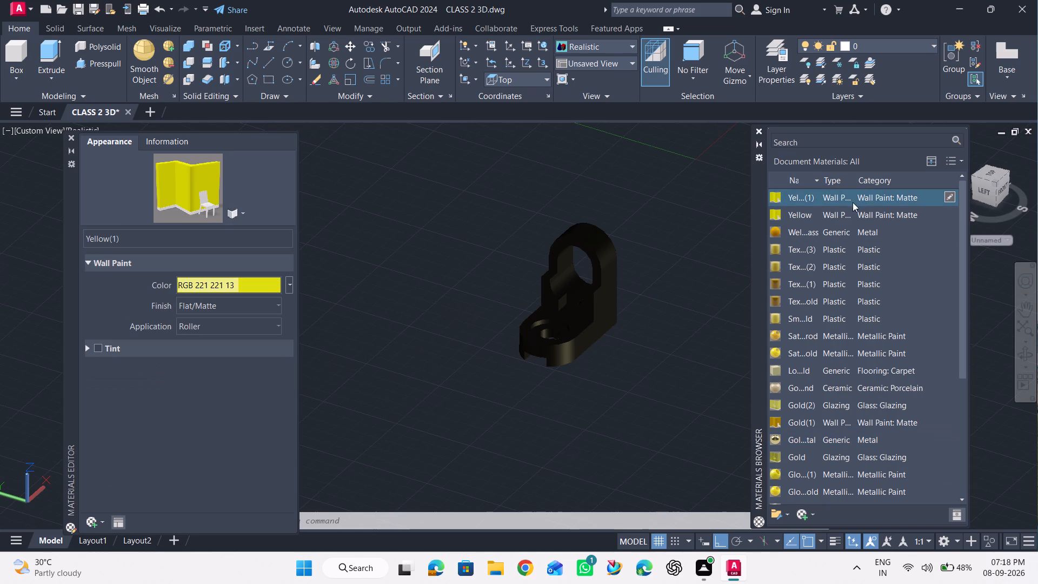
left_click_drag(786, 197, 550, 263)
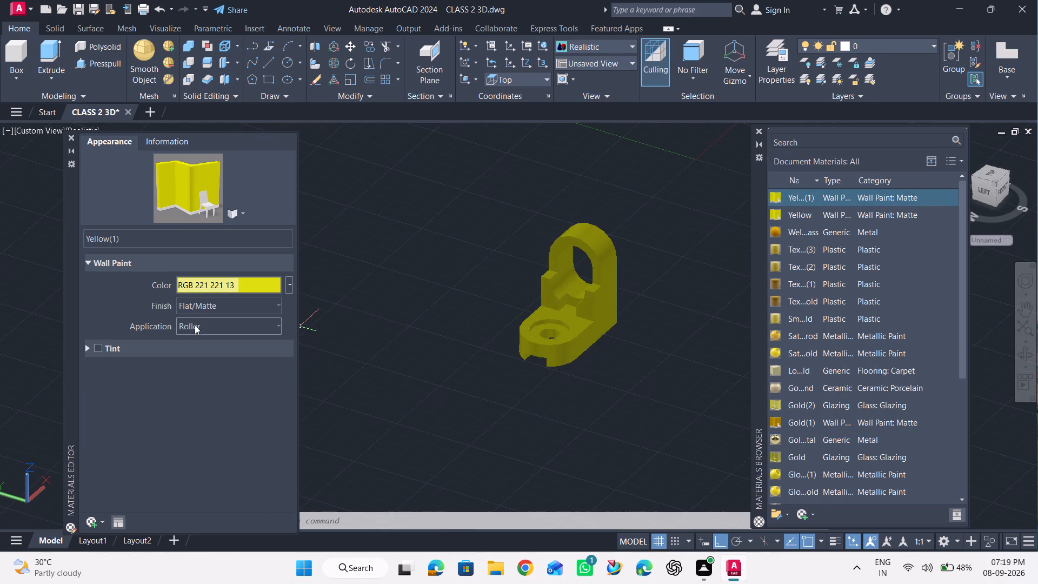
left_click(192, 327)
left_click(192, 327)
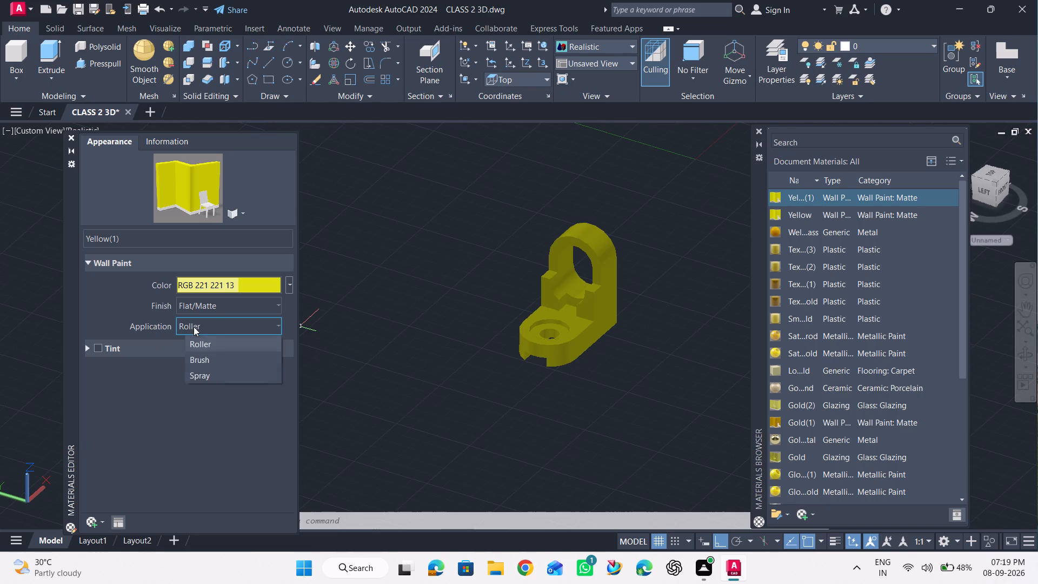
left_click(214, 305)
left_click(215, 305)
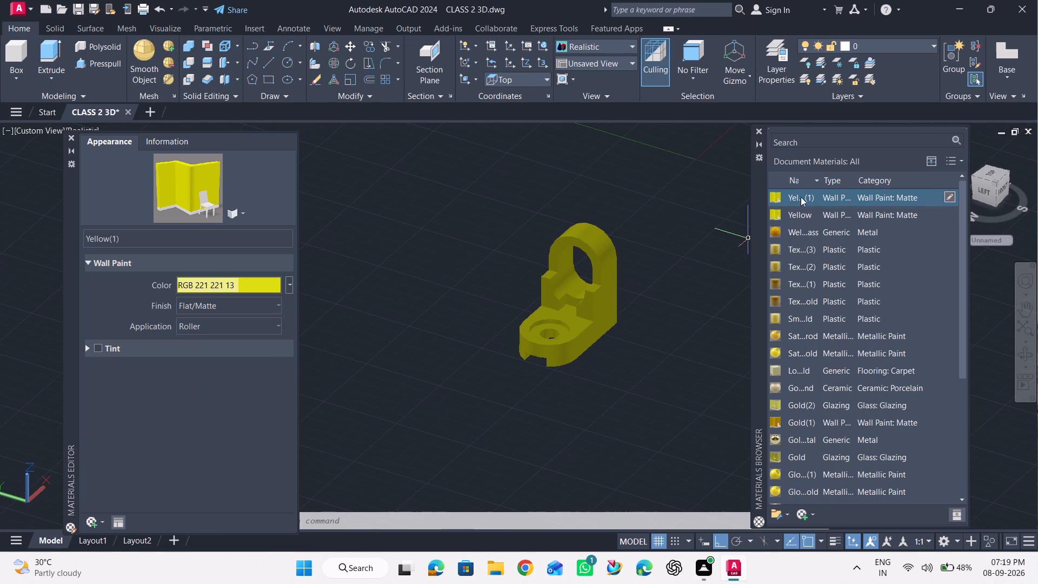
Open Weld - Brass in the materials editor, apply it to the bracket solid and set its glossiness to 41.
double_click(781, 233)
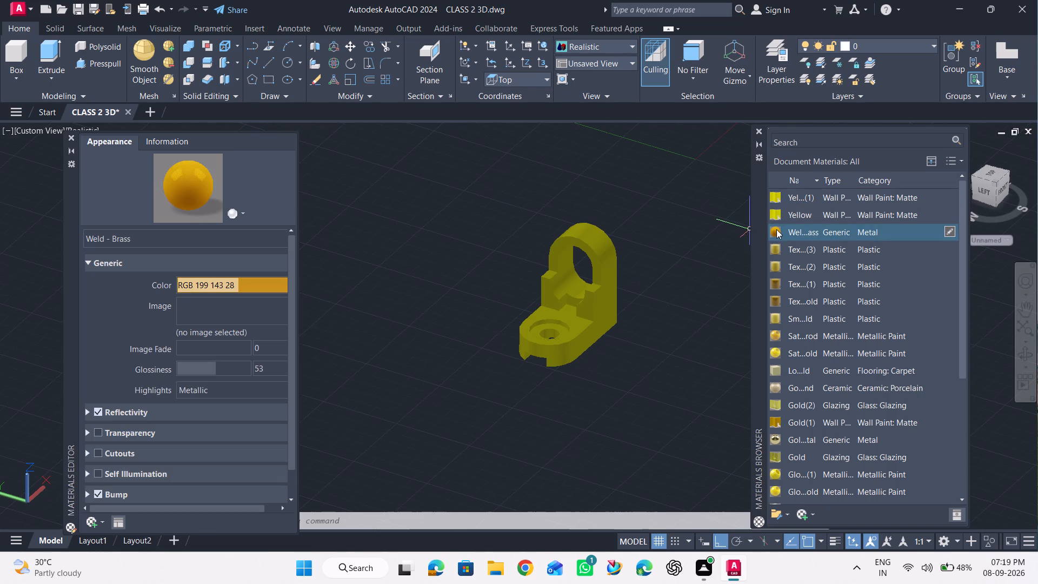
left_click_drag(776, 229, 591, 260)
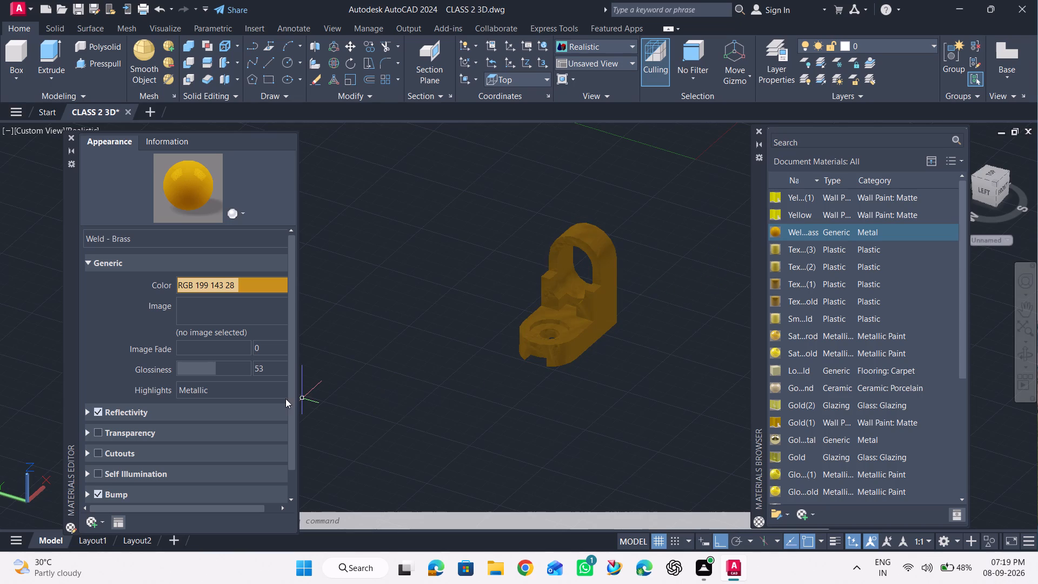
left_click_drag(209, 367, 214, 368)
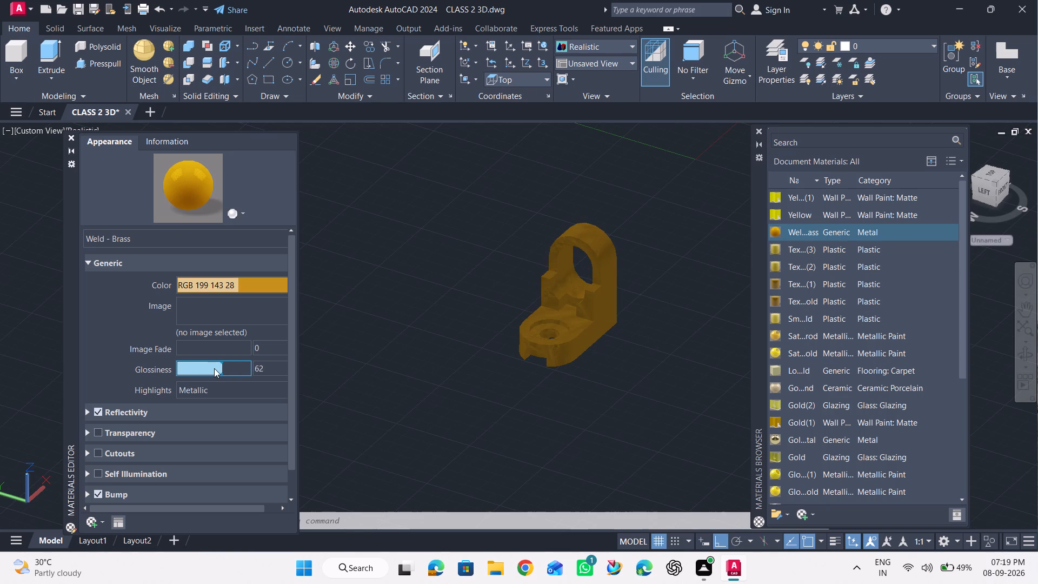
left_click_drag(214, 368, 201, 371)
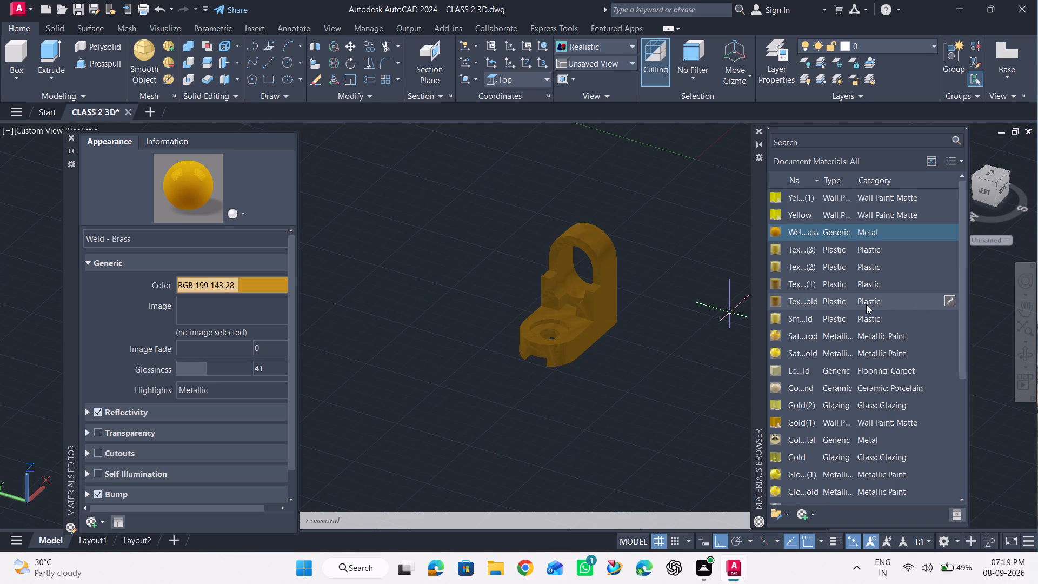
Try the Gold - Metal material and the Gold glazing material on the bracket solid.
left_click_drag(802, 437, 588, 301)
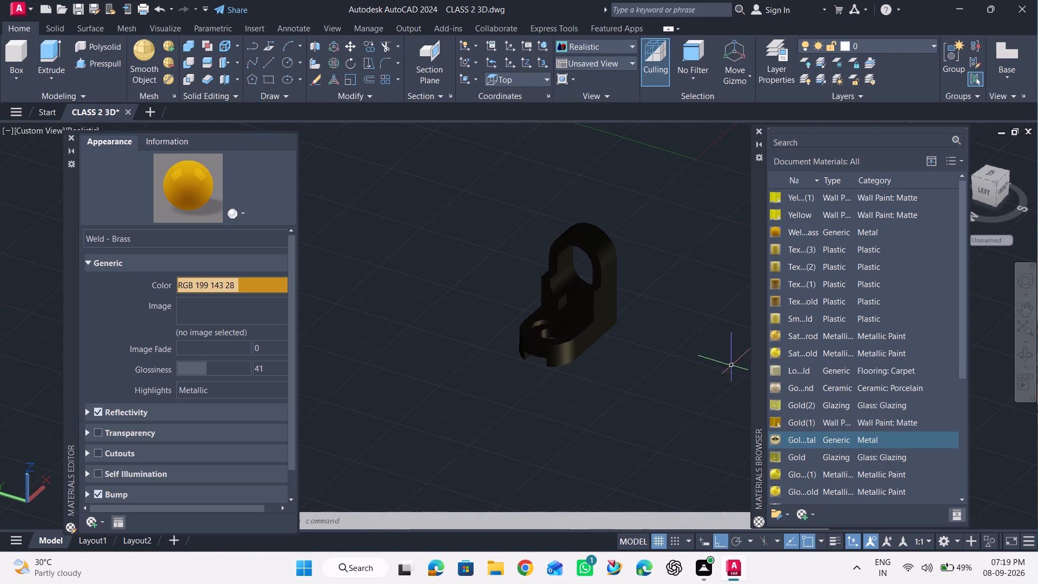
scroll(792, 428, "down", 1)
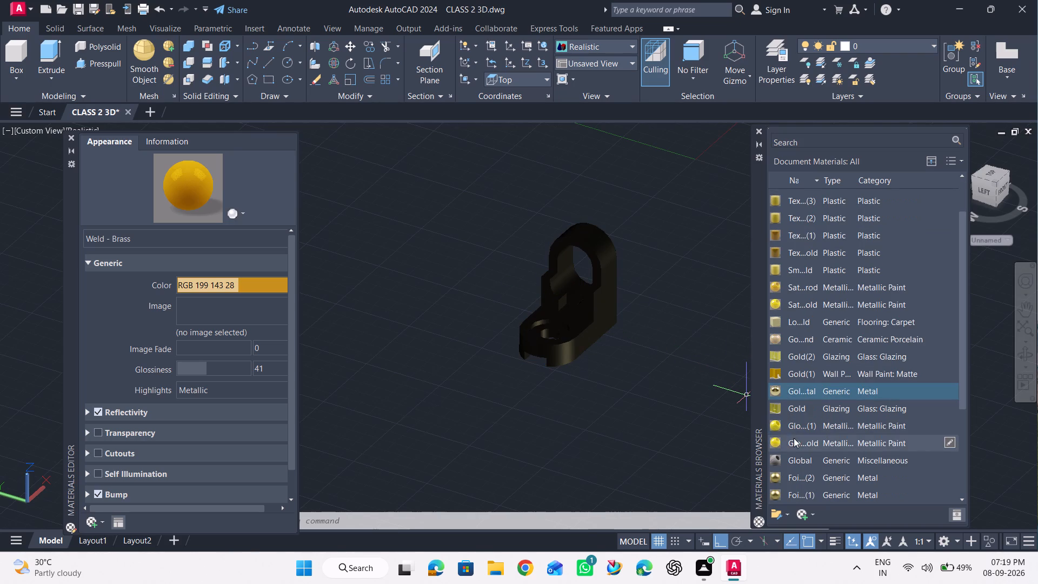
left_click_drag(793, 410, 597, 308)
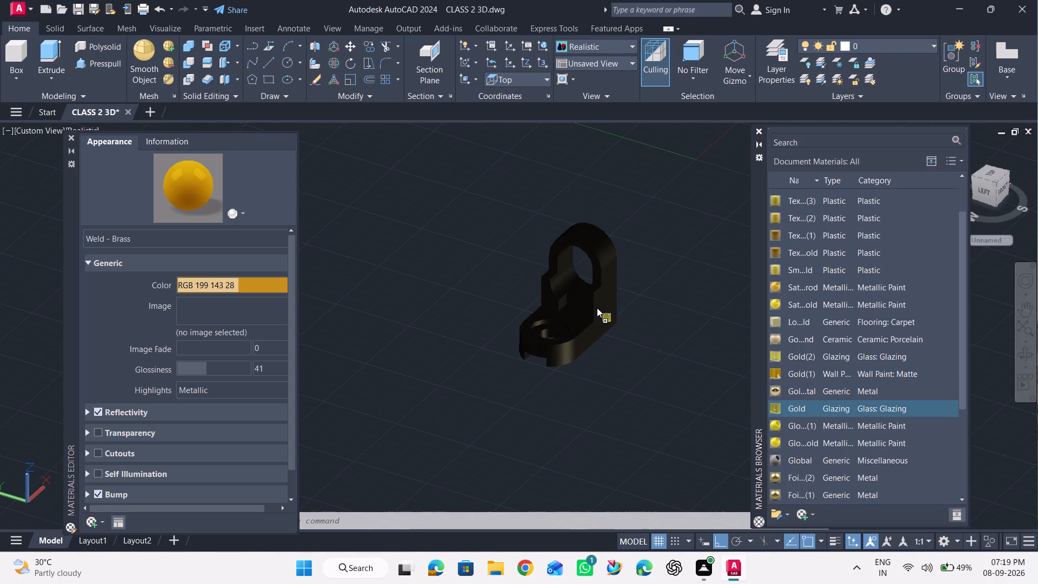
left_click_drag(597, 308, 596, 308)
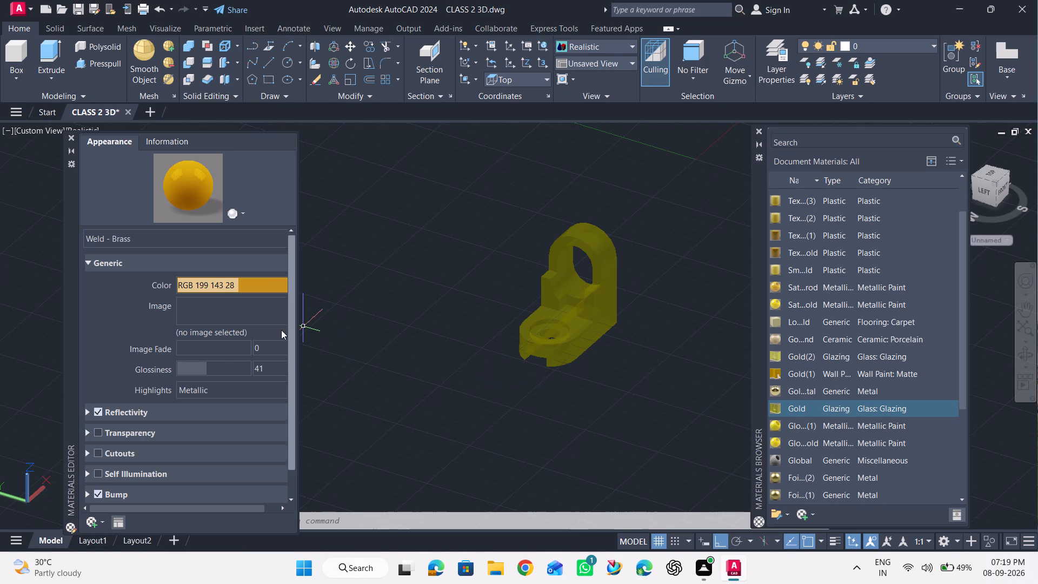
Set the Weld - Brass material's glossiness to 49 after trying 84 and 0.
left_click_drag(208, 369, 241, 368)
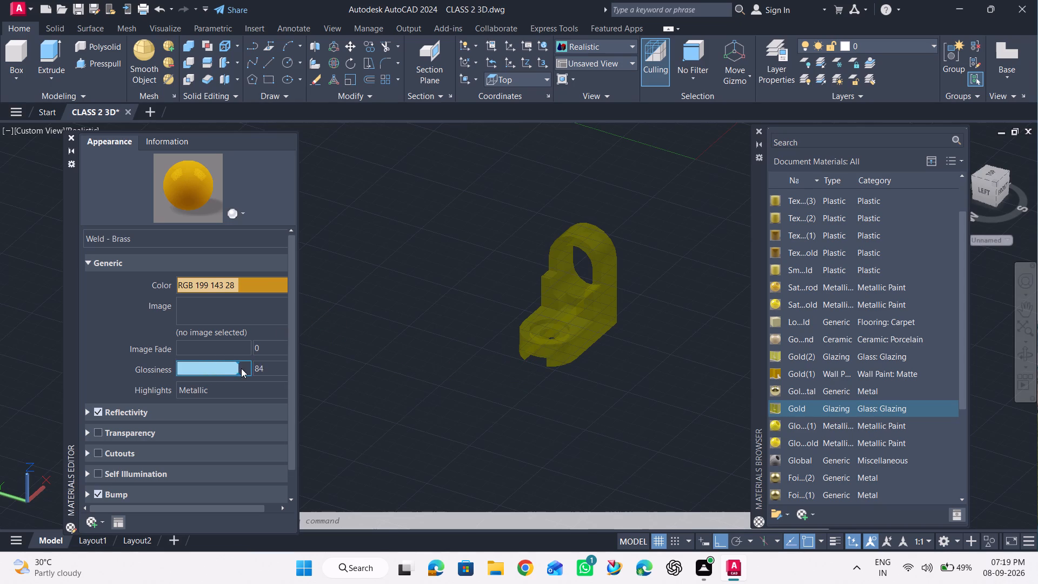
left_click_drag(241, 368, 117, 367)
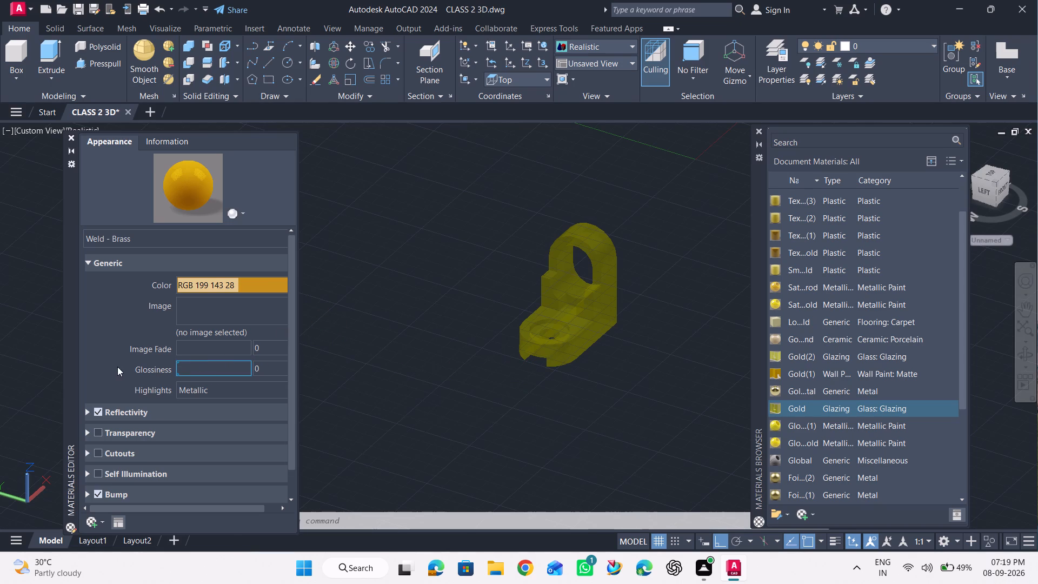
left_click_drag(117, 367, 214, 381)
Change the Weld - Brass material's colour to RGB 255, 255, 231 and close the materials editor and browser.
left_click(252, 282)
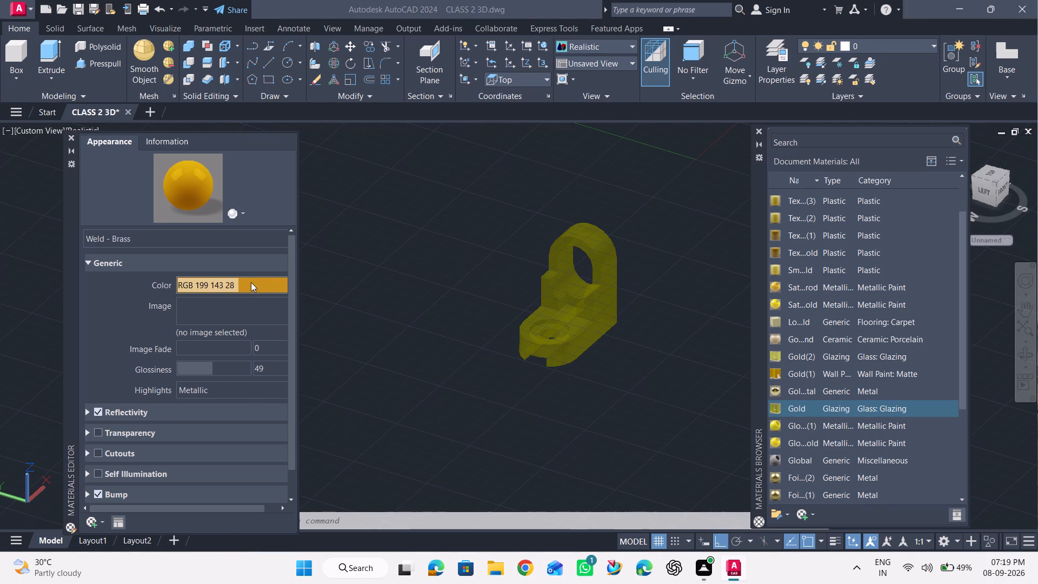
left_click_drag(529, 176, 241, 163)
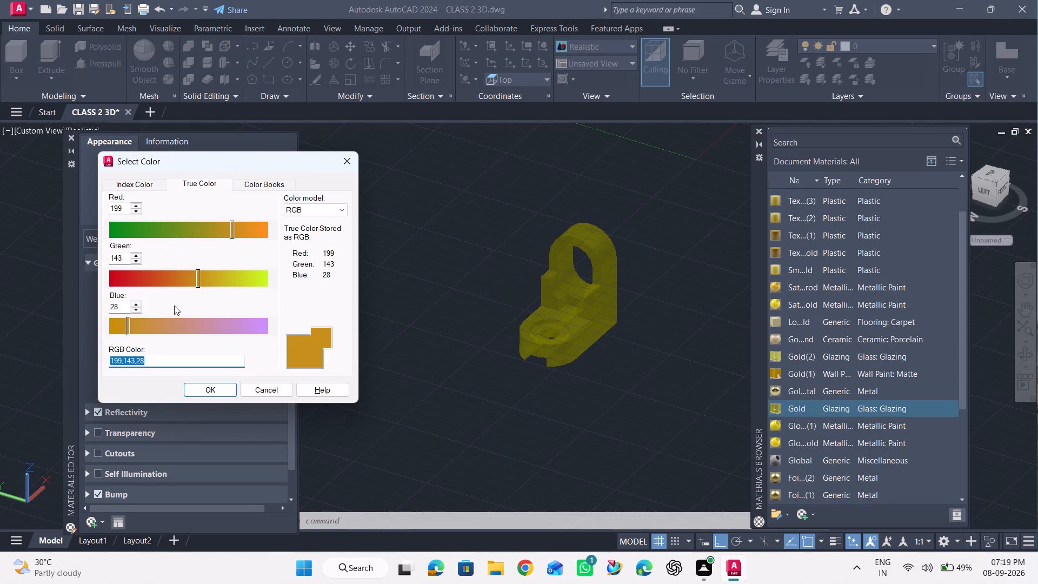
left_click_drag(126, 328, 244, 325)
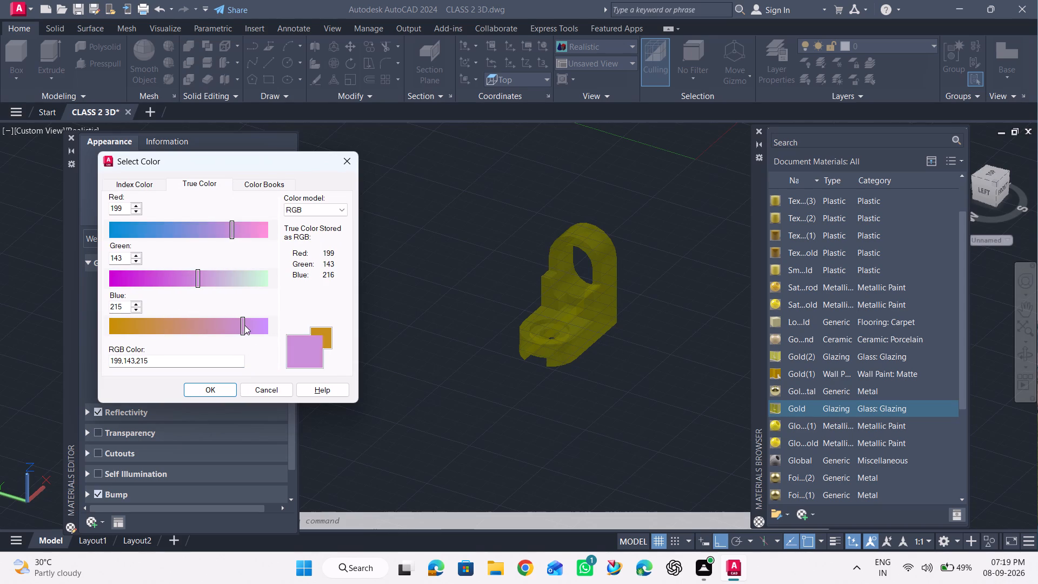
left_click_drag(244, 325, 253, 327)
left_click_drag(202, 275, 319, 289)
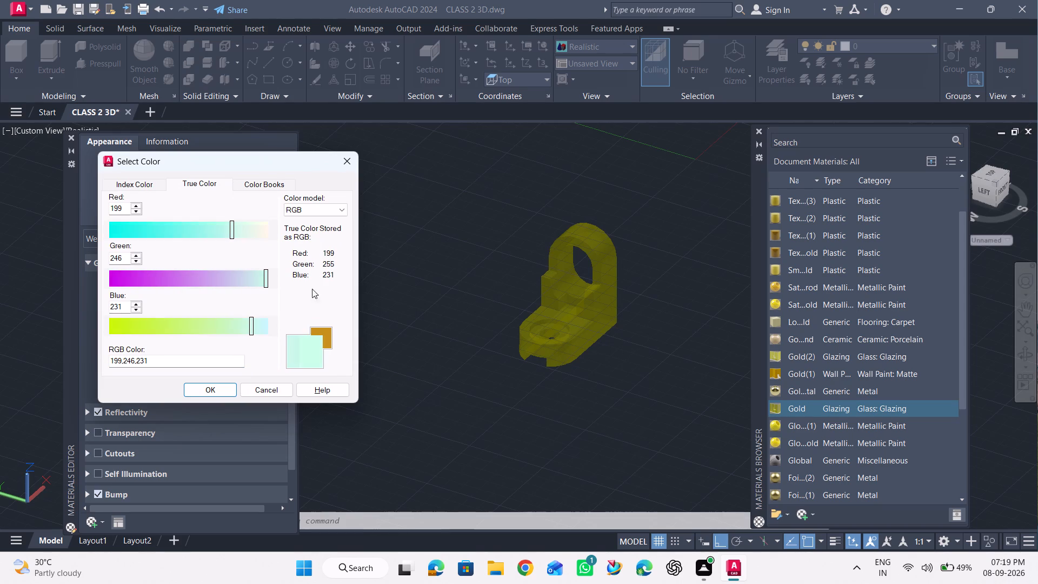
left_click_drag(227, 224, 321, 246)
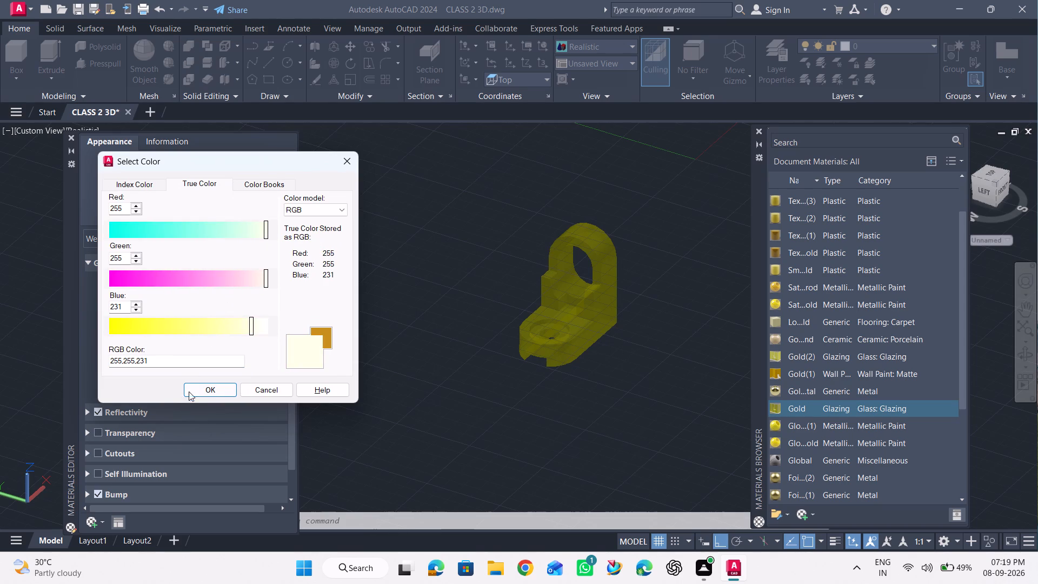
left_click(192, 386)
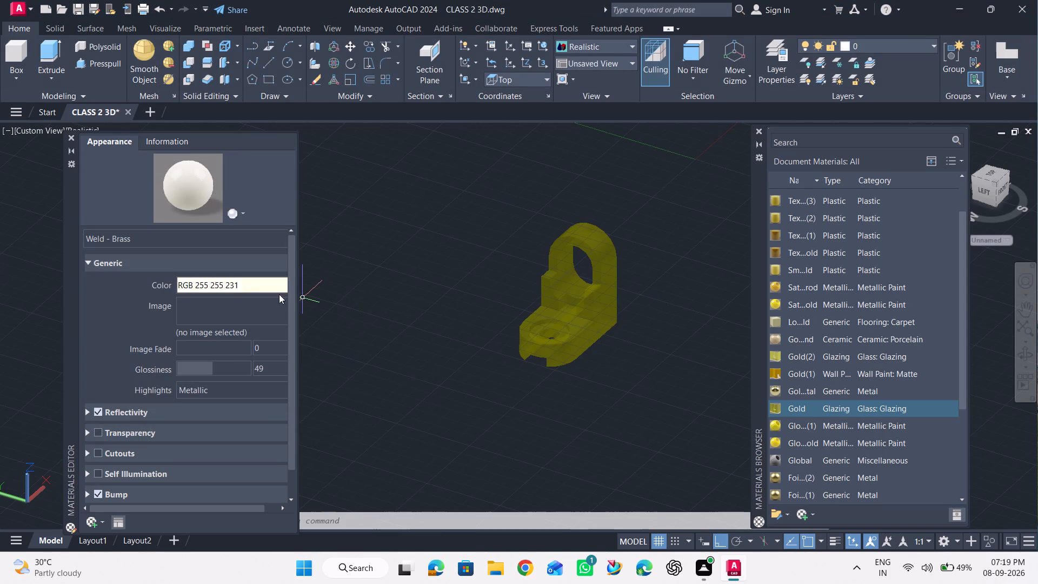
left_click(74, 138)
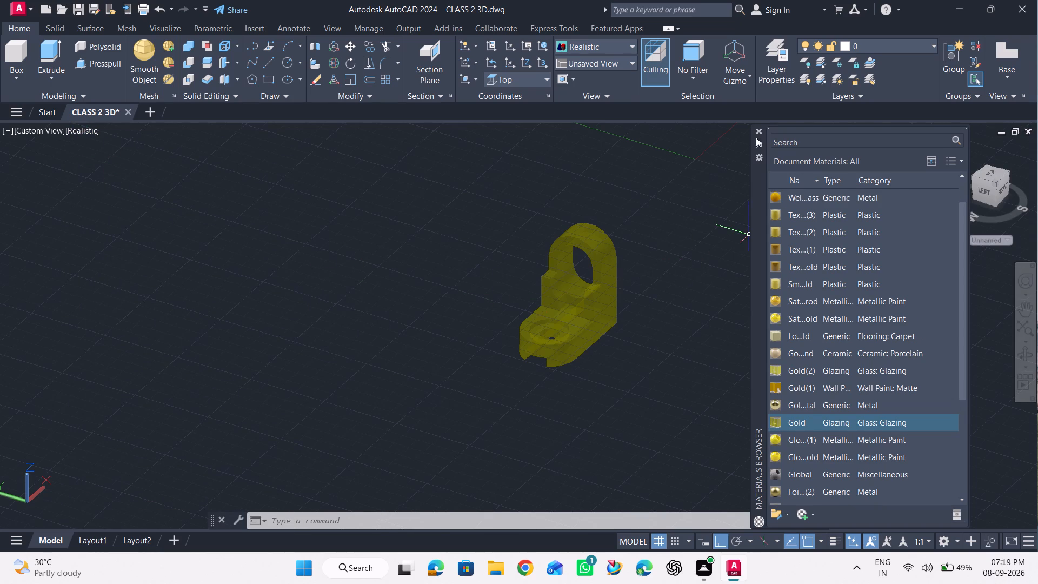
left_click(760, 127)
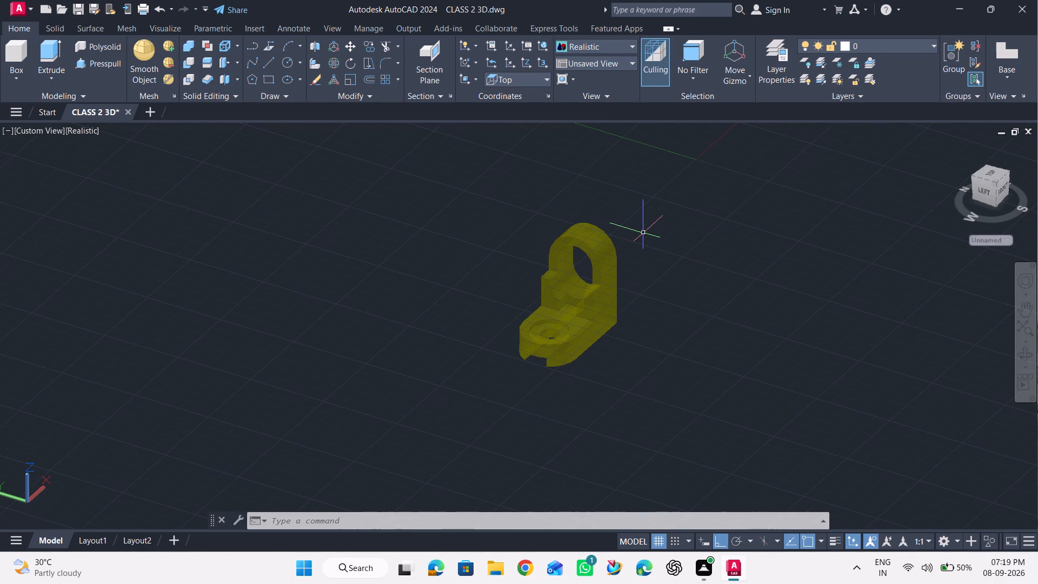
Undo the Weld - Brass colour and glossiness edits and the recent material assignments, back to Gold - Metal on the bracket solid.
key("ctrl+z")
key("ctrl+z")
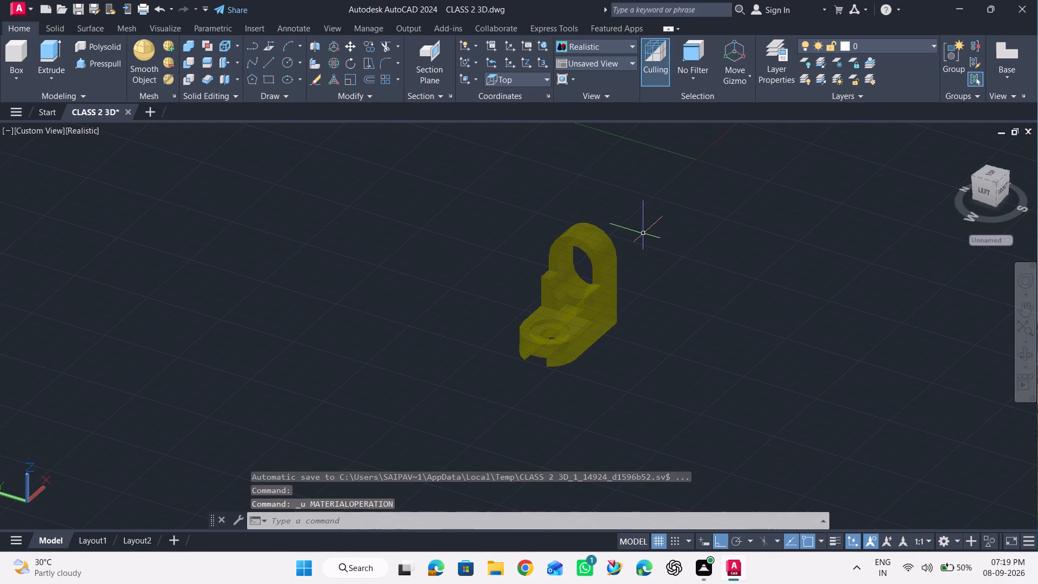
key("ctrl+z")
key("ctrl+z")
key("ctrl+z")
key("ctrl+z")
key("ctrl+z")
key("ctrl+z")
key("ctrl+z")
key("ctrl+z")
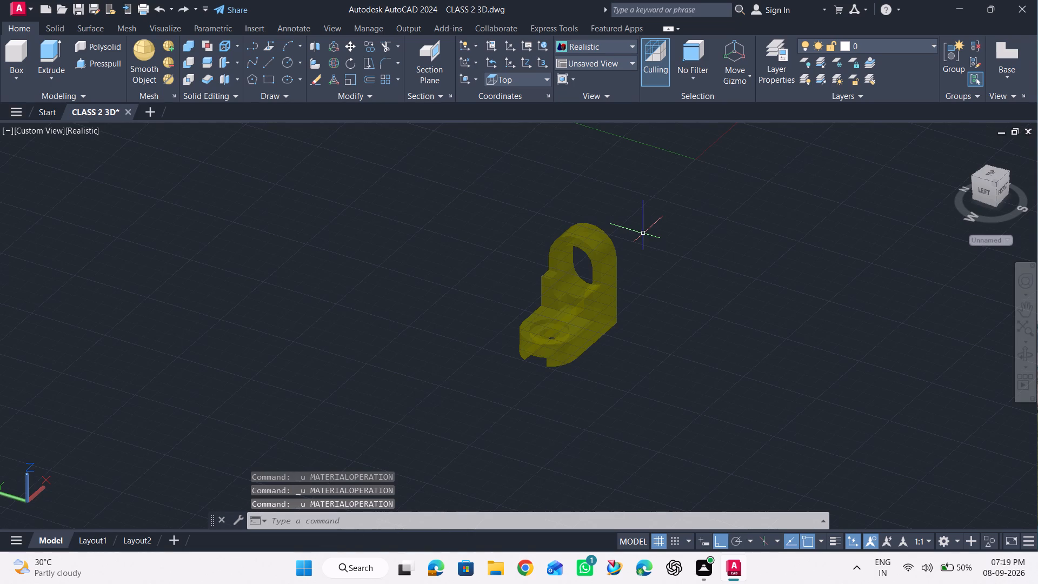
key("ctrl+z")
key("ctrl+z")
key("ctrl+z")
key("ctrl+z")
key("ctrl+z")
key("ctrl+z")
key("ctrl+z")
key("ctrl+z")
key("ctrl+z")
key("ctrl+z")
key("ctrl+z")
key("ctrl+z")
key("ctrl+z")
key("ctrl+z")
key("ctrl+z")
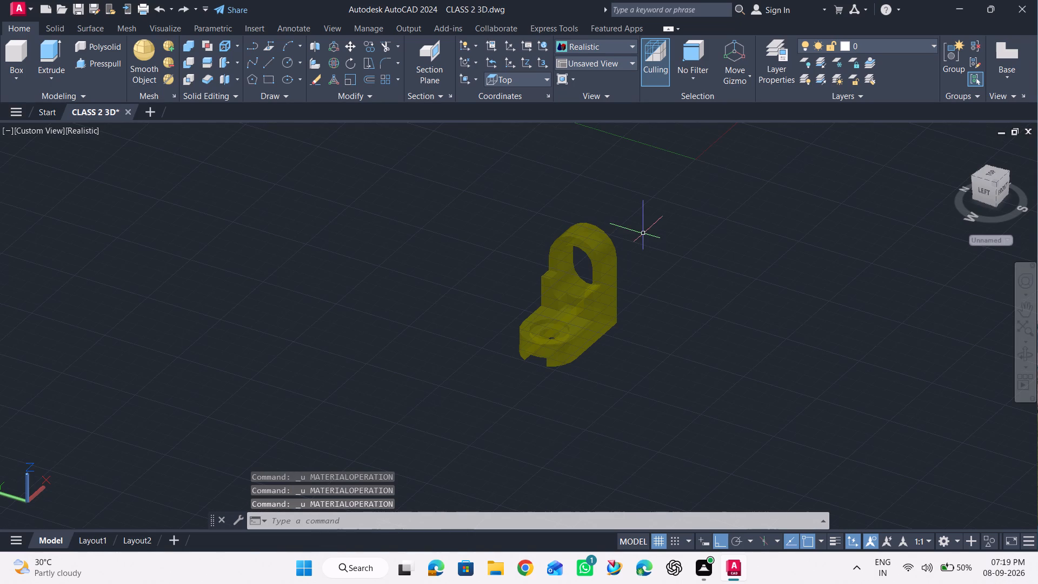
key("ctrl+z")
key("ctrl+z")
key("ctrl+z")
key("ctrl+z")
key("ctrl+z")
key("ctrl+z")
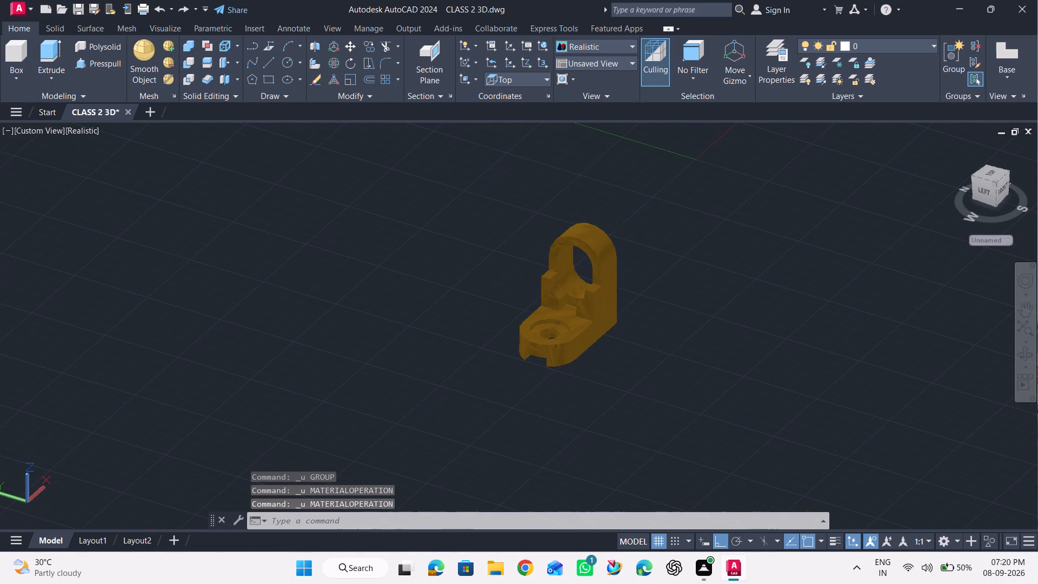
key("ctrl+z")
key("ctrl+z")
key("ctrl+z")
key("ctrl+z")
key("ctrl+z")
key("ctrl+z")
key("ctrl+z")
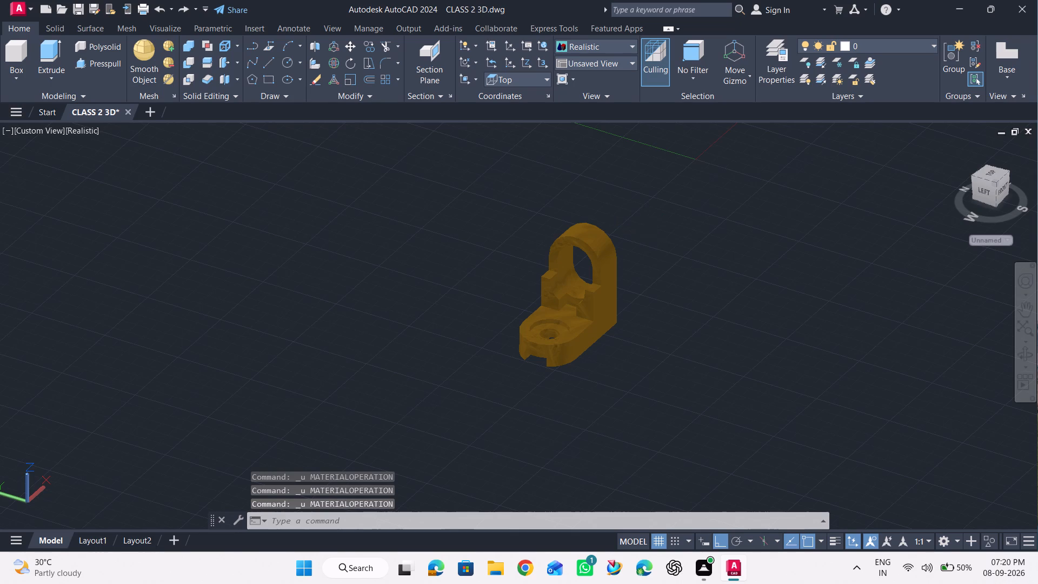
key("ctrl+z")
key("ctrl+z")
key("ctrl+z")
key("ctrl+z")
key("ctrl+z")
key("ctrl+z")
key("ctrl+z")
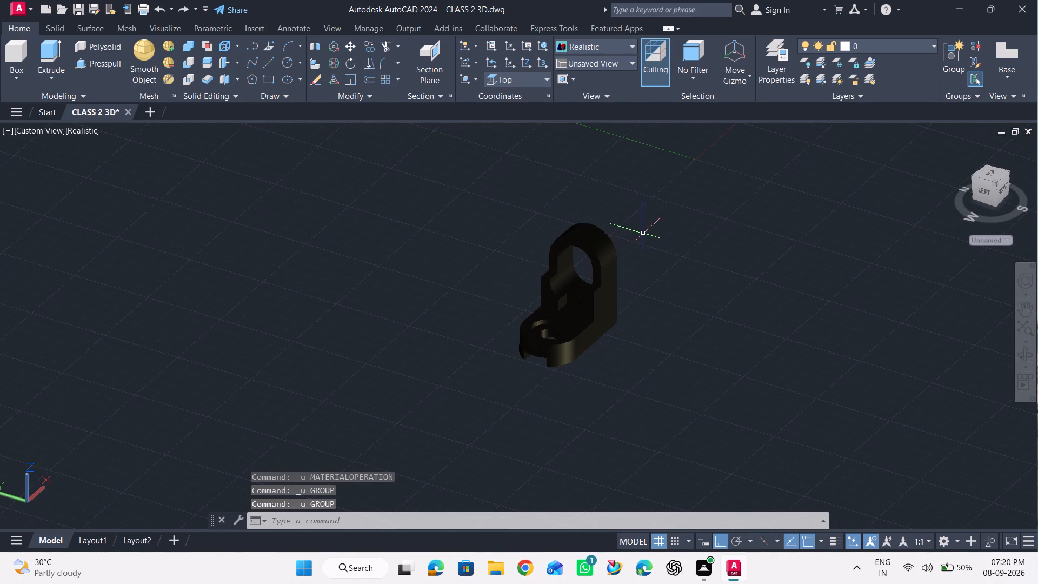
Undo the series of dark material edits and assignments on the bracket solid, back to its plain golden-yellow appearance.
key("ctrl+z")
key("ctrl+z")
key("ctrl+z")
key("ctrl+z")
key("ctrl+z")
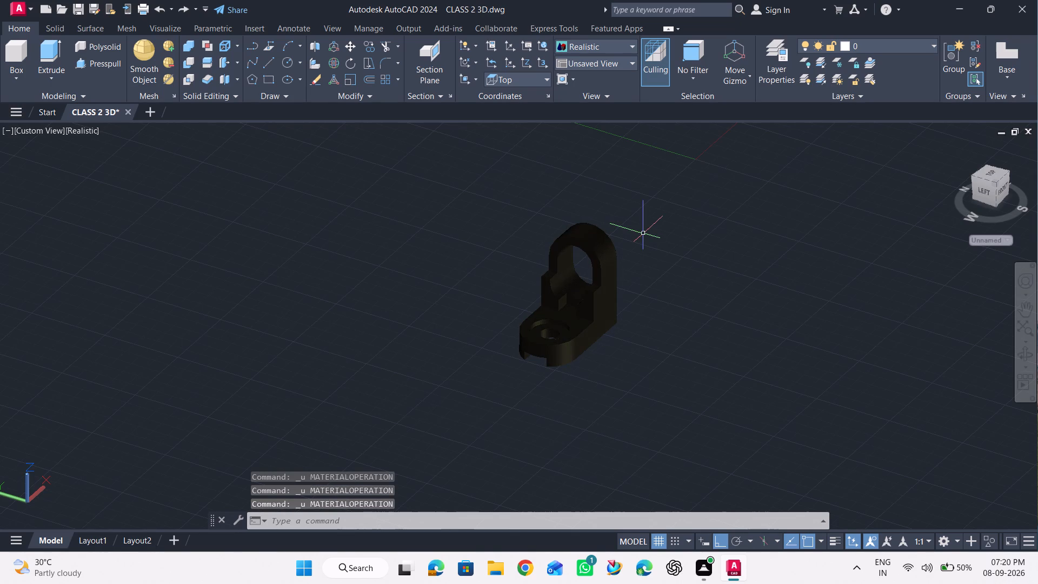
key("ctrl+z")
key("ctrl+z")
key("ctrl+z")
key("ctrl+z")
key("ctrl+z")
key("ctrl+z")
key("ctrl+z")
key("ctrl+z")
key("ctrl+z")
key("ctrl+z")
key("ctrl+z")
key("ctrl+z")
key("ctrl+z")
key("ctrl+z")
key("ctrl+z")
key("ctrl+z")
key("ctrl+z")
key("ctrl+z")
key("ctrl+z")
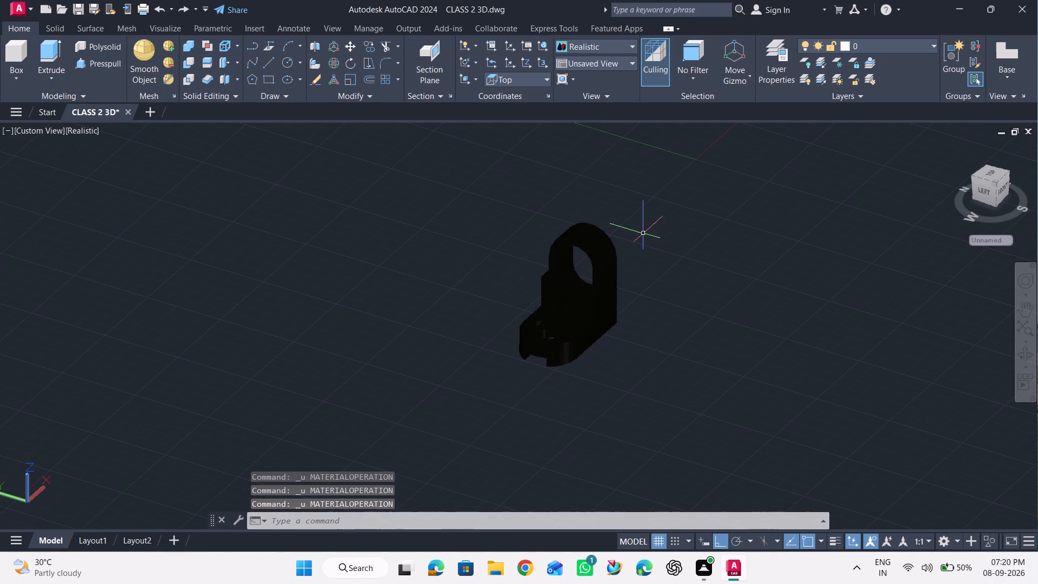
key("ctrl+z")
key("ctrl+z")
key("ctrl+z")
key("ctrl+z")
key("ctrl+z")
key("ctrl+z")
key("ctrl+z")
key("ctrl+z")
key("ctrl+z")
key("ctrl+z")
key("ctrl+z")
key("ctrl+z")
key("ctrl+z")
key("ctrl+z")
key("ctrl+z")
key("ctrl+z")
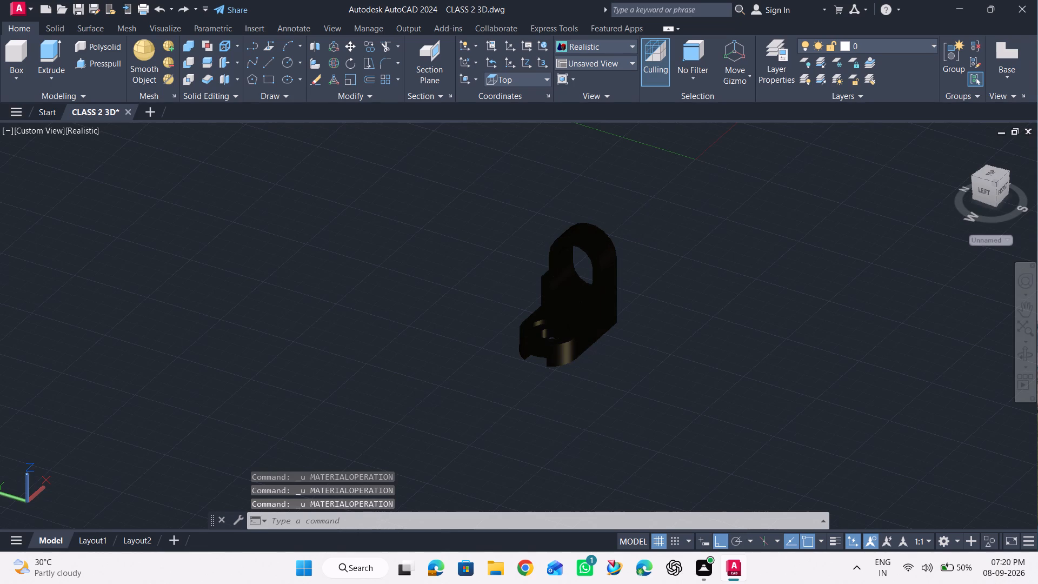
key("ctrl+z")
key("ctrl+z")
key("ctrl+z")
key("ctrl+z")
key("ctrl+z")
key("ctrl+z")
key("ctrl+z")
key("ctrl+z")
key("ctrl+z")
key("ctrl+z")
key("ctrl+z")
key("ctrl+z")
key("ctrl+z")
key("ctrl+z")
key("ctrl+z")
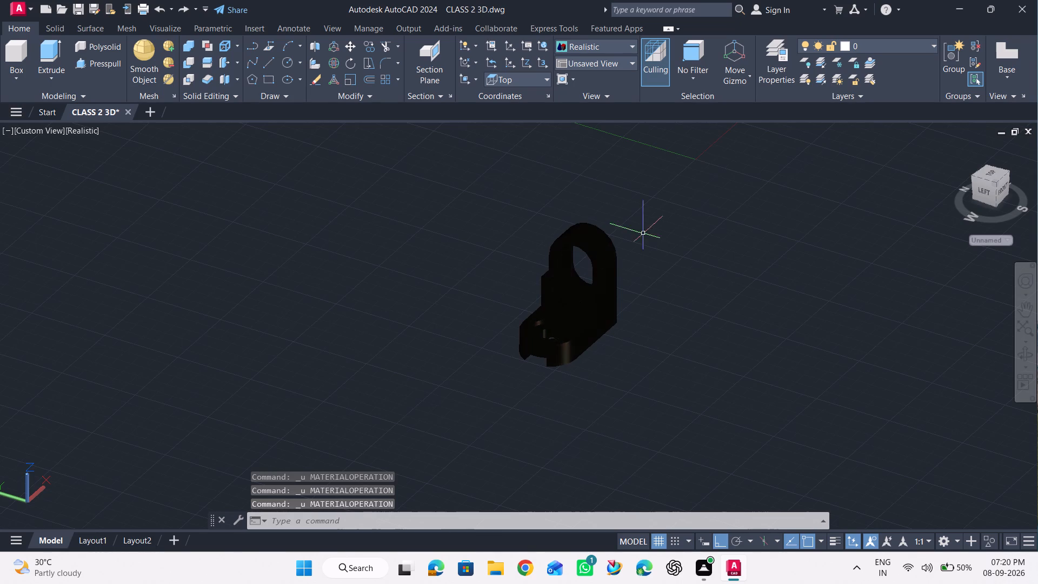
key("ctrl+z")
key("ctrl+z")
key("ctrl+z")
key("ctrl+z")
key("ctrl+z")
key("ctrl+z")
key("ctrl+z")
key("ctrl+z")
key("ctrl+z")
key("ctrl+z")
key("ctrl+z")
key("ctrl+z")
key("ctrl+z")
key("ctrl+z")
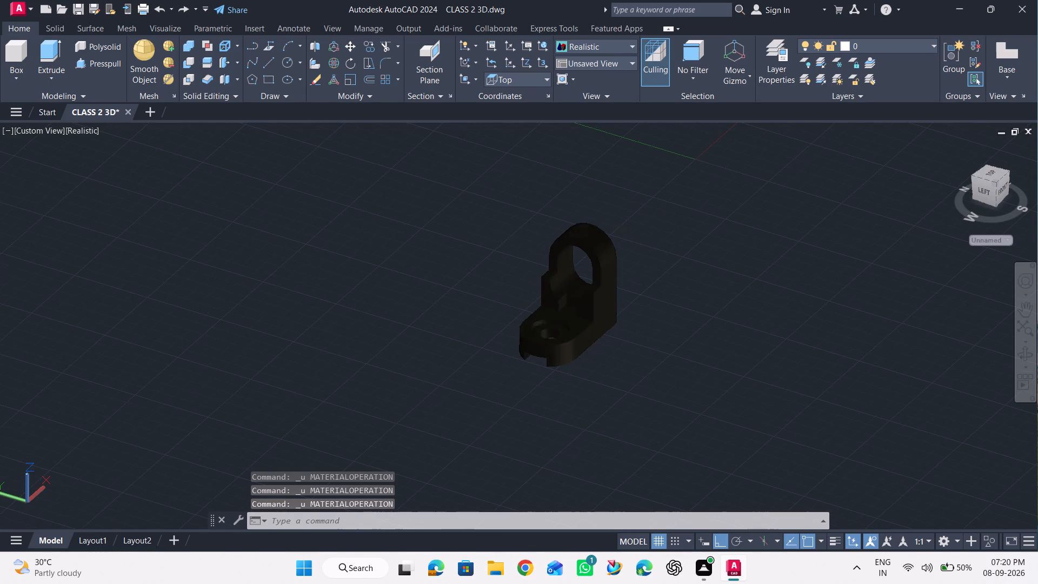
key("ctrl+z")
key("ctrl+z")
key("ctrl+z")
key("ctrl+z")
key("ctrl+z")
key("ctrl+z")
key("ctrl+z")
key("ctrl+z")
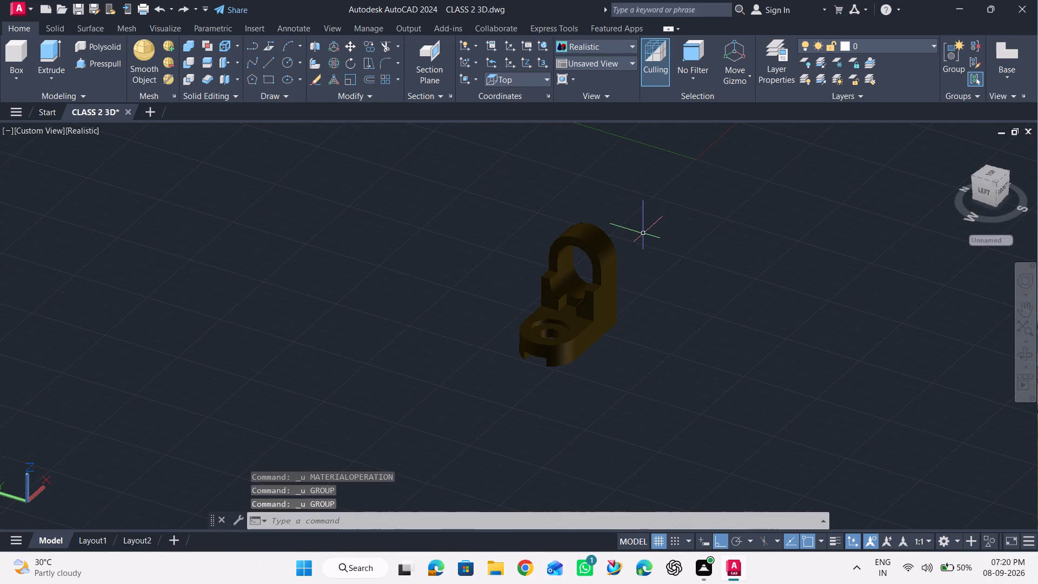
key("ctrl+z")
key("ctrl+z")
key("ctrl+z")
key("ctrl+z")
key("ctrl+z")
key("ctrl+z")
key("ctrl+z")
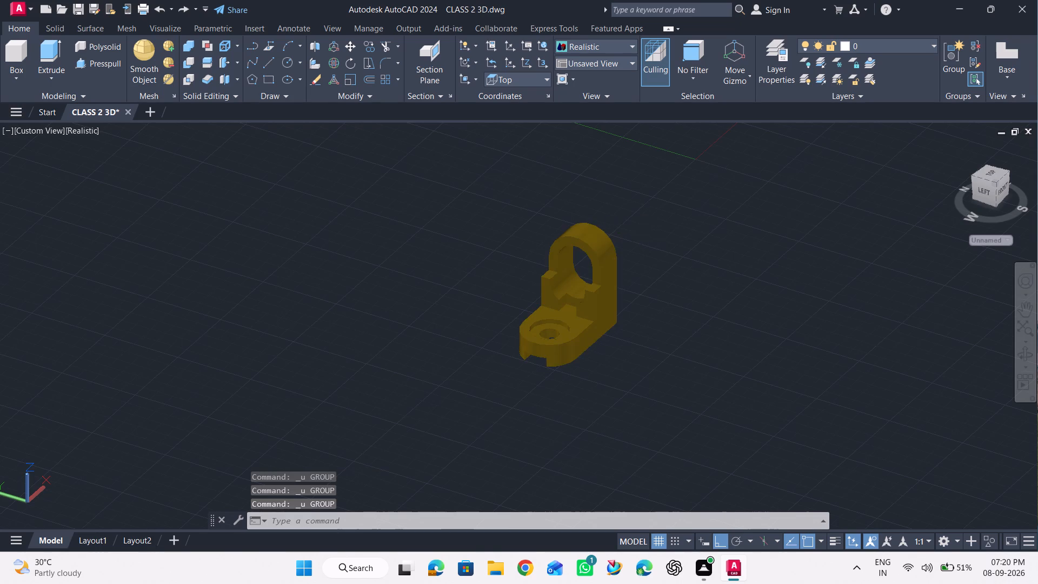
Undo the preceding view change and the next run of dark material edits, back to the bracket's olive-yellow appearance.
key("ctrl+z")
key("ctrl+z")
key("ctrl+z")
key("ctrl+z")
key("ctrl+z")
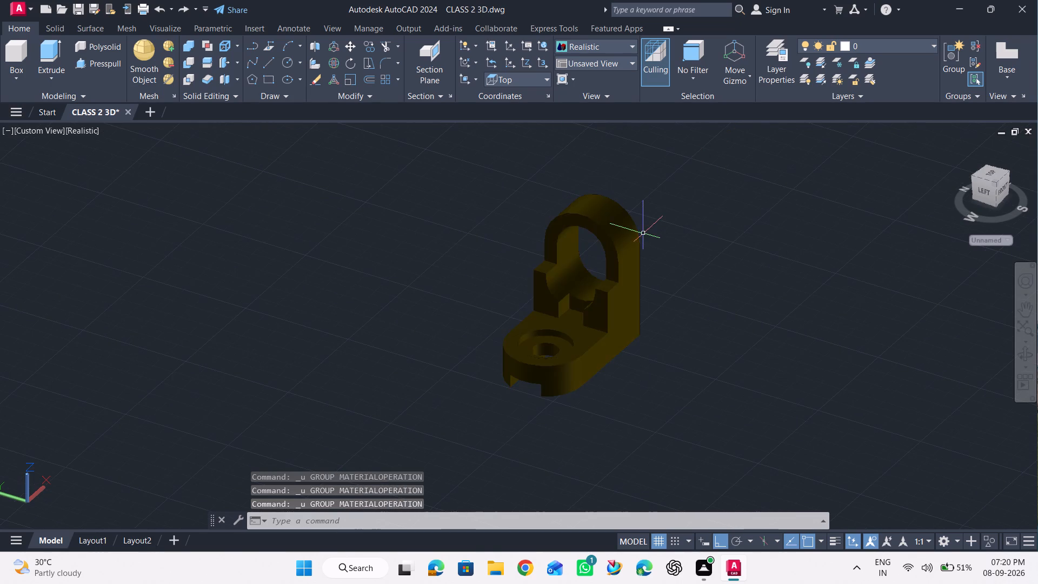
key("ctrl+z")
key("ctrl+z")
key("ctrl+z")
key("ctrl+z")
key("ctrl+z")
key("ctrl+z")
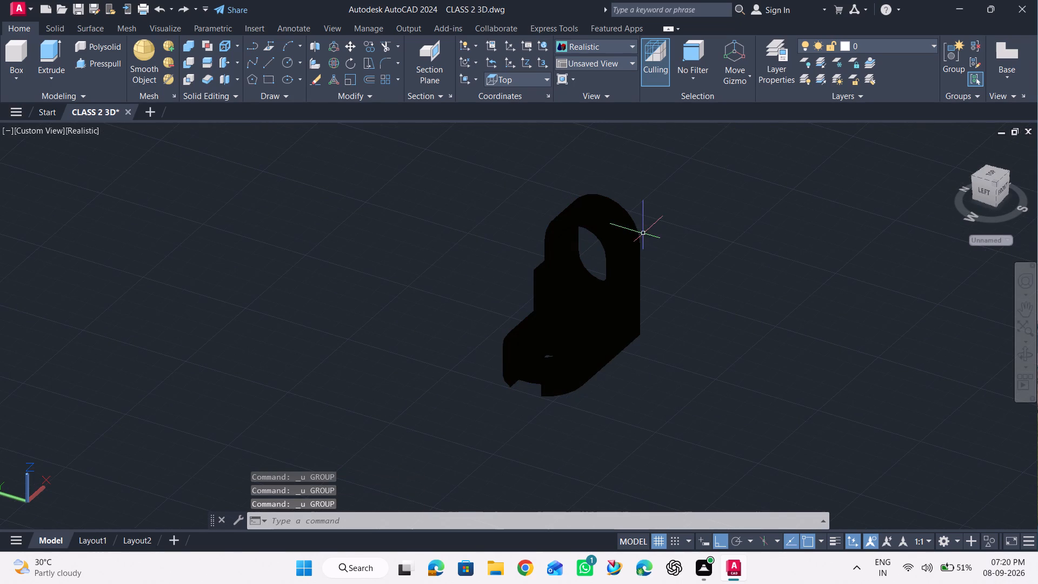
key("ctrl+z")
key("ctrl+z")
key("ctrl+z")
key("ctrl+z")
key("ctrl+z")
key("ctrl+z")
key("ctrl+z")
key("ctrl+z")
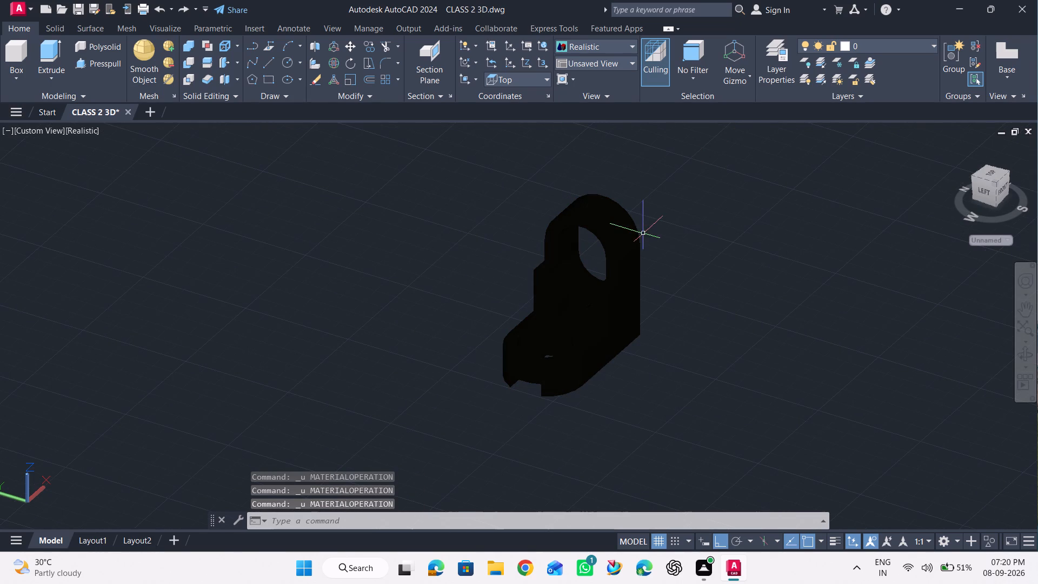
key("ctrl+z")
key("ctrl+z")
key("ctrl+z")
key("ctrl+z")
key("ctrl+z")
key("ctrl+z")
key("ctrl+z")
key("ctrl+z")
key("ctrl+z")
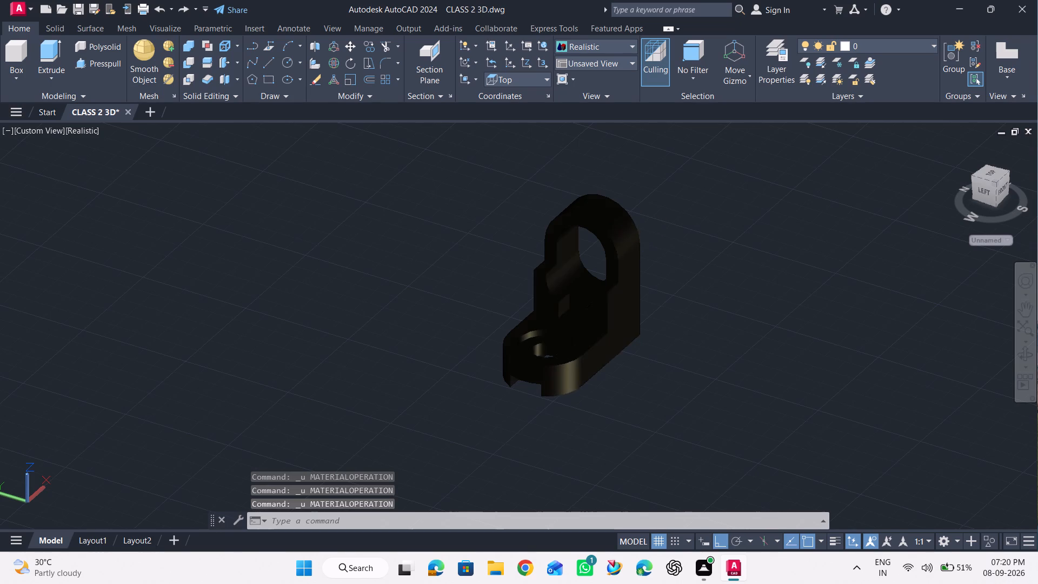
key("ctrl+z")
key("ctrl+z")
key("ctrl+z")
key("ctrl+z")
key("ctrl+z")
key("ctrl+z")
key("ctrl+z")
key("ctrl+z")
key("ctrl+z")
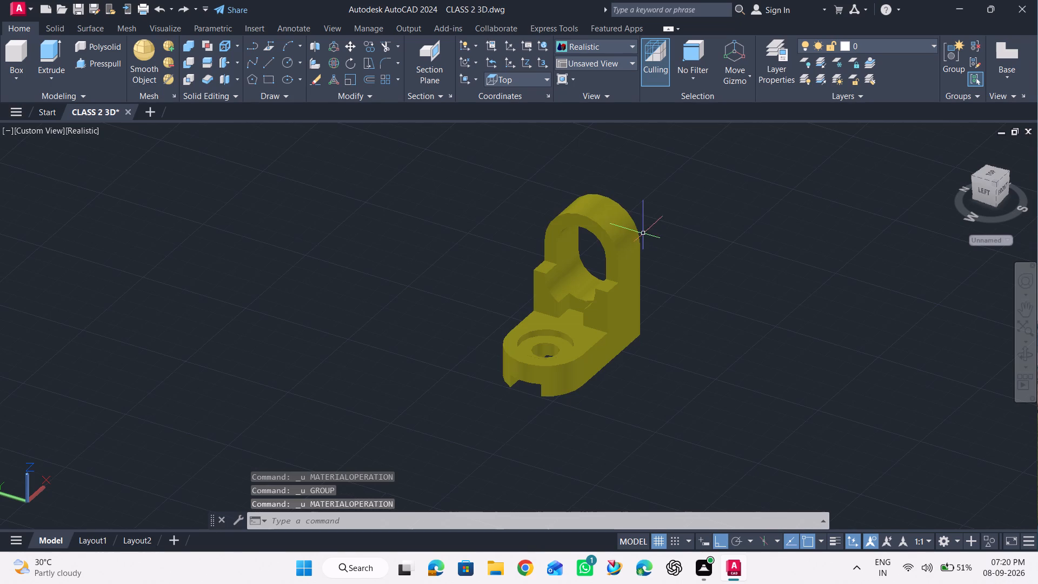
Undo the olive-yellow material edits, materials browser openings and material assignments, back to the mottled orange-gold material on the bracket.
key("ctrl+z")
key("ctrl+z")
key("ctrl+z")
key("ctrl+z")
key("ctrl+z")
key("ctrl+z")
key("ctrl+z")
key("ctrl+z")
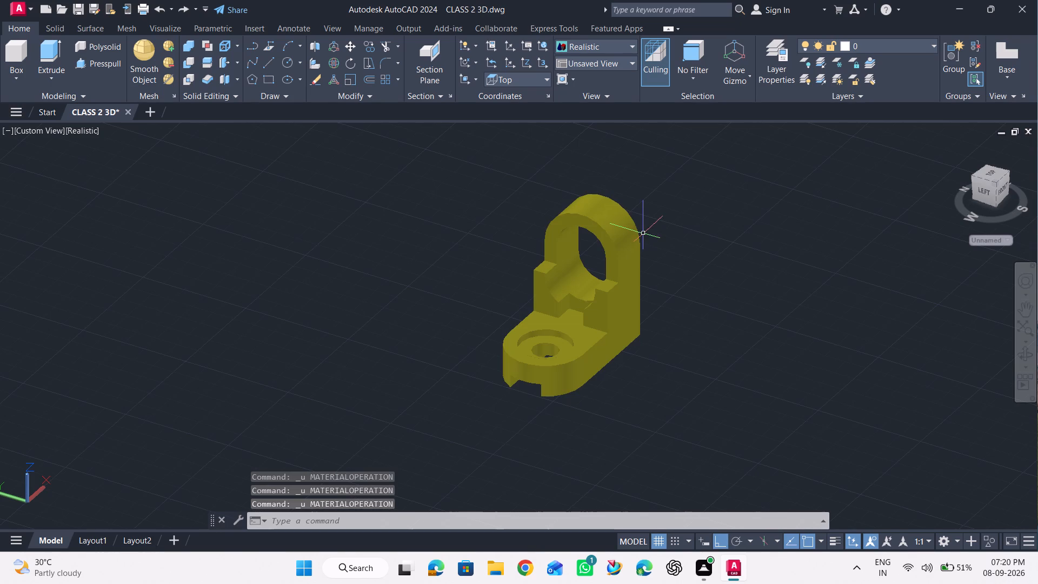
key("ctrl+z")
key("ctrl+z")
key("ctrl+z")
key("ctrl+z")
key("ctrl+z")
key("ctrl+z")
key("ctrl+z")
key("ctrl+z")
key("ctrl+z")
key("ctrl+z")
key("ctrl+z")
key("ctrl+z")
key("ctrl+z")
key("ctrl+z")
key("ctrl+z")
key("ctrl+z")
key("ctrl+z")
key("ctrl+z")
key("ctrl+z")
key("ctrl+z")
key("ctrl+z")
key("ctrl+z")
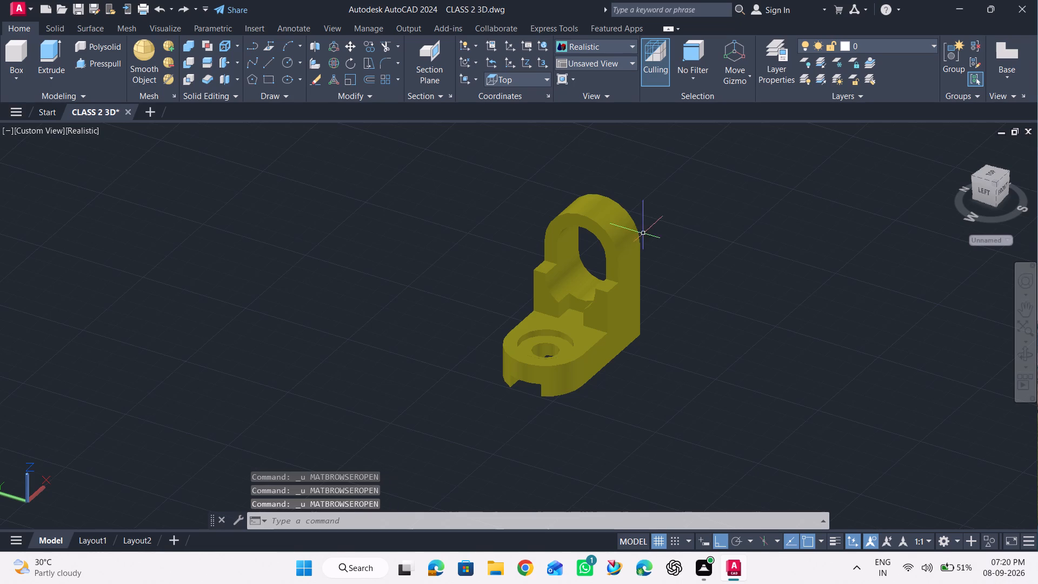
key("ctrl+z")
key("ctrl+z")
key("ctrl+z")
key("ctrl+z")
key("ctrl+z")
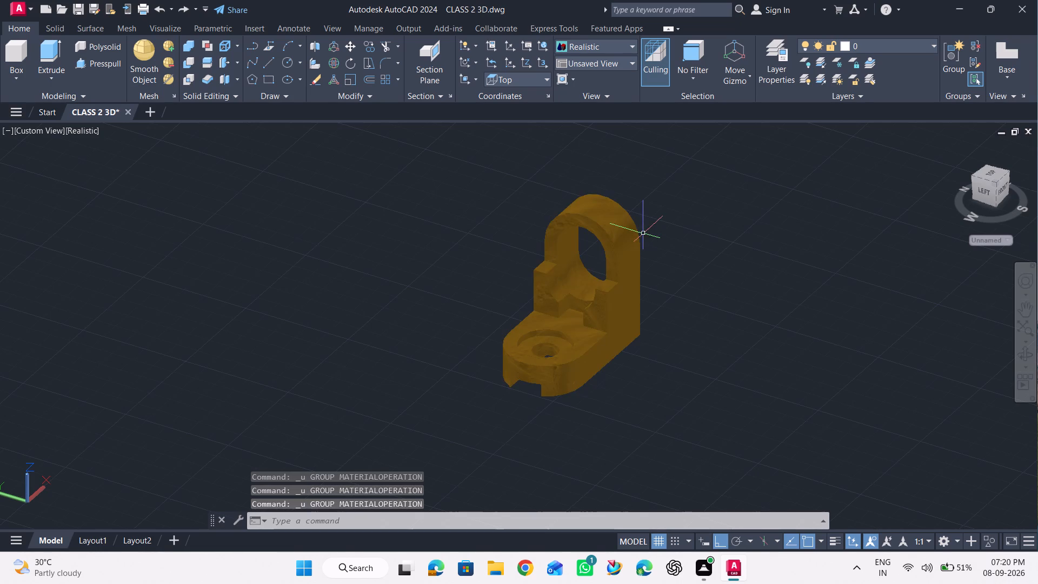
Undo the mottled orange-gold material and the preceding material operations, back to the bracket's smooth dark brown-gold appearance.
key("ctrl+z")
key("ctrl+z")
key("ctrl+z")
key("ctrl+z")
key("ctrl+z")
key("ctrl+z")
key("ctrl+z")
key("ctrl+z")
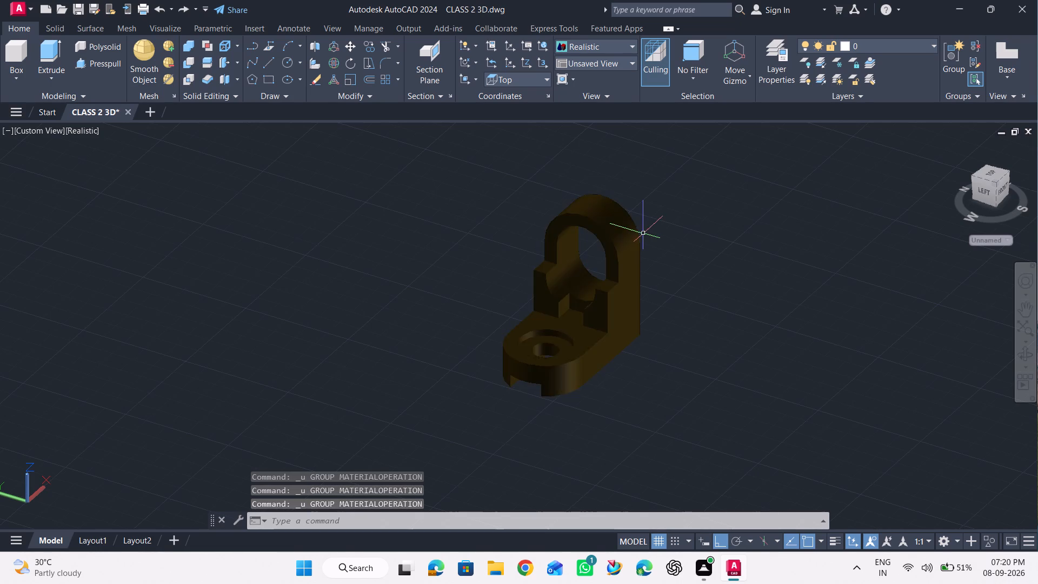
Undo the remaining material operations and the switch to Realistic, back to the Shades of Gray visual style.
key("ctrl+z")
key("ctrl+z")
key("ctrl+z")
key("ctrl+z")
key("ctrl+z")
key("ctrl+z")
key("ctrl+z")
key("ctrl+z")
key("ctrl+z")
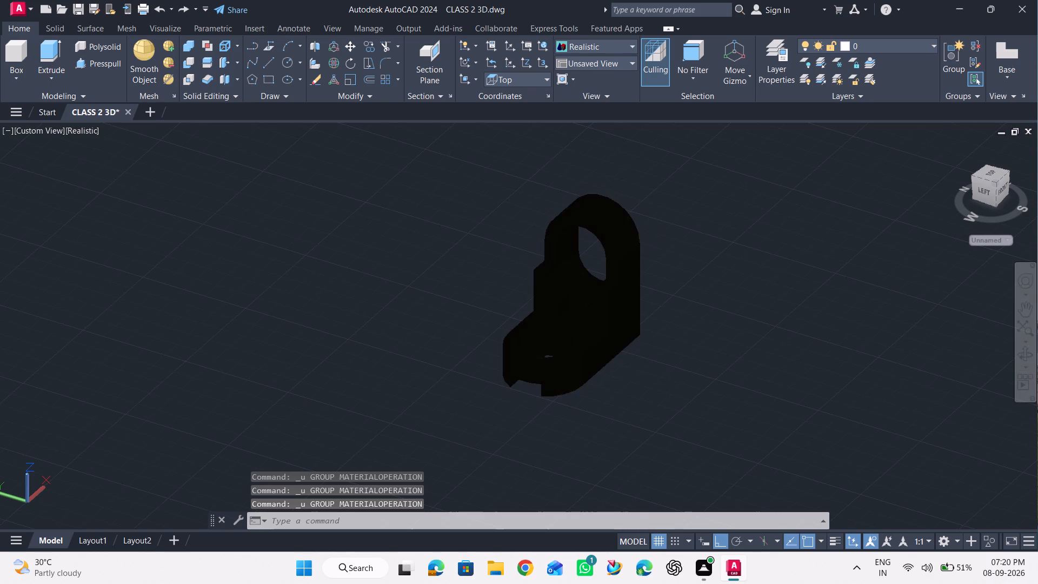
key("ctrl+z")
key("ctrl+z")
key("ctrl+z")
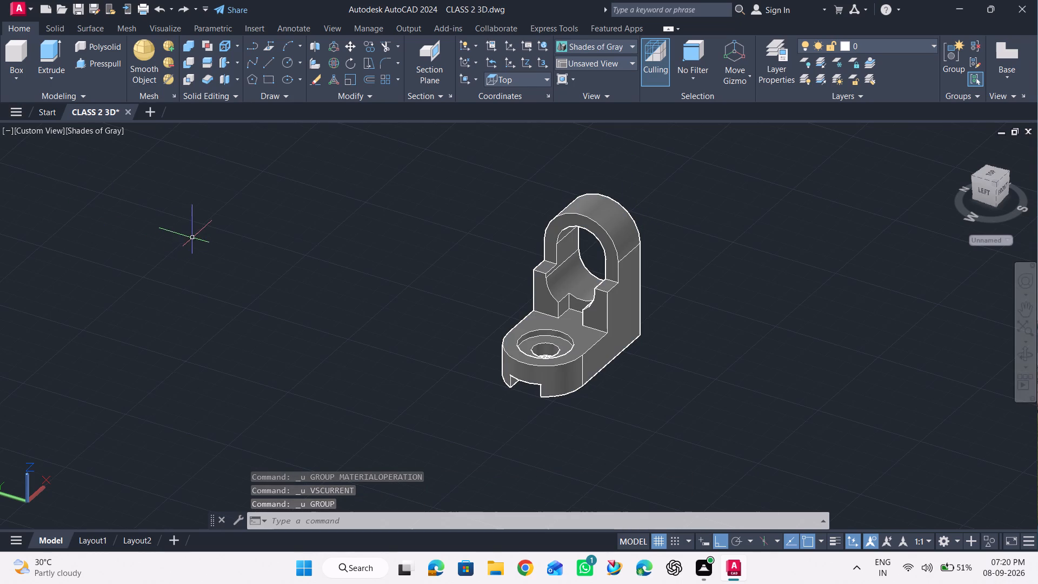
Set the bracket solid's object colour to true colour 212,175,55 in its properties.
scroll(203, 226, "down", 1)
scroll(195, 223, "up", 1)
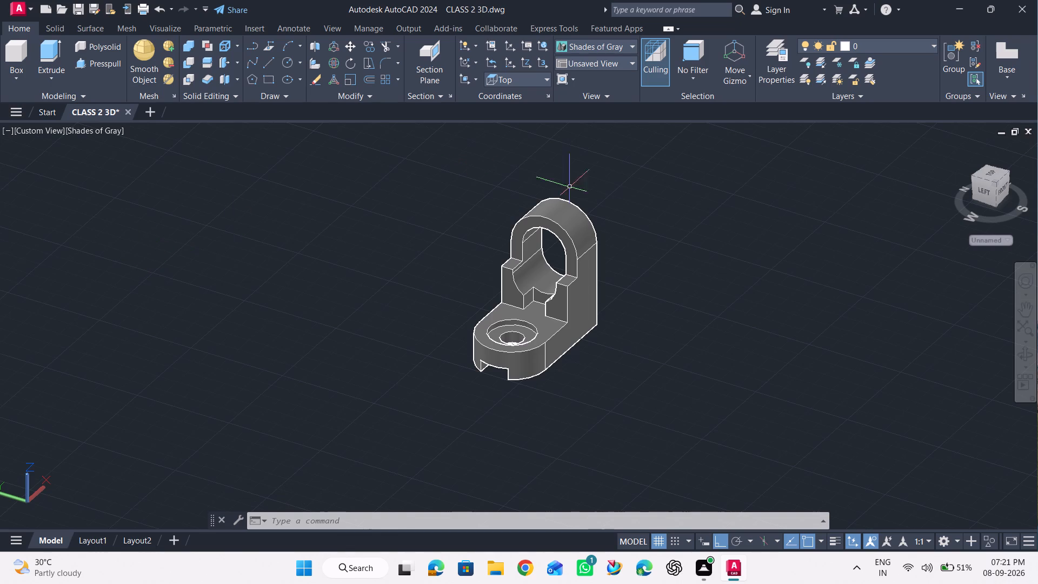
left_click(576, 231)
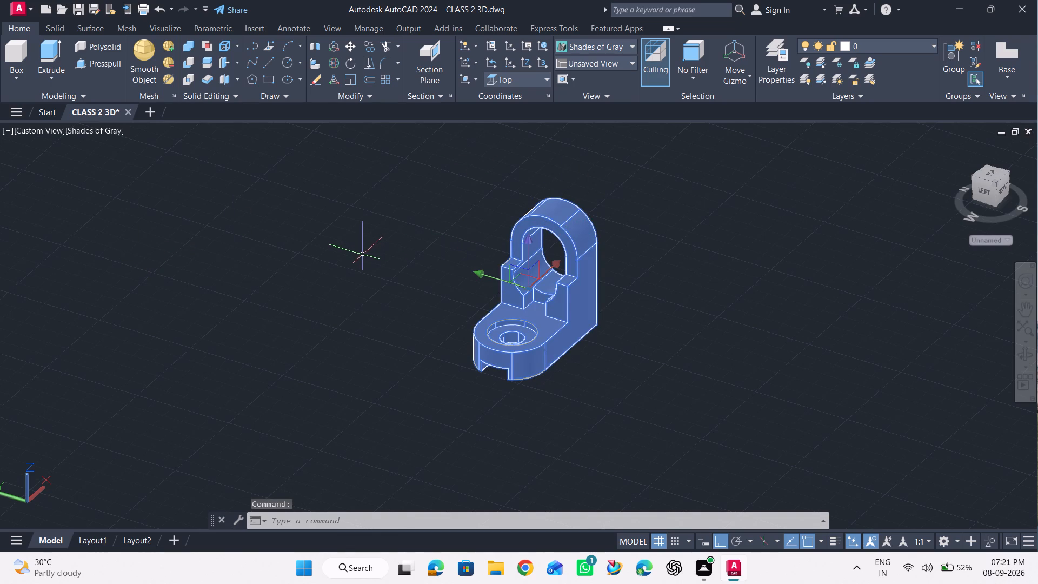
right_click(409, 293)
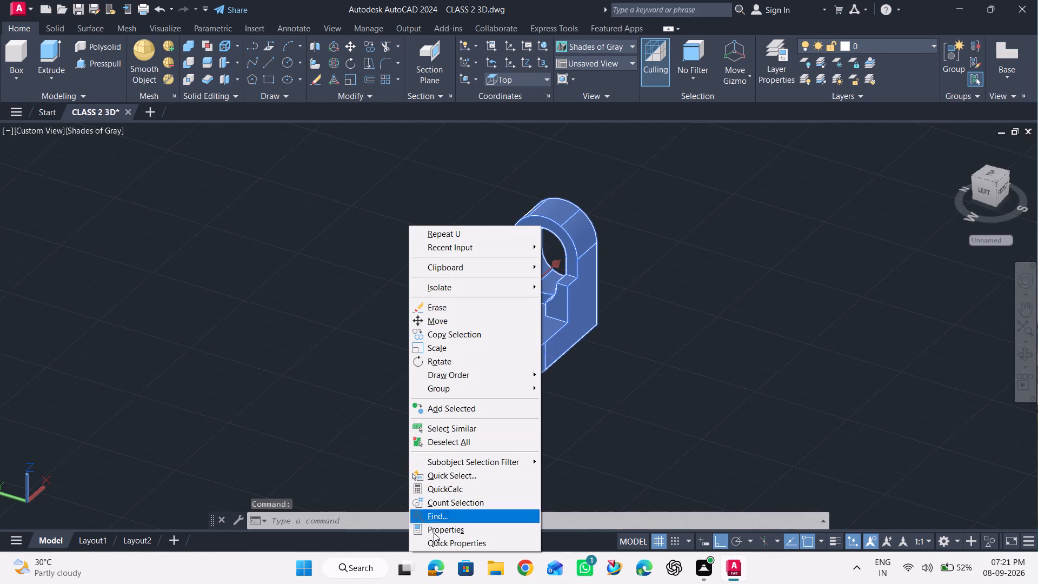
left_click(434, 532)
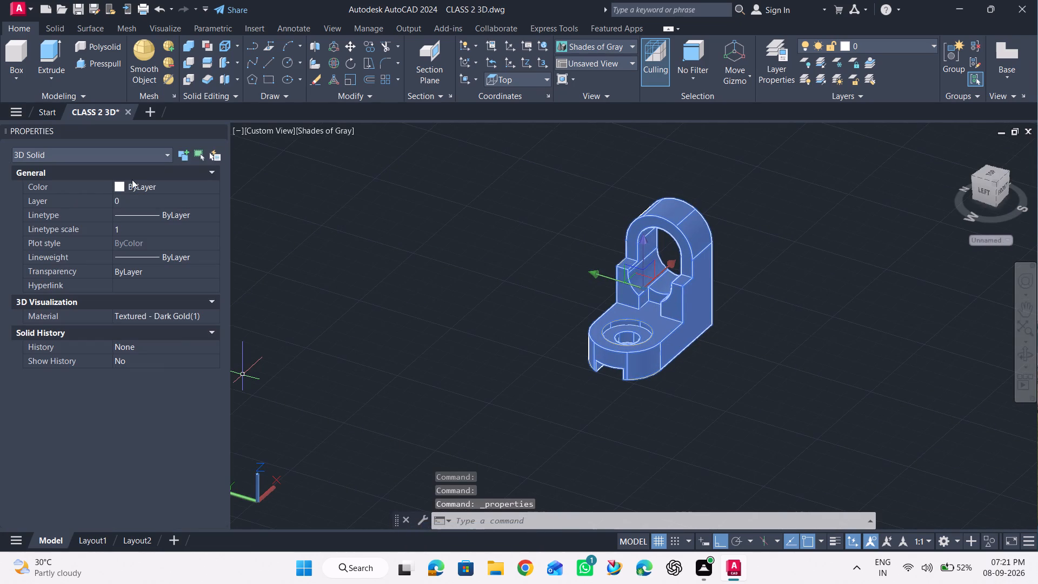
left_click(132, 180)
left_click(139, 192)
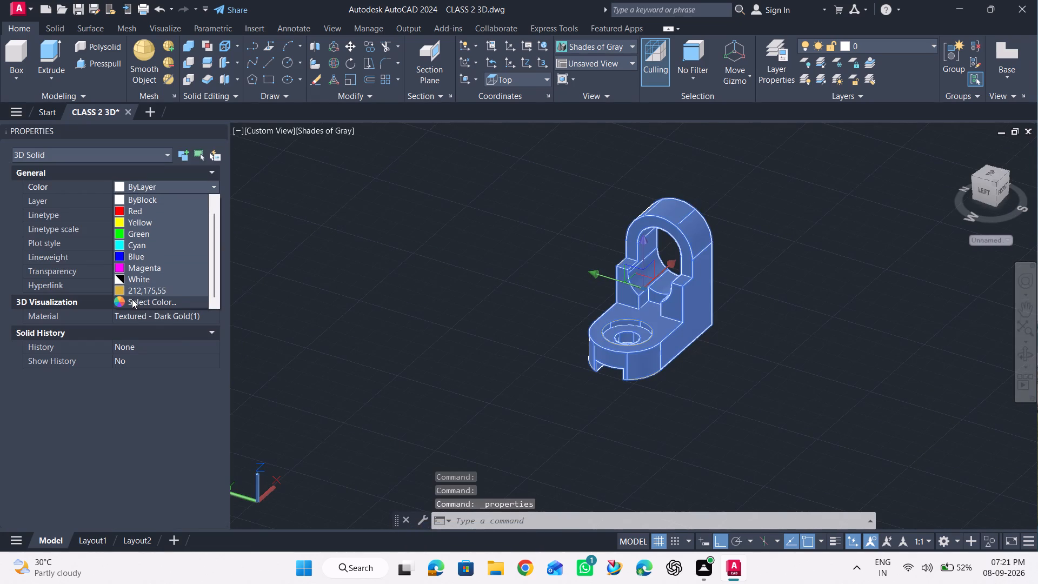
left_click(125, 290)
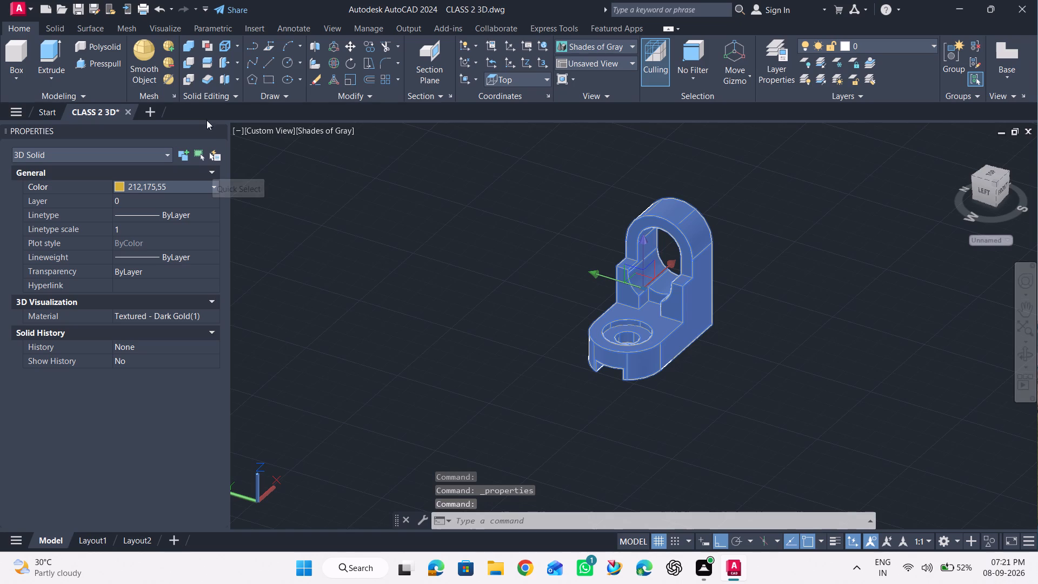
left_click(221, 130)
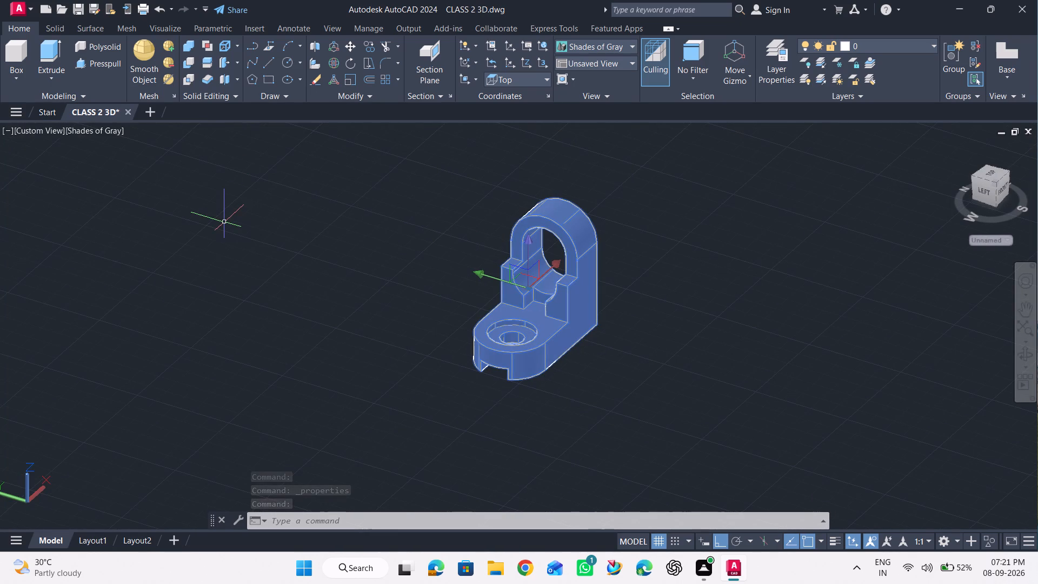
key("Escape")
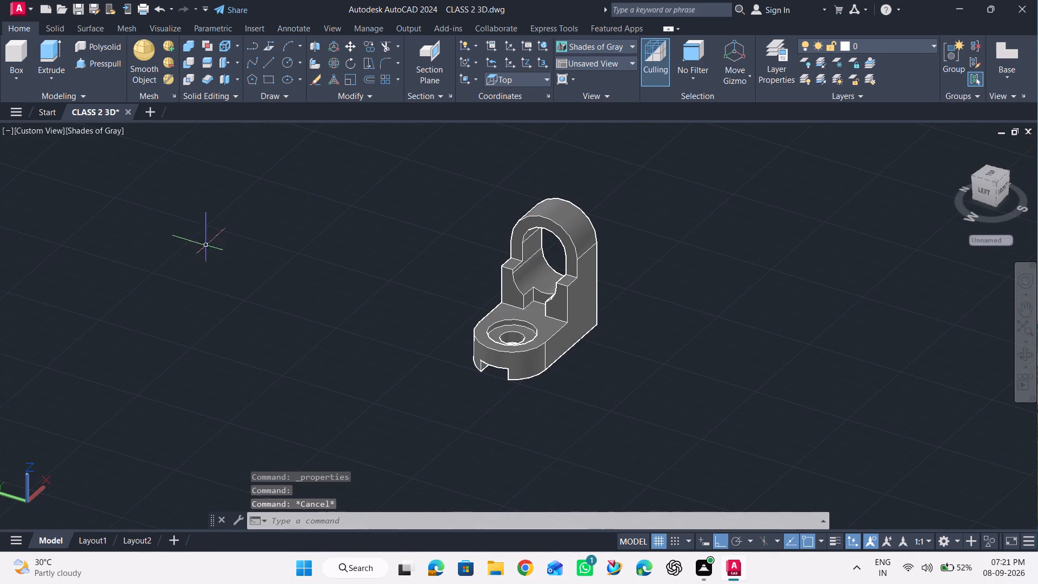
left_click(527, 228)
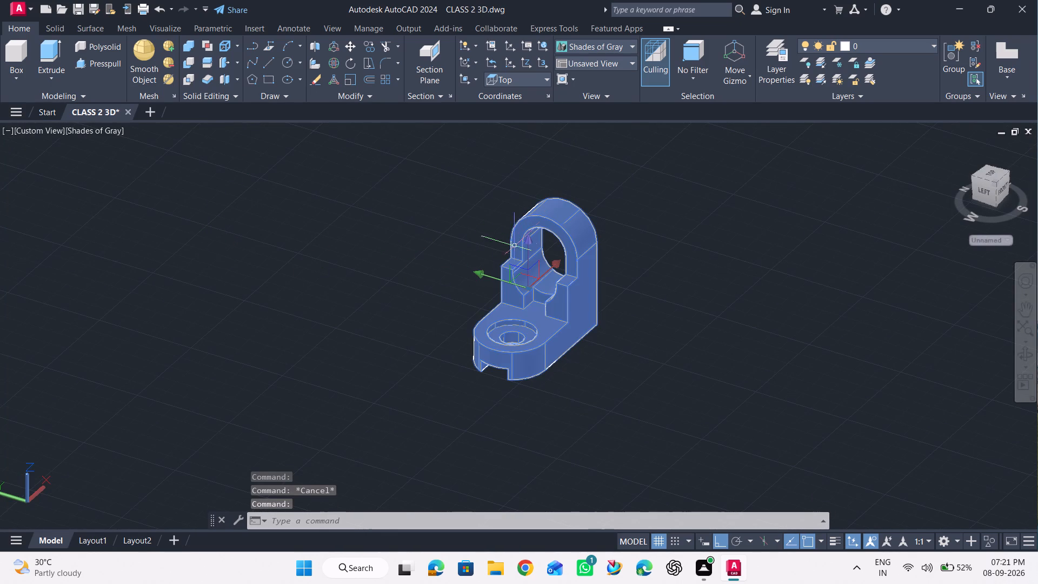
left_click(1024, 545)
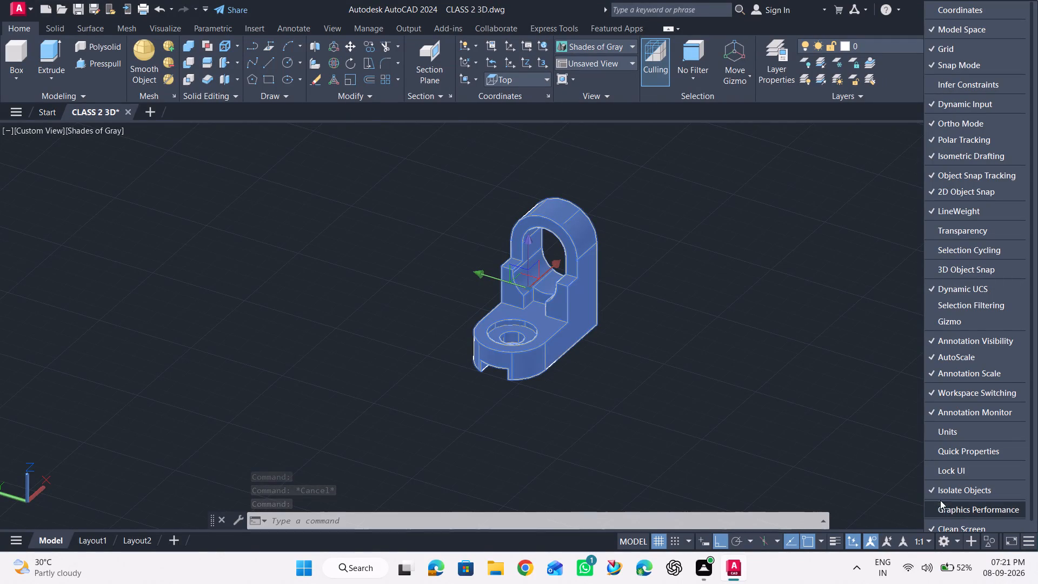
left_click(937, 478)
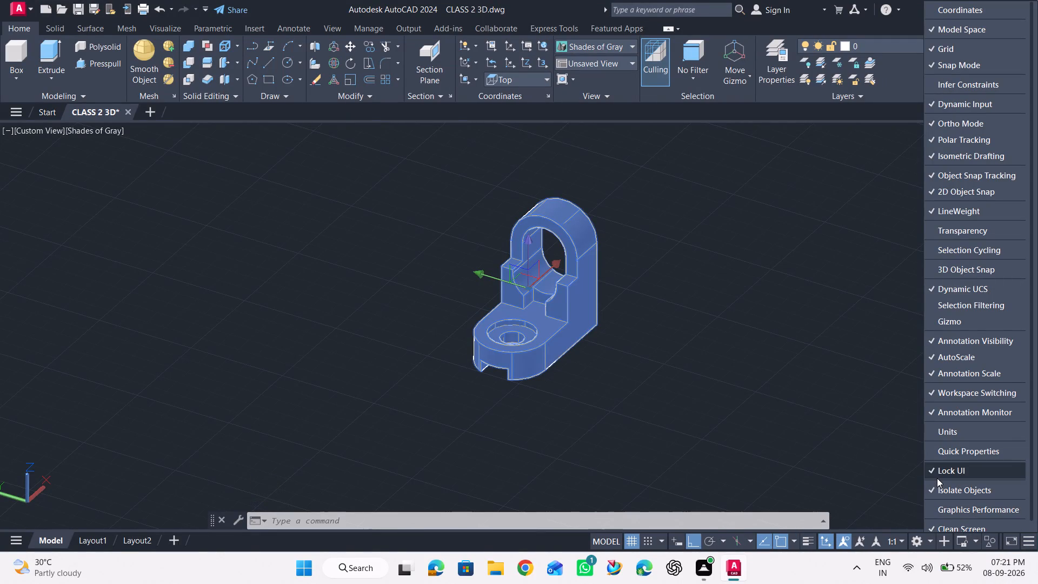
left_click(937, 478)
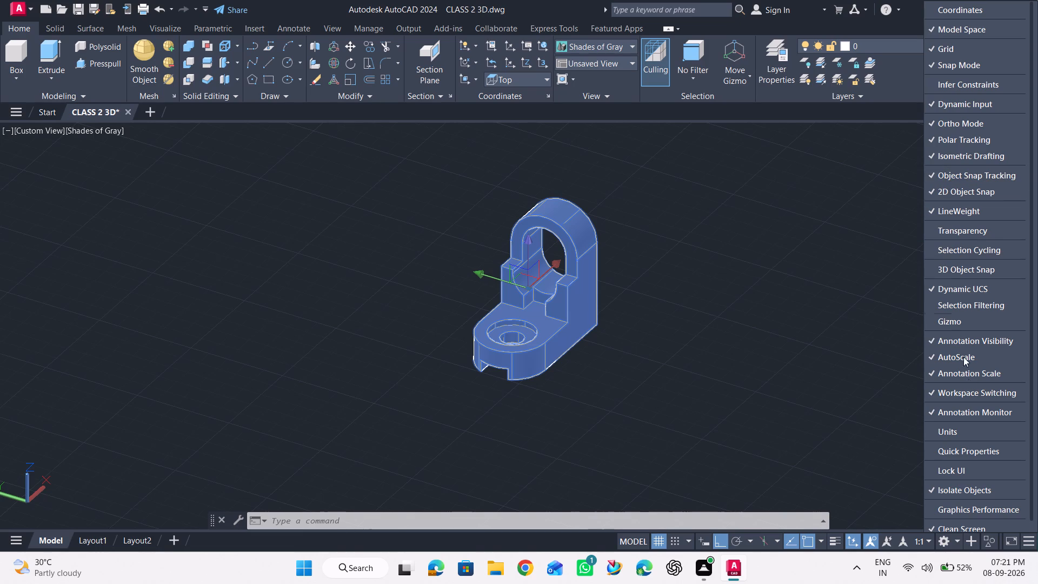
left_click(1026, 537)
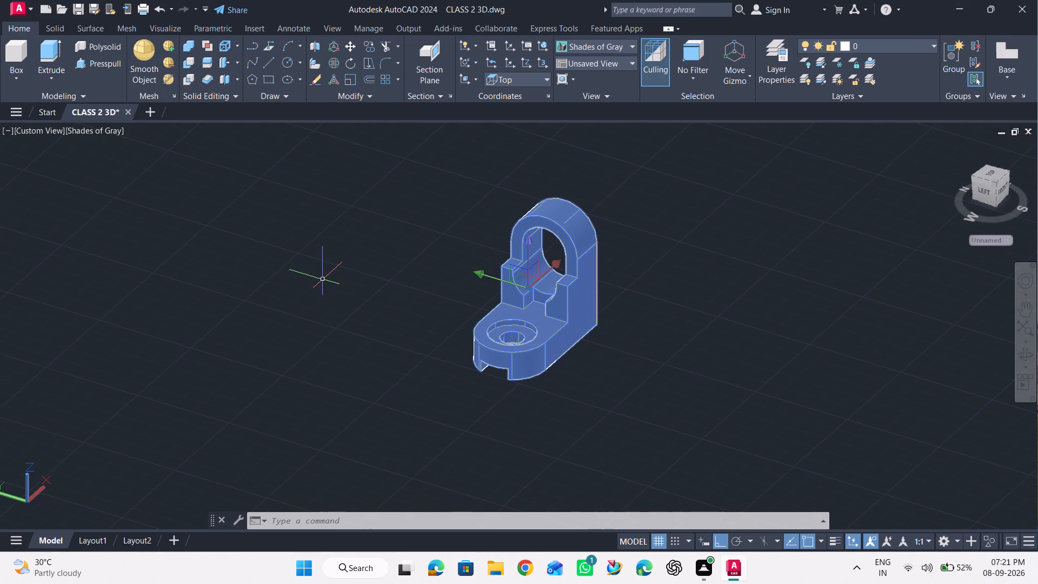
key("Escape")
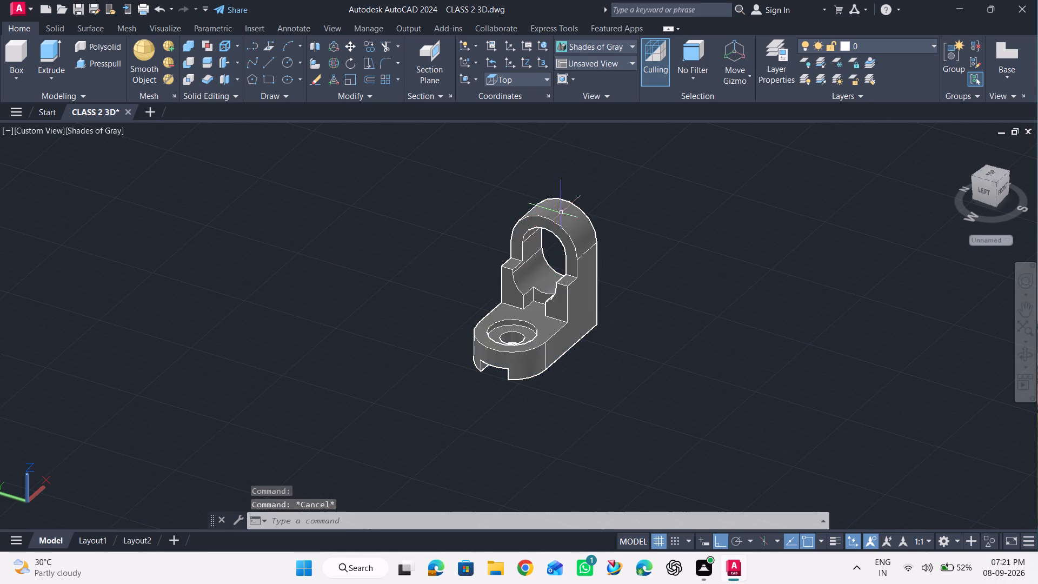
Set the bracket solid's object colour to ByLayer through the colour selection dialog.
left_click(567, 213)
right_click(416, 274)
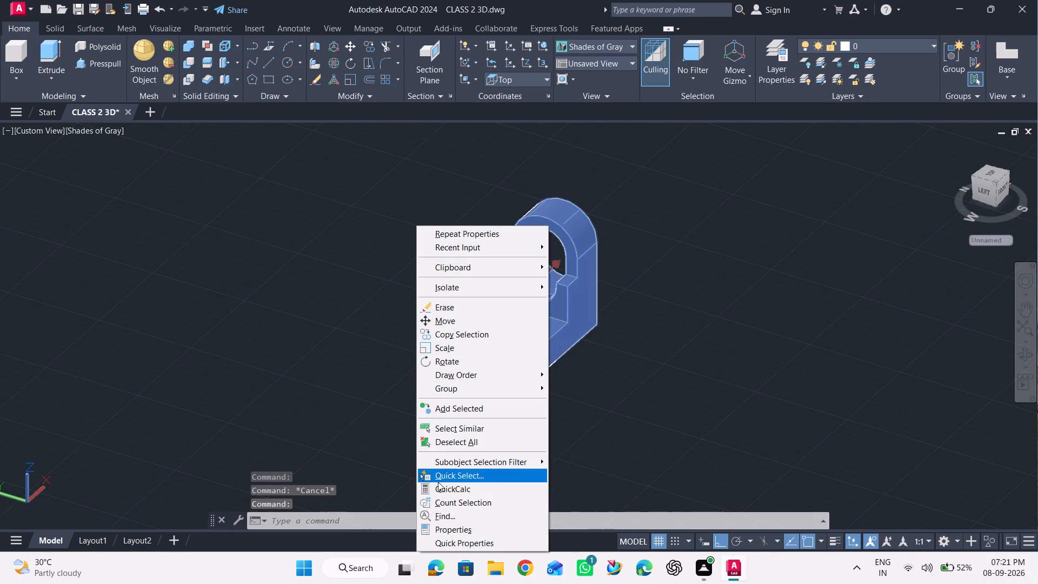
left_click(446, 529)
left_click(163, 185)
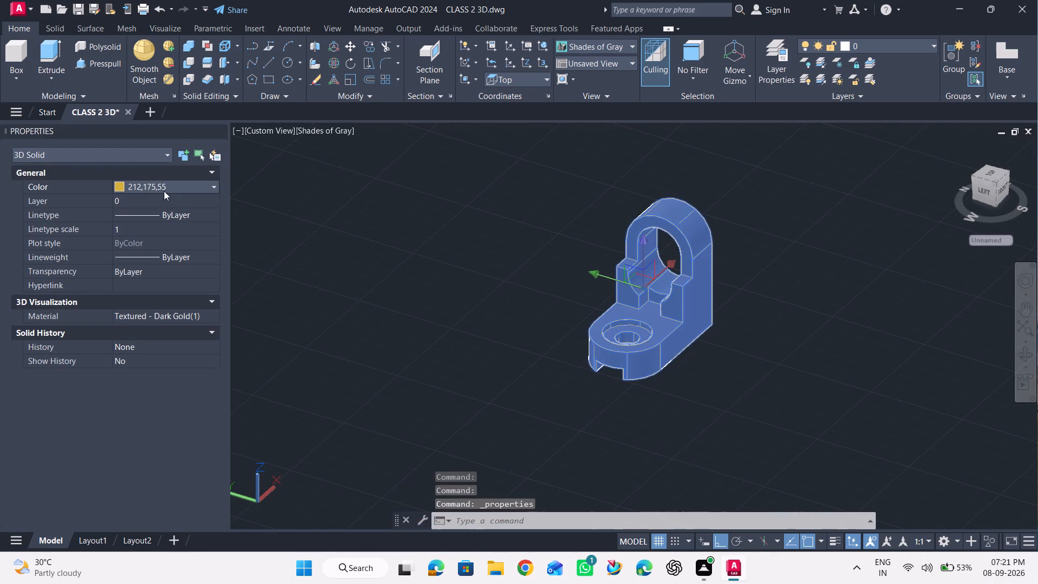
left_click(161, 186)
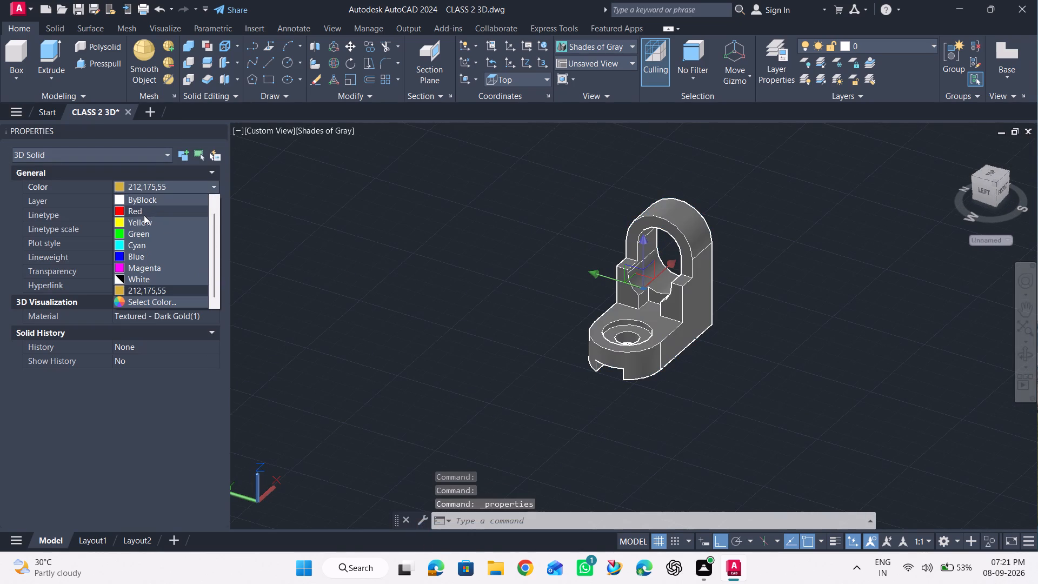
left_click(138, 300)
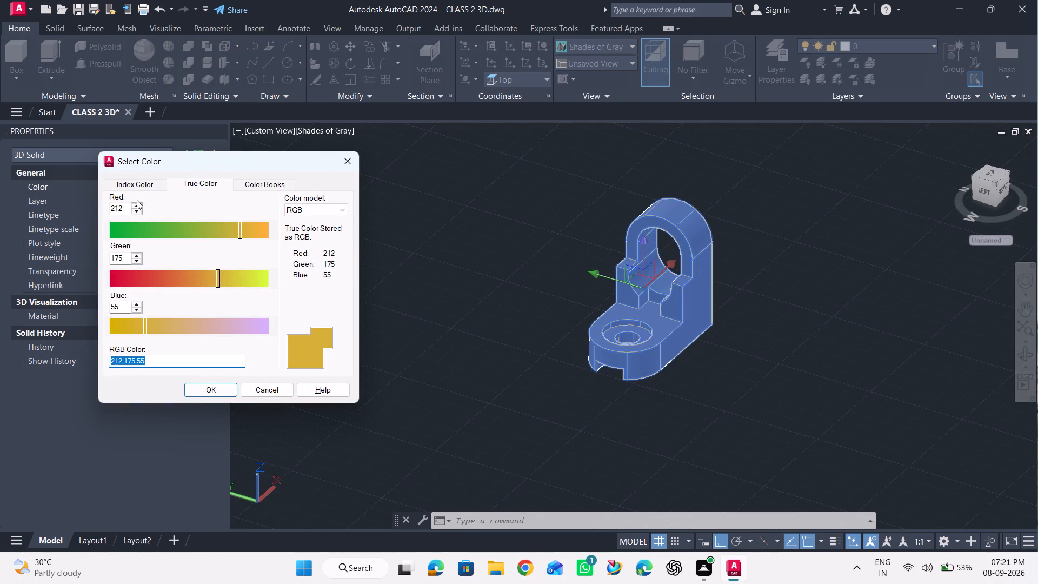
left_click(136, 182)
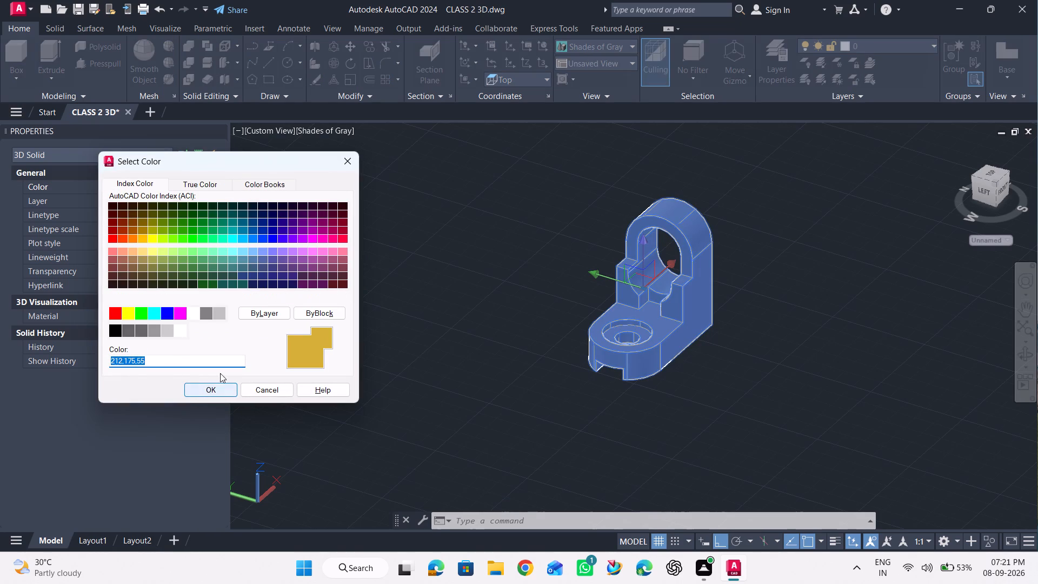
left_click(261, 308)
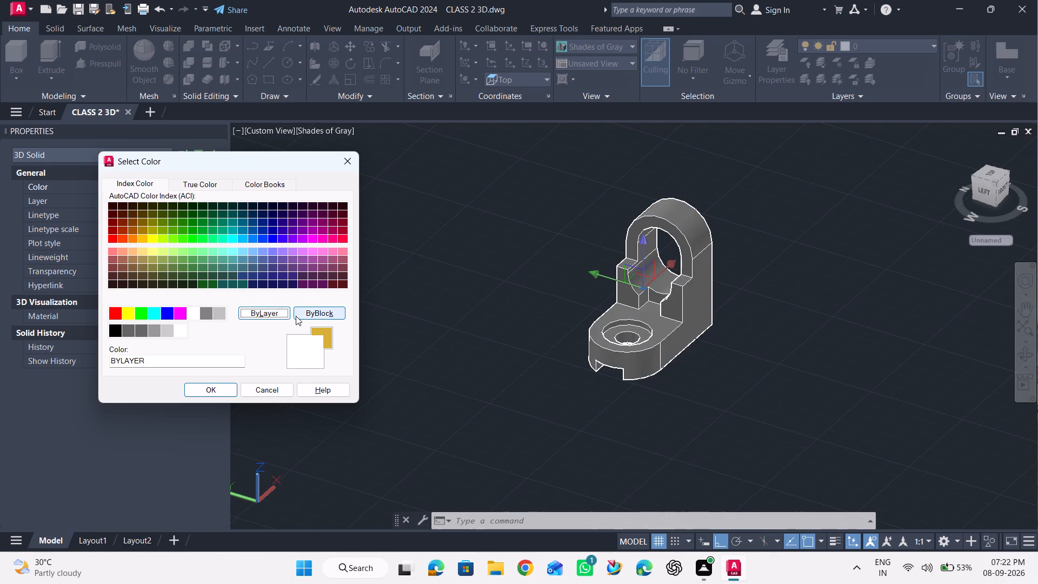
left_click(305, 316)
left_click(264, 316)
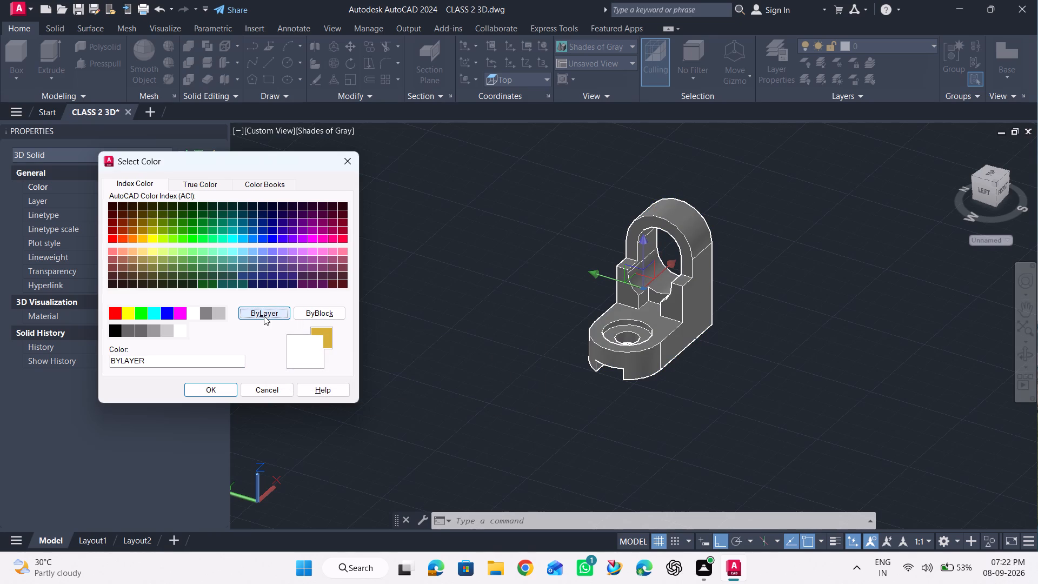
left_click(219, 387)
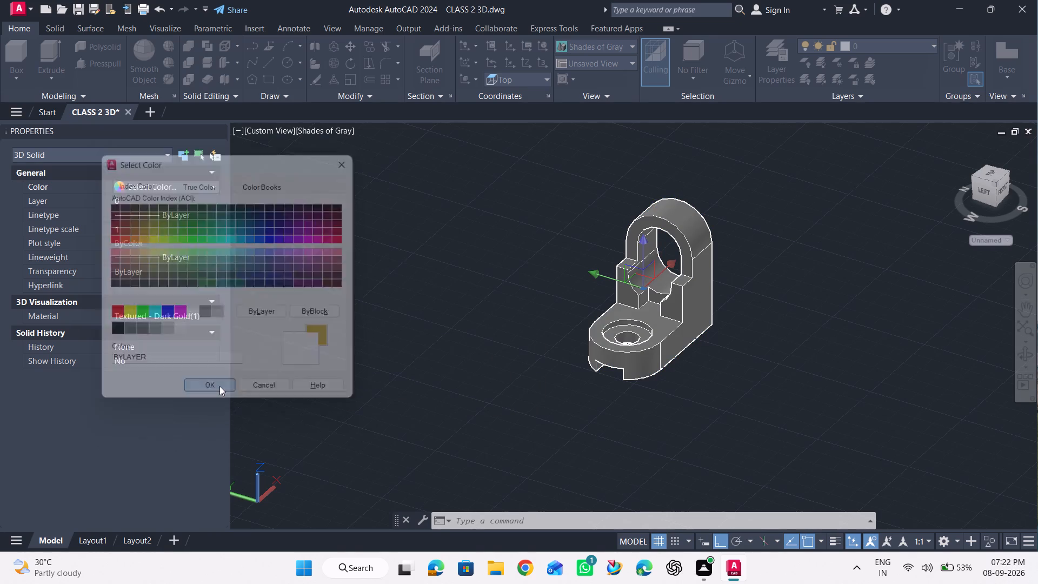
Set the selected bracket solid's colour to gold 212,175,55, close its properties and clear the selection.
left_click_drag(741, 207, 472, 384)
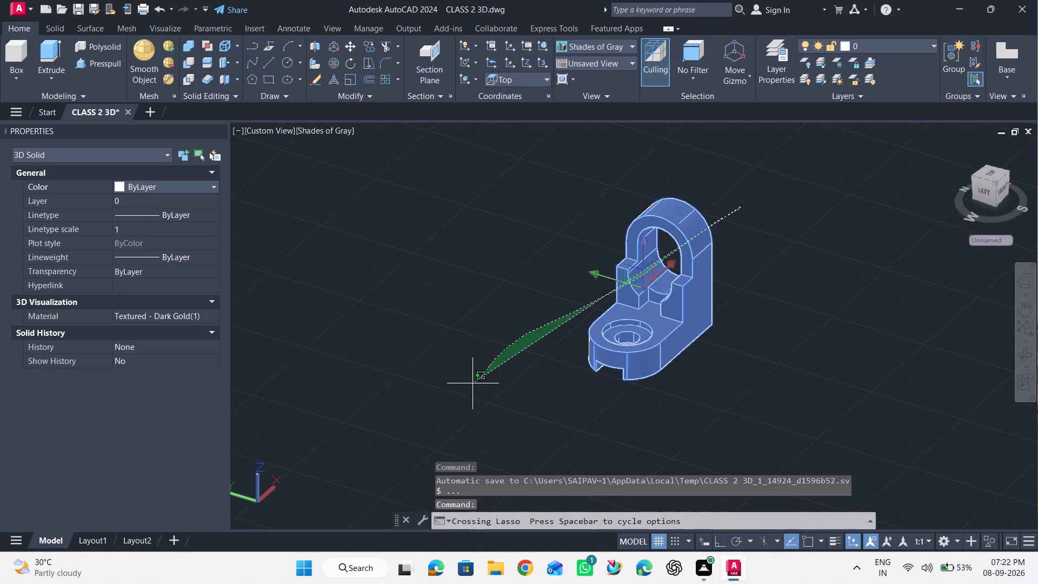
left_click_drag(472, 384, 499, 384)
left_click_drag(829, 207, 767, 205)
left_click(479, 388)
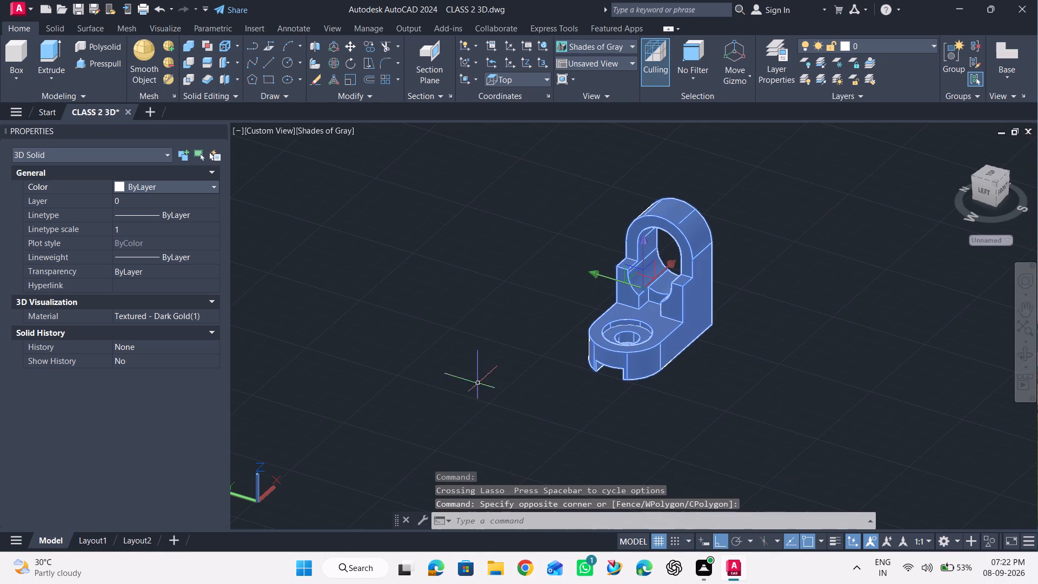
left_click(143, 185)
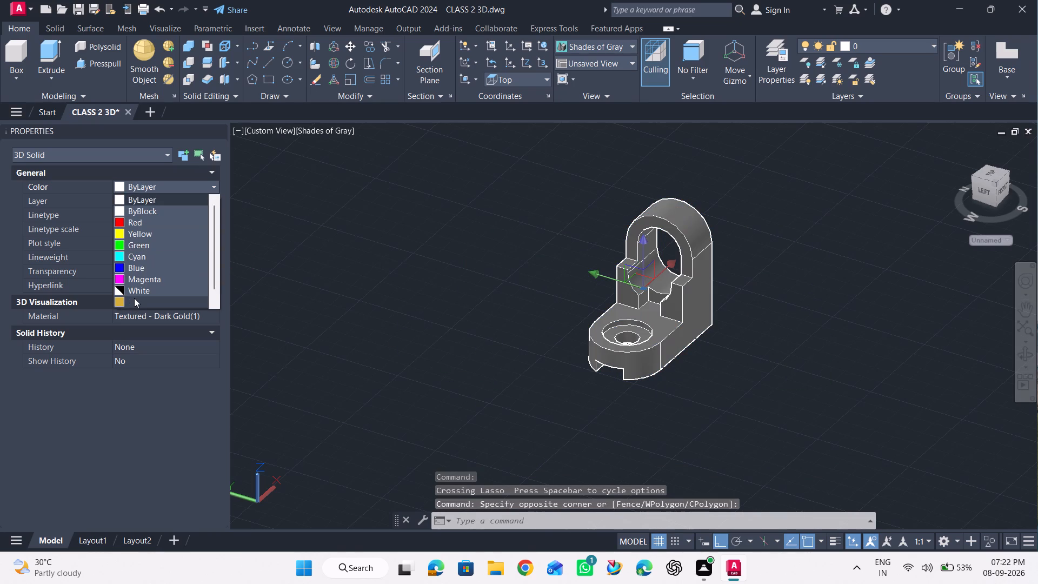
left_click(134, 298)
key("Return")
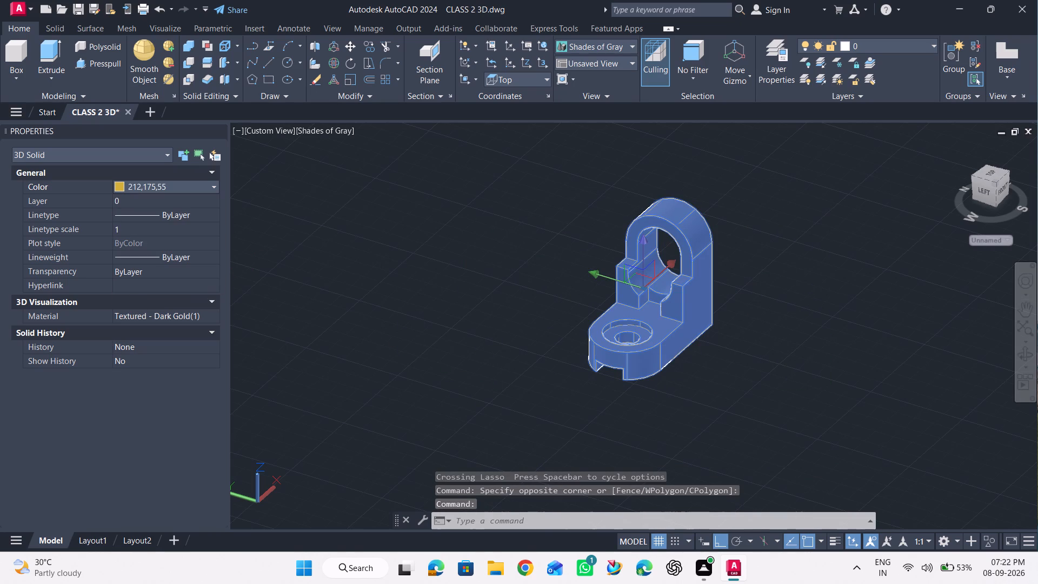
left_click(155, 241)
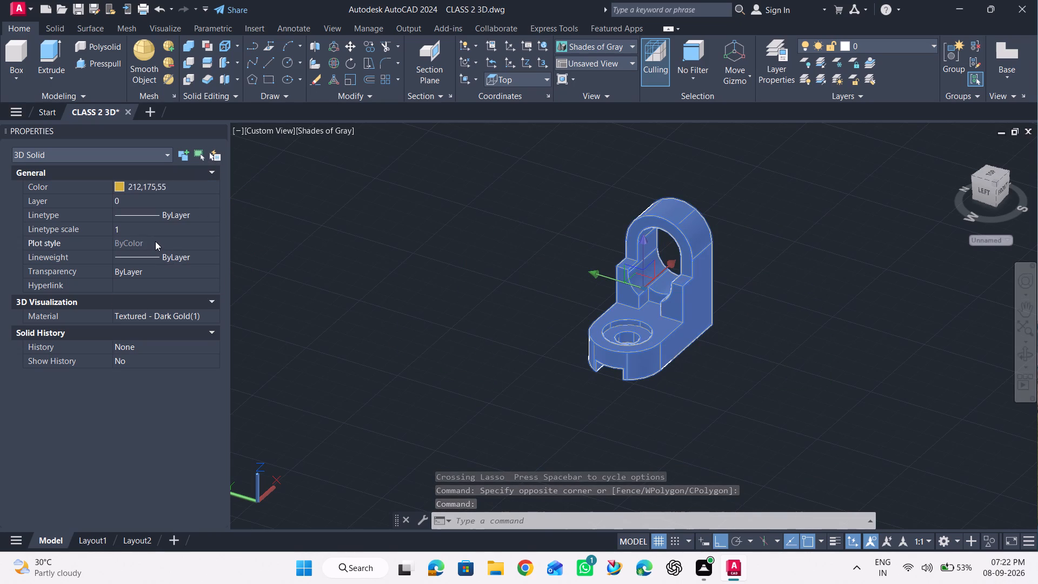
left_click(155, 241)
left_click(149, 243)
left_click(135, 275)
left_click(136, 274)
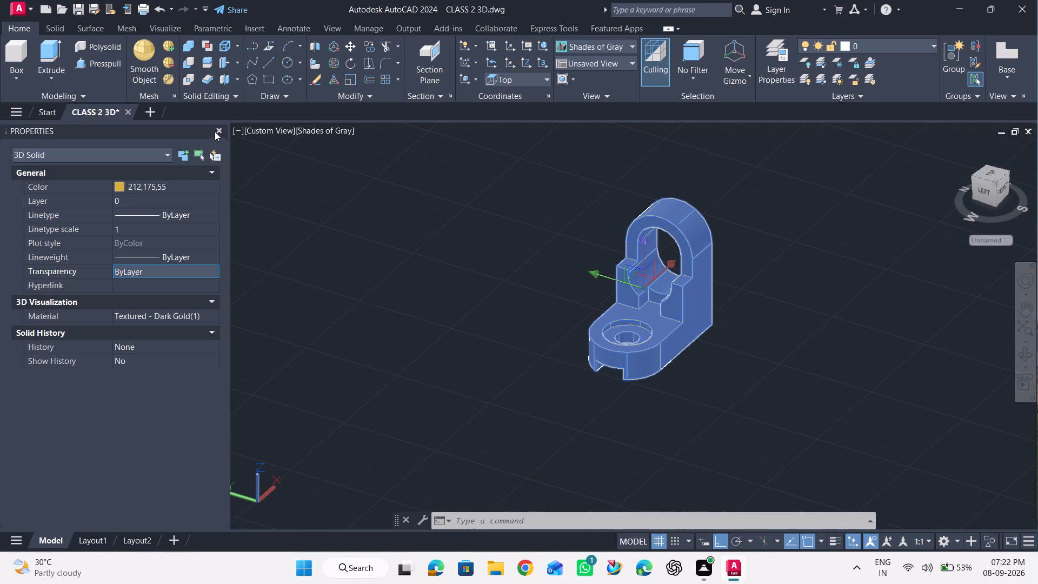
left_click(216, 131)
key("Escape")
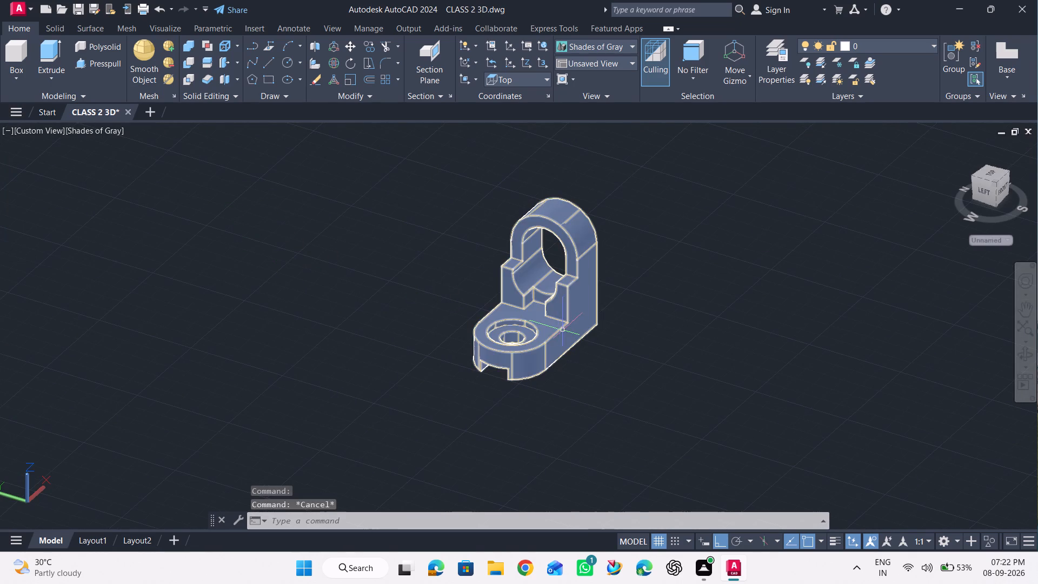
Capture a full-screen screenshot of the whole bracket solid in close-up, showing its top, left and front sides in Shades of Gray.
left_click(1022, 362)
left_click_drag(813, 333, 755, 349)
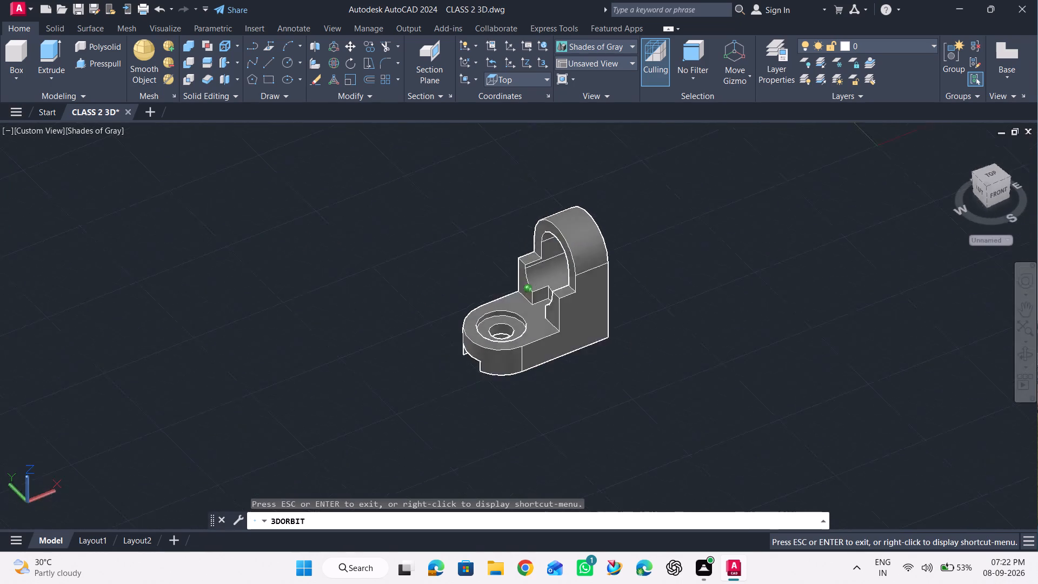
left_click_drag(755, 349, 714, 258)
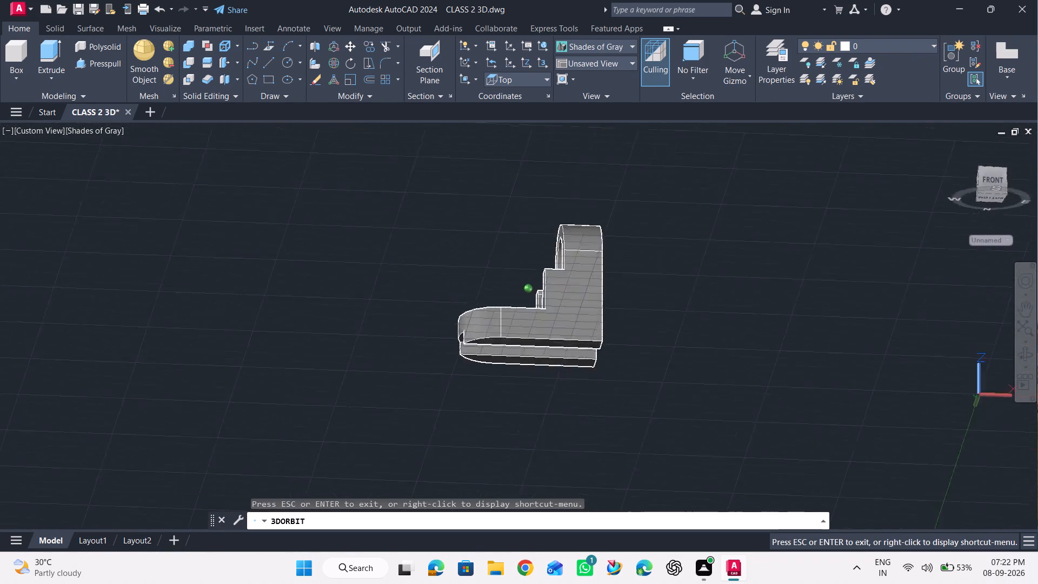
left_click_drag(714, 258, 768, 341)
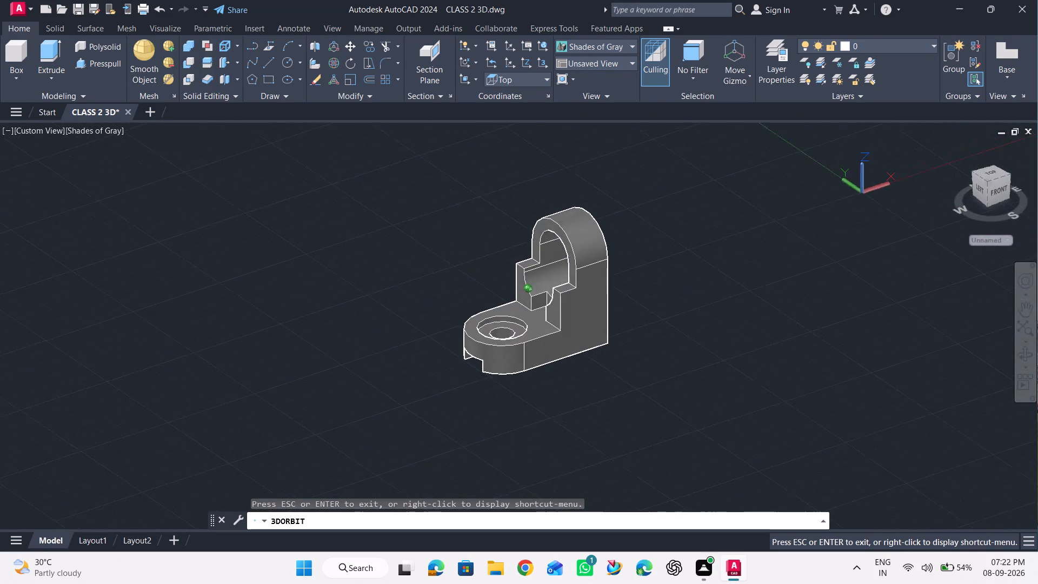
left_click_drag(768, 341, 798, 354)
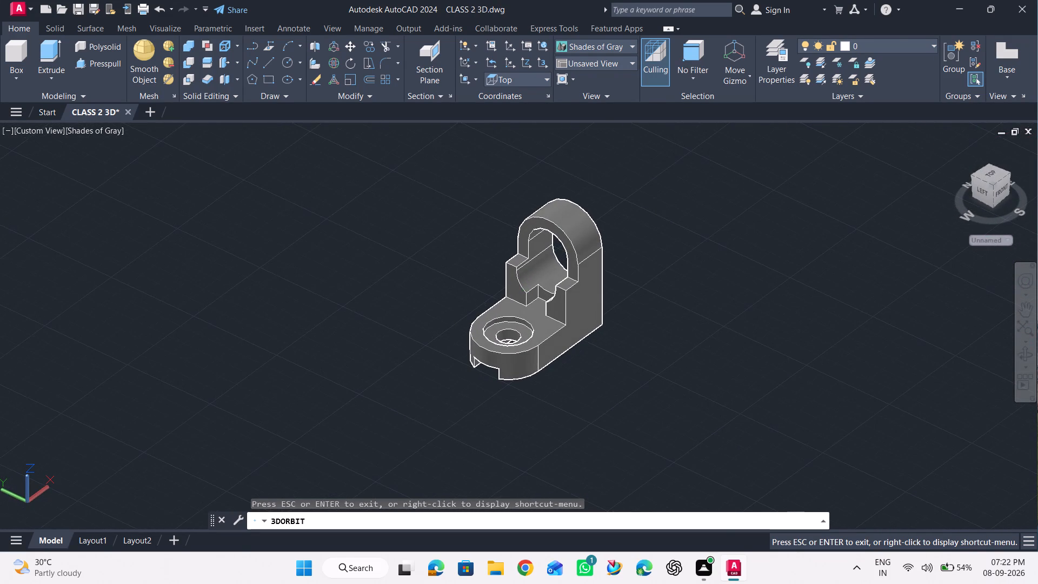
left_click(1029, 333)
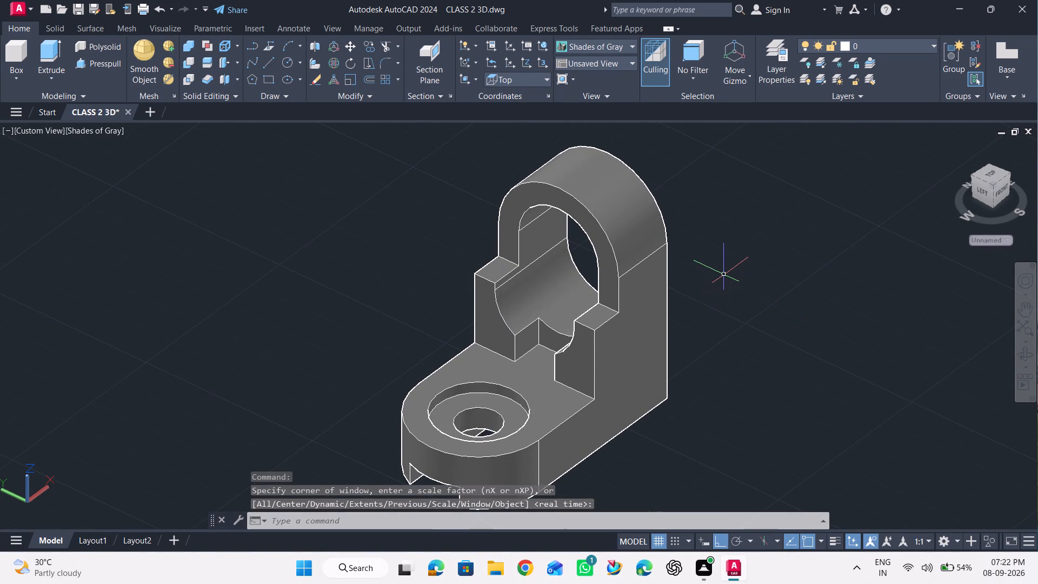
left_click(1027, 308)
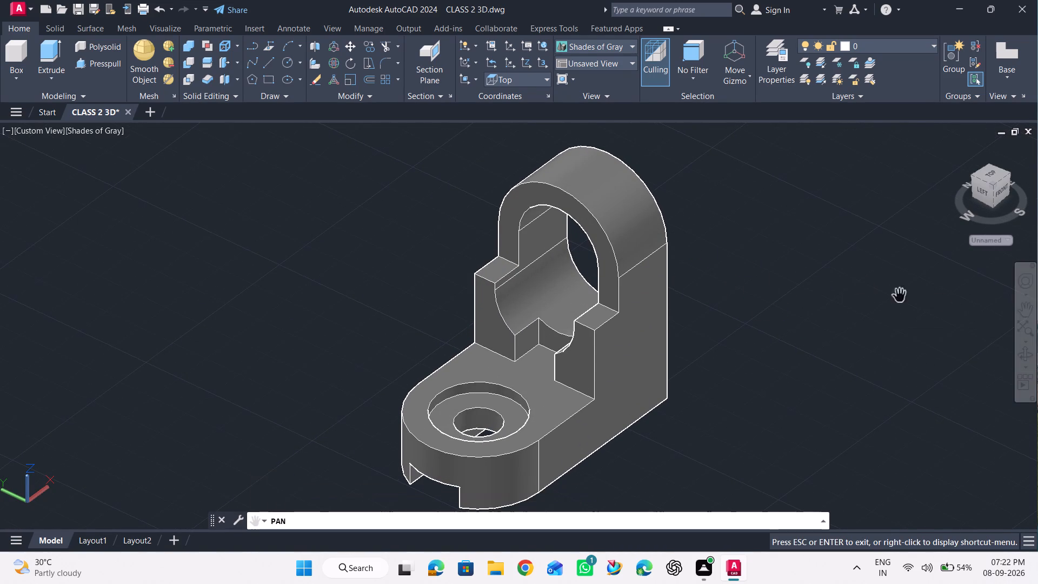
left_click_drag(862, 284, 857, 263)
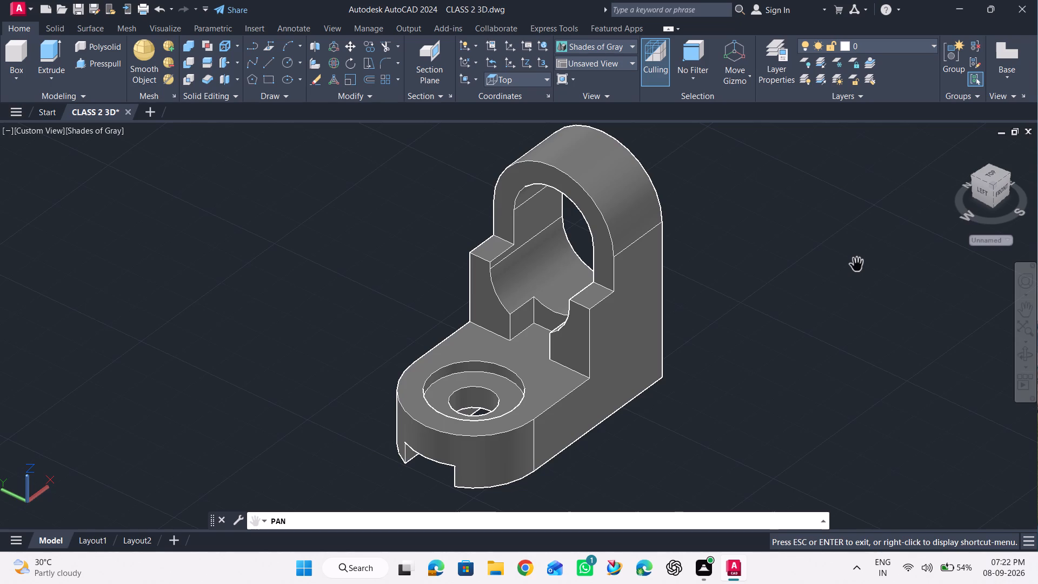
key("Escape")
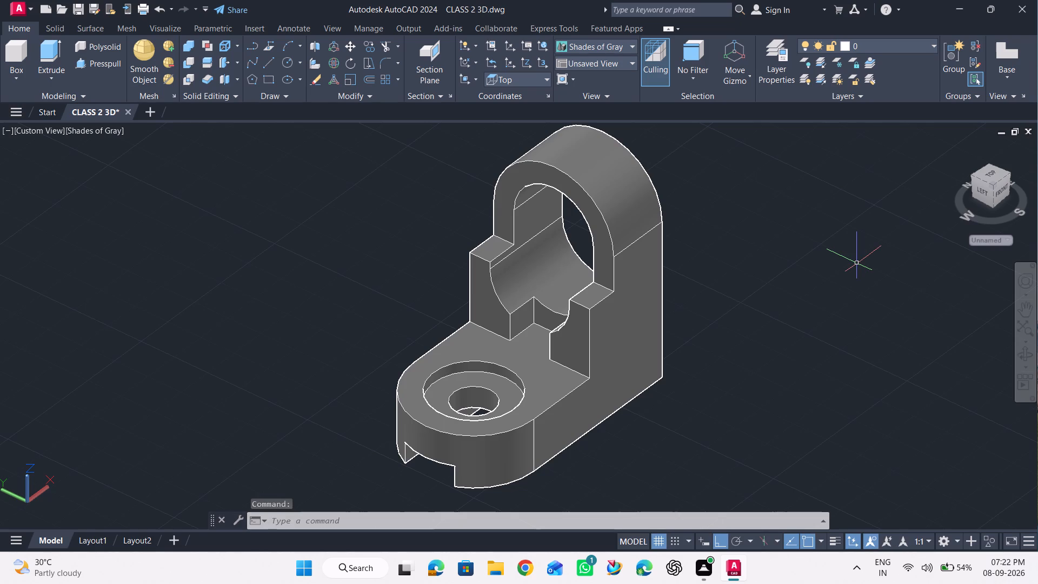
key("shift+super+s")
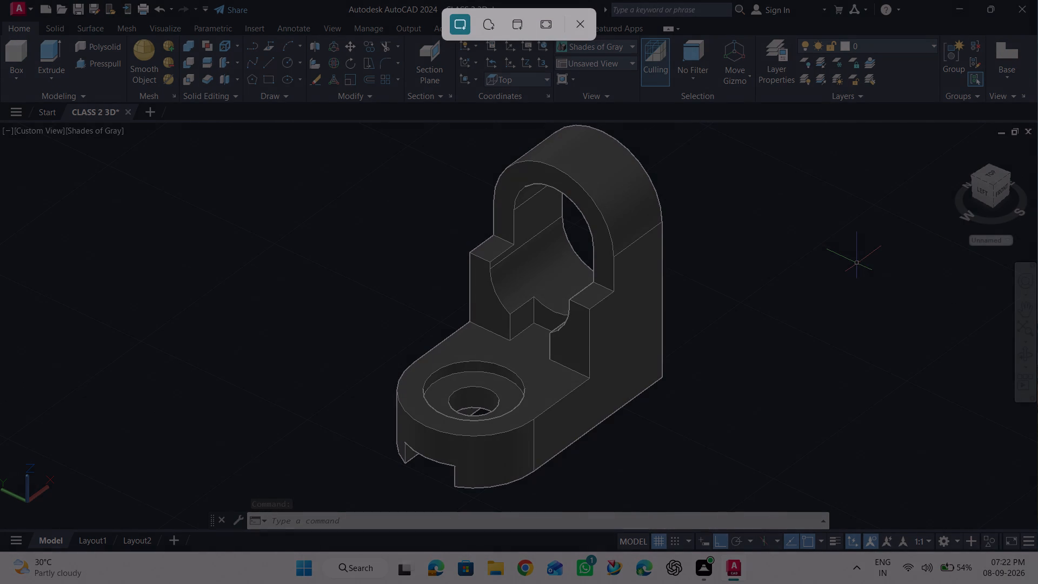
left_click_drag(0, 0, 1037, 583)
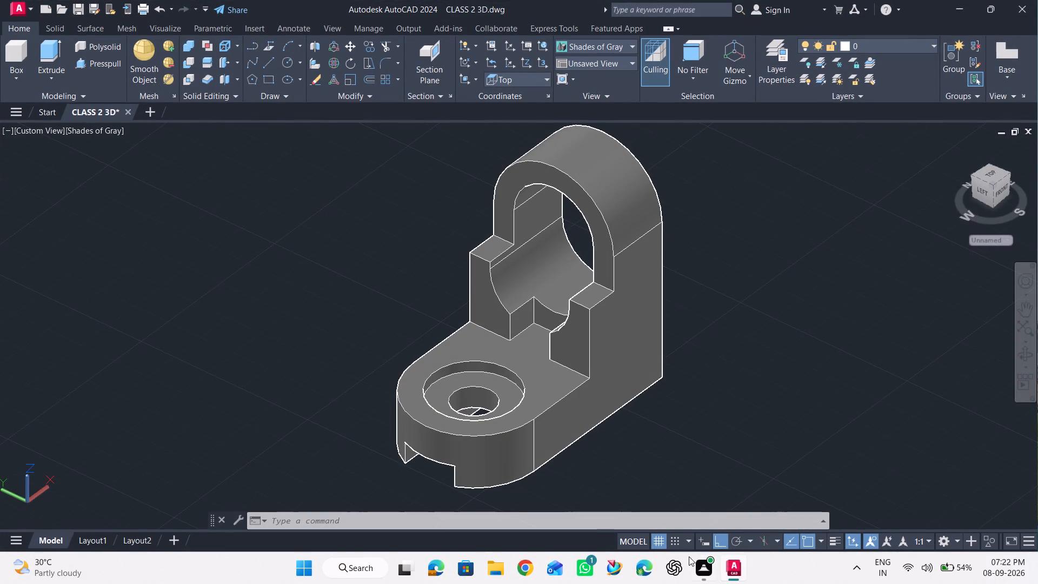
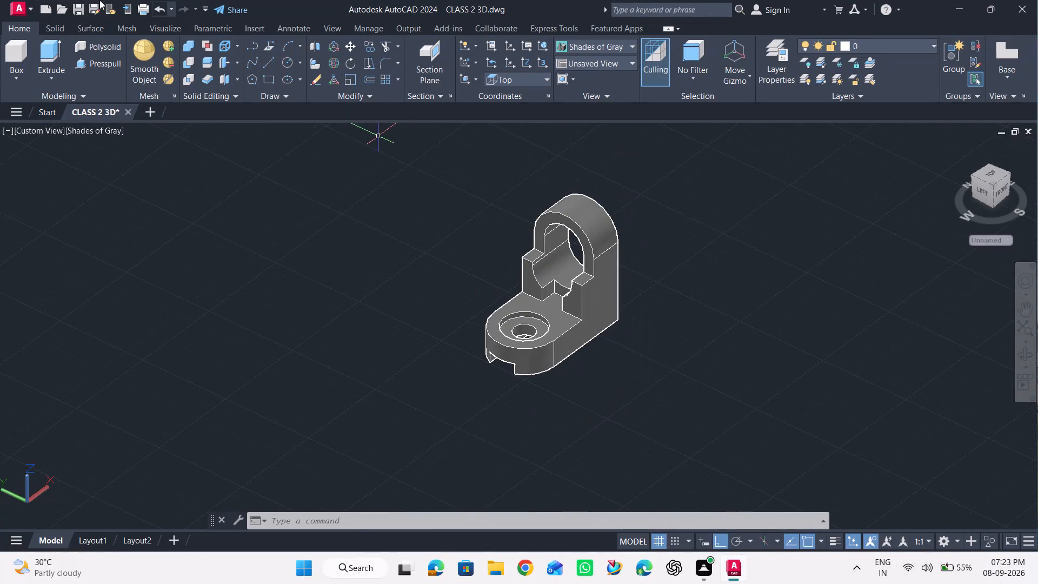
Save the CLASS 2 3D drawing.
left_click(83, 12)
left_click(83, 12)
triple_click(83, 12)
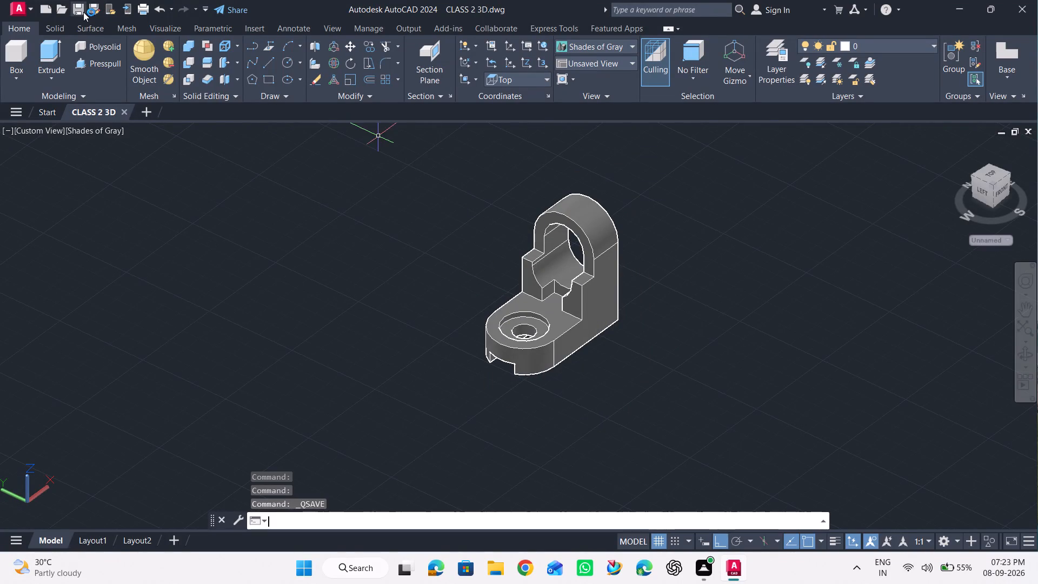
left_click(83, 12)
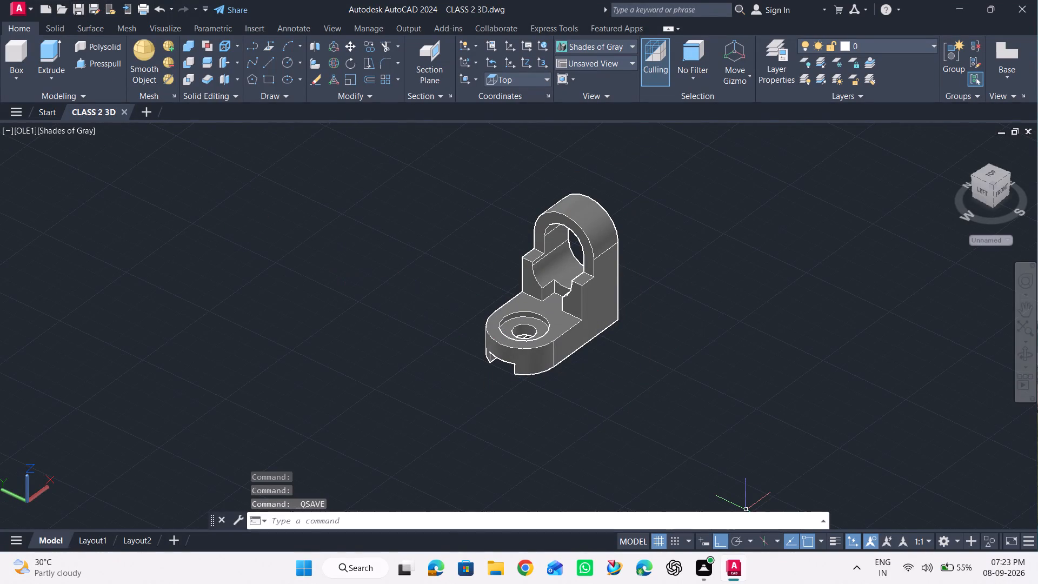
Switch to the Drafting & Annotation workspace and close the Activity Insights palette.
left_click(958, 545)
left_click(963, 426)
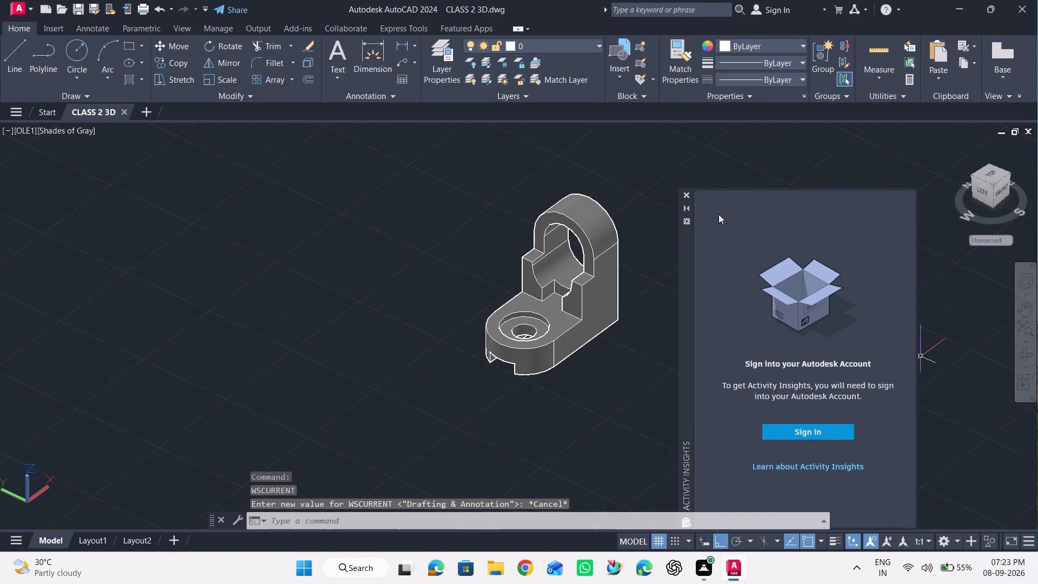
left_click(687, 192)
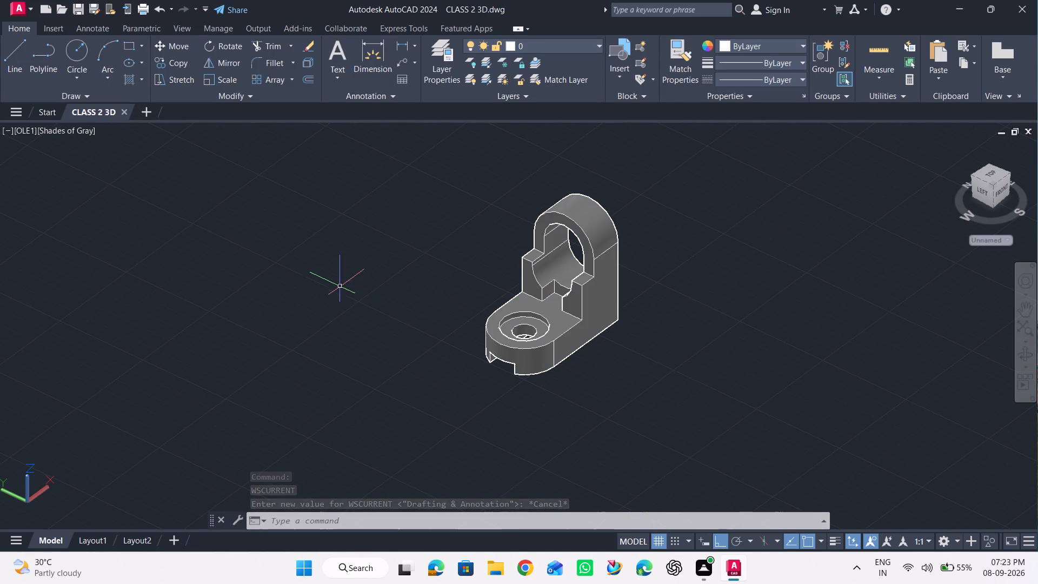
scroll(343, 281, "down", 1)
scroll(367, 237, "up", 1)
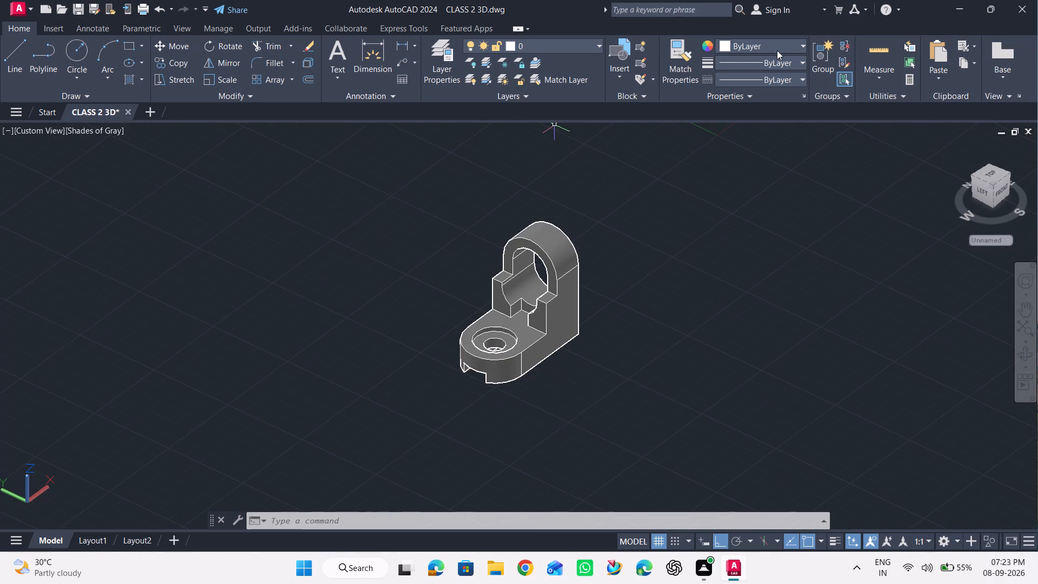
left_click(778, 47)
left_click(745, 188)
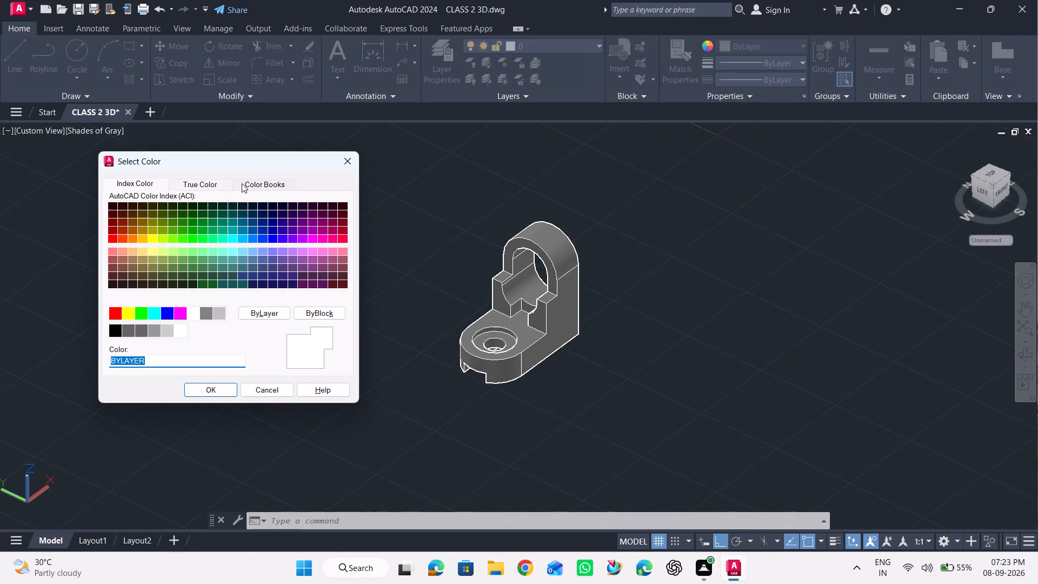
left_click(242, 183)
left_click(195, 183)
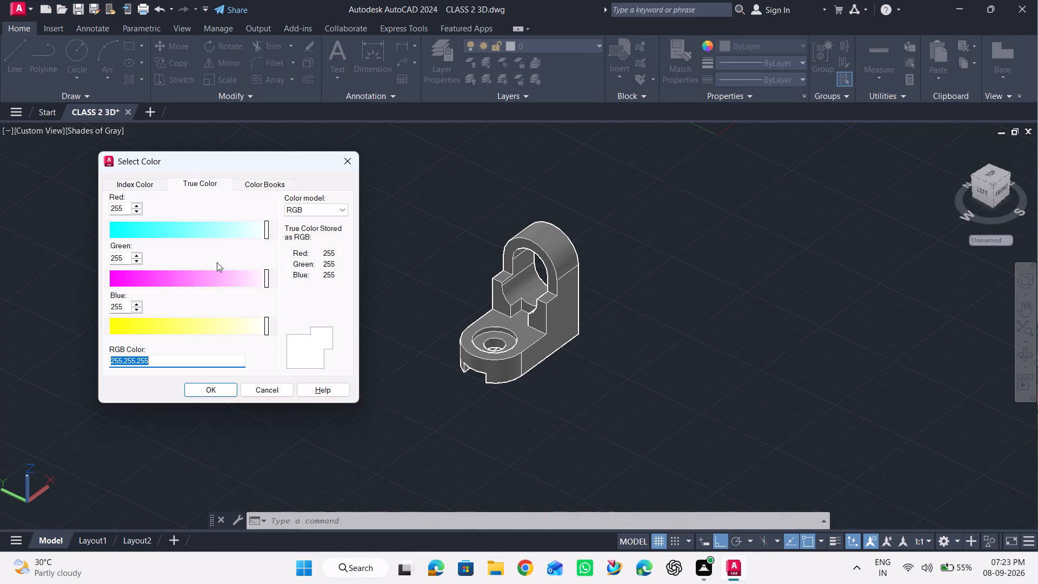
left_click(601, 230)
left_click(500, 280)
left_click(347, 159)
Apply the recent gold colour 212,175,55 to the whole bracket solid and clear the selection.
left_click_drag(680, 221, 601, 262)
left_click(418, 367)
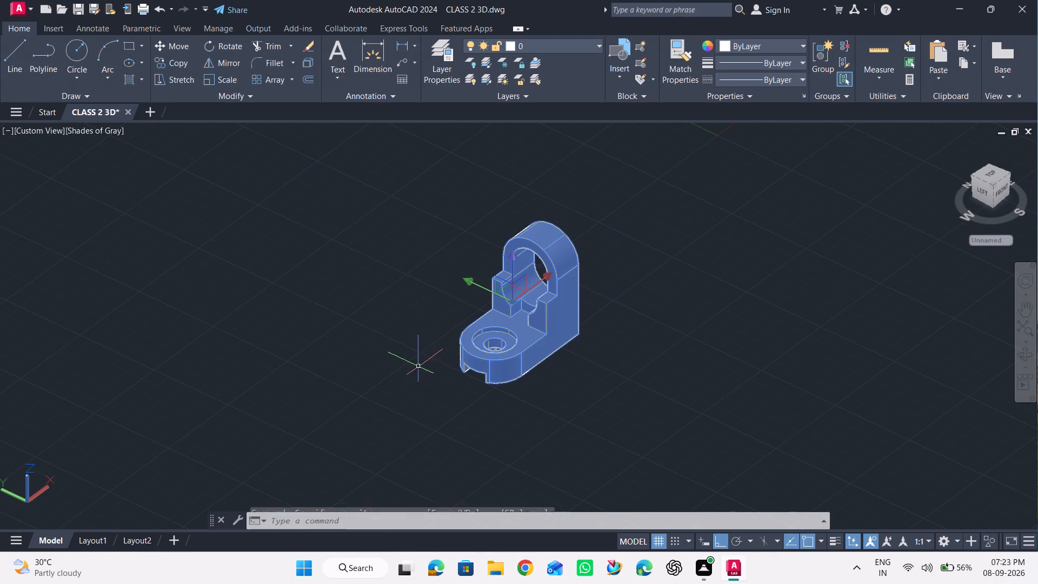
left_click(753, 47)
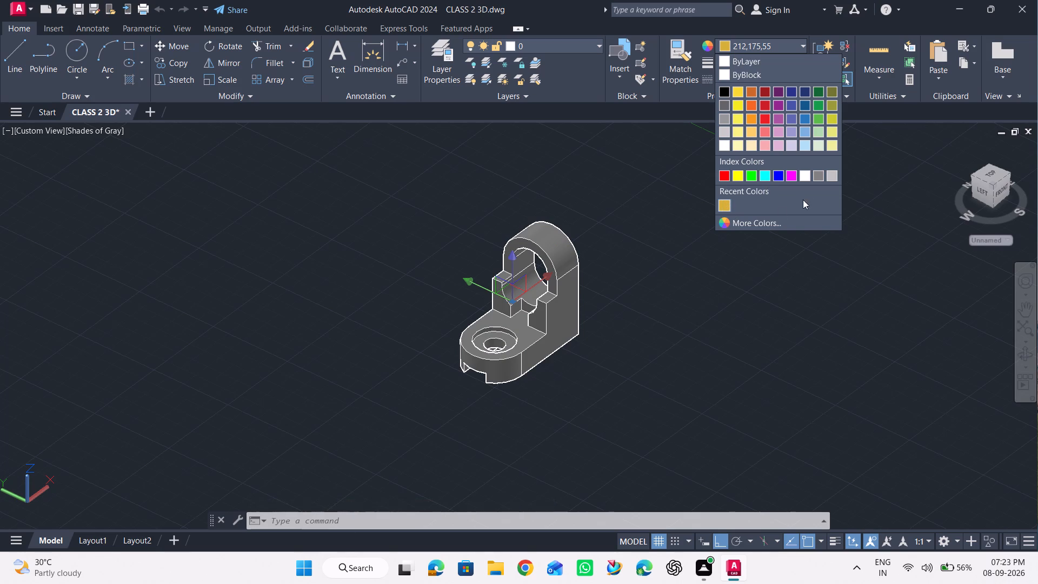
left_click(724, 205)
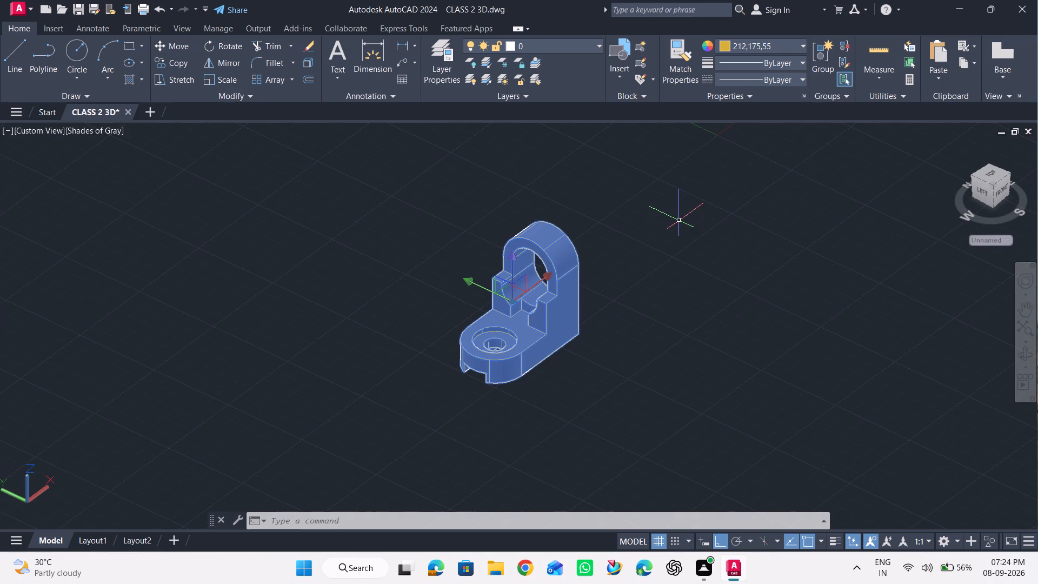
key("Escape")
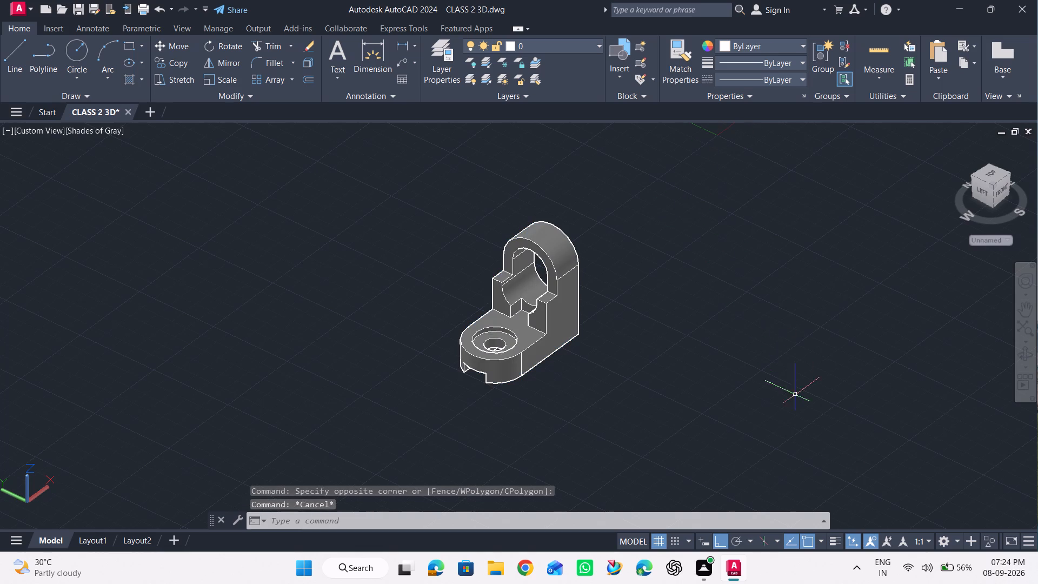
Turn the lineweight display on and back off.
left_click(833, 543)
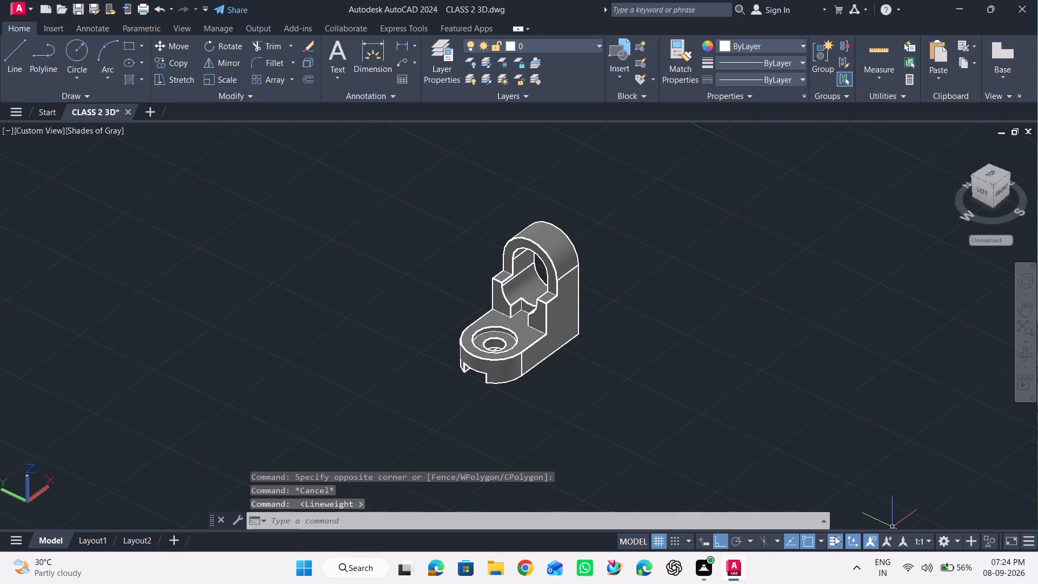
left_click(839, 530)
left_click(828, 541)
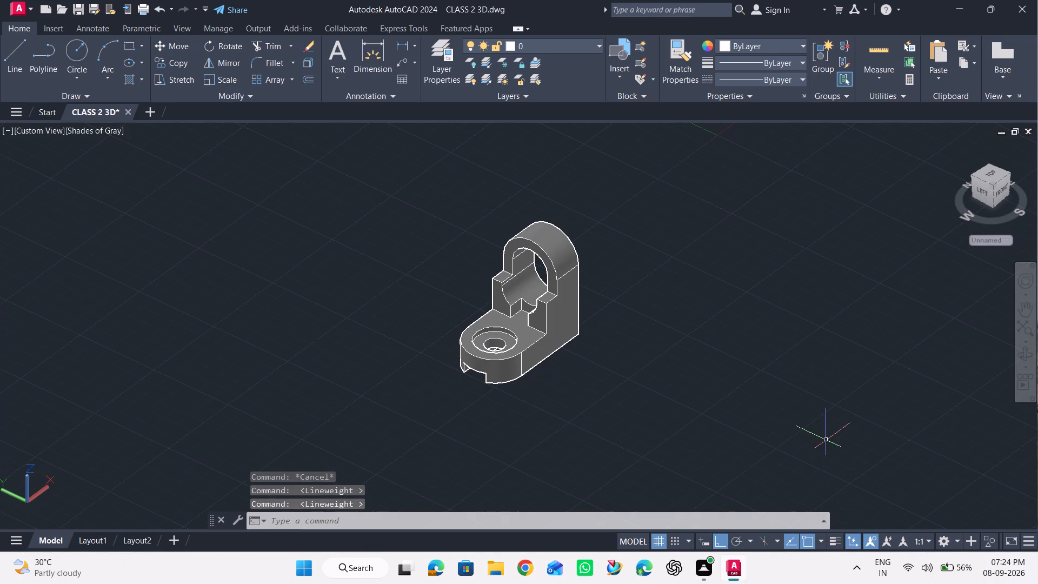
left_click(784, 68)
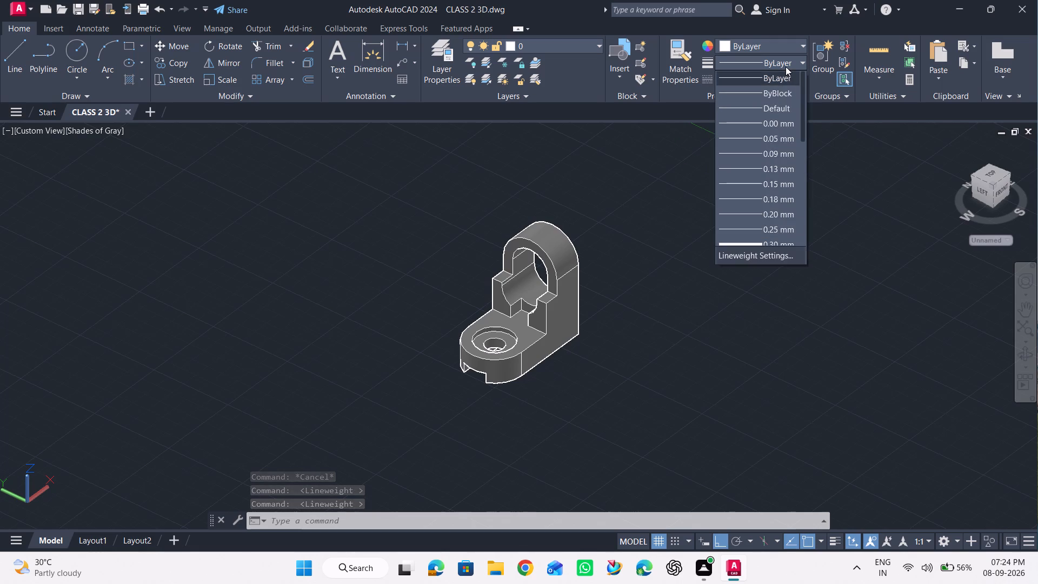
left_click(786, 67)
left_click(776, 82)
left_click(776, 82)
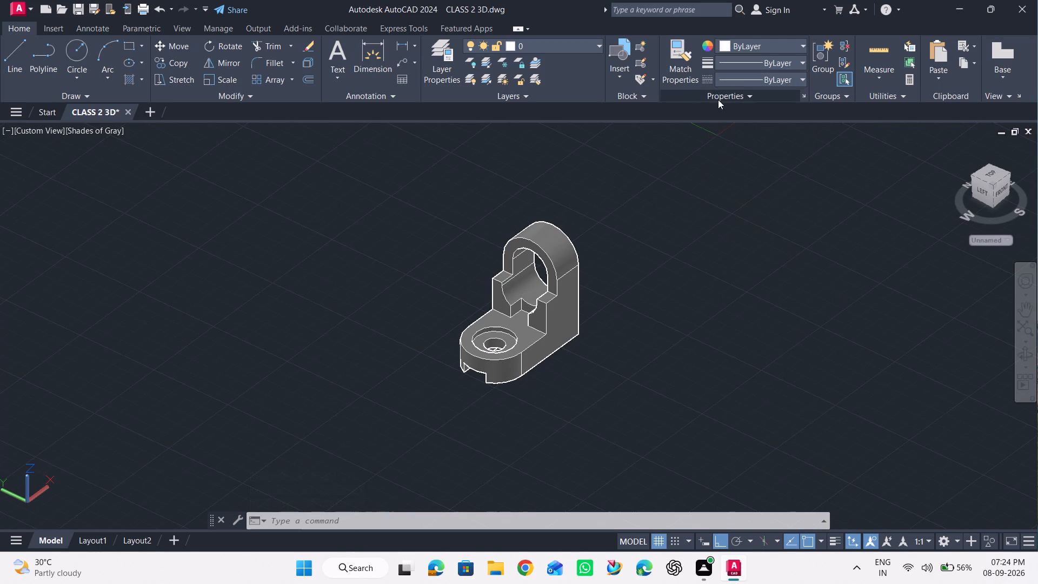
Examine the bracket solid's colour, plot style and material in its properties, and close them.
left_click(561, 276)
right_click(561, 276)
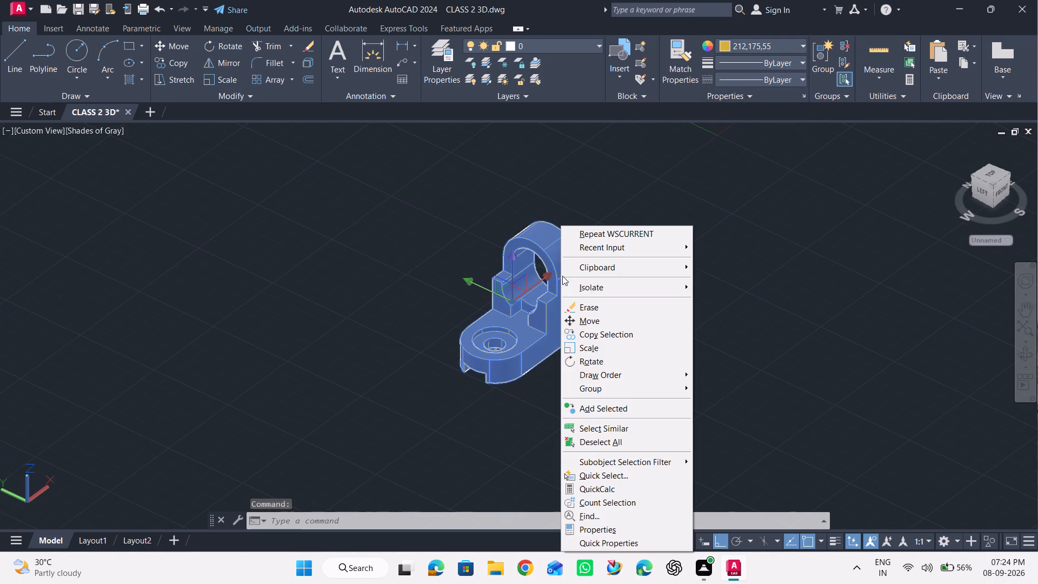
left_click(606, 530)
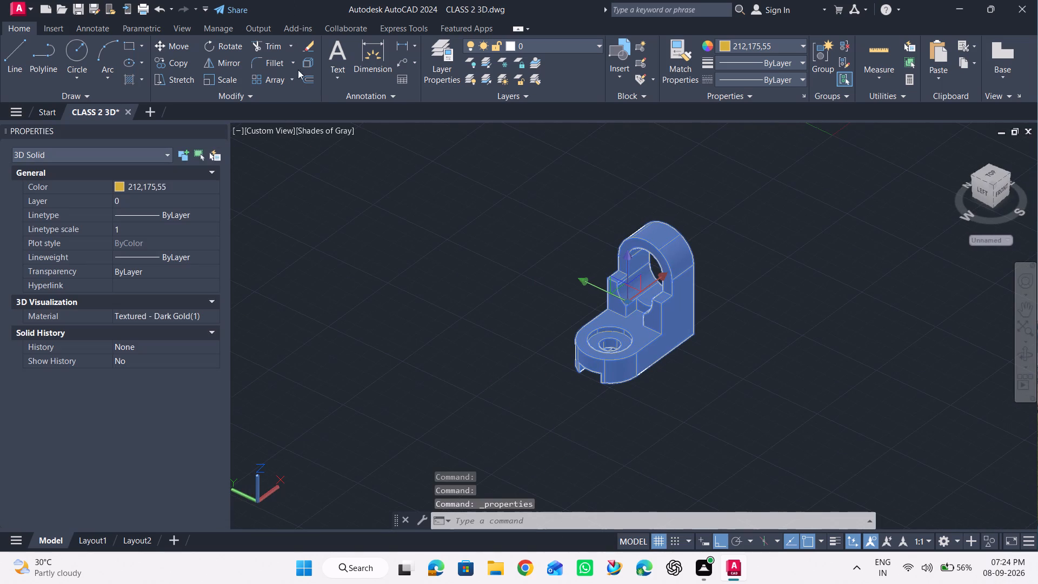
left_click(136, 237)
left_click(134, 242)
left_click(134, 242)
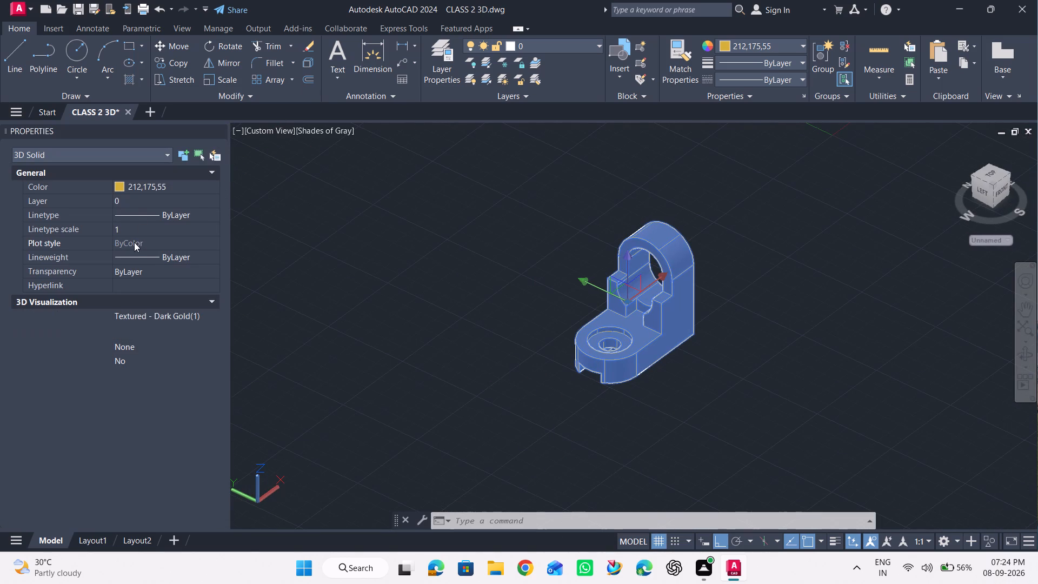
double_click(134, 242)
left_click(150, 311)
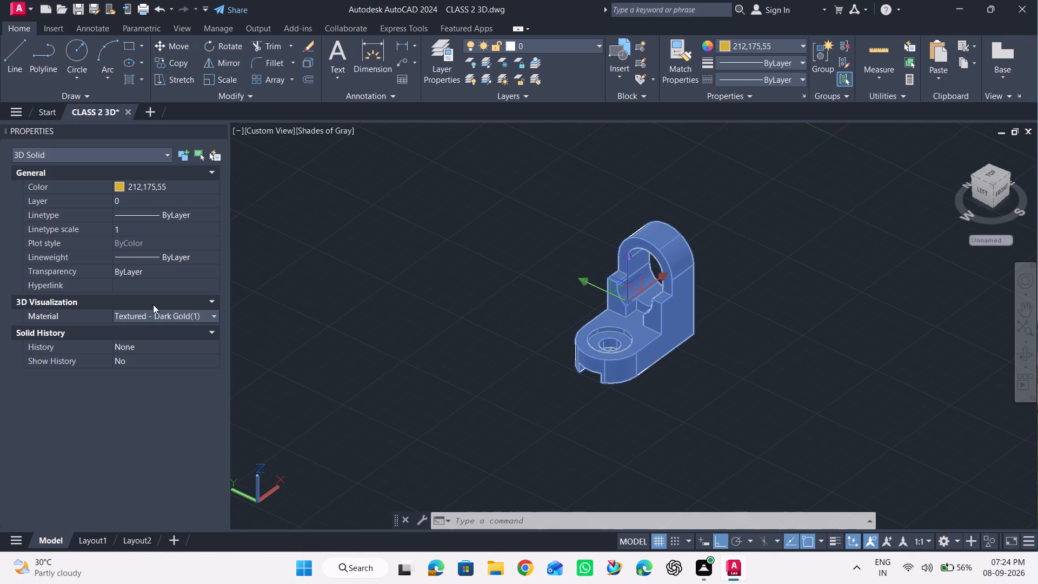
left_click(155, 302)
left_click(155, 302)
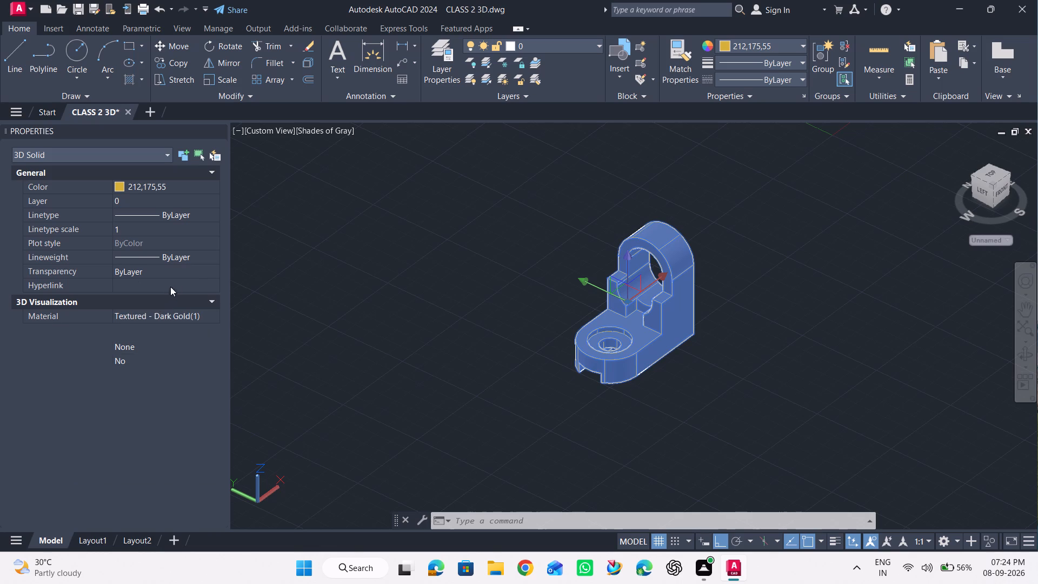
left_click(223, 134)
left_click(218, 127)
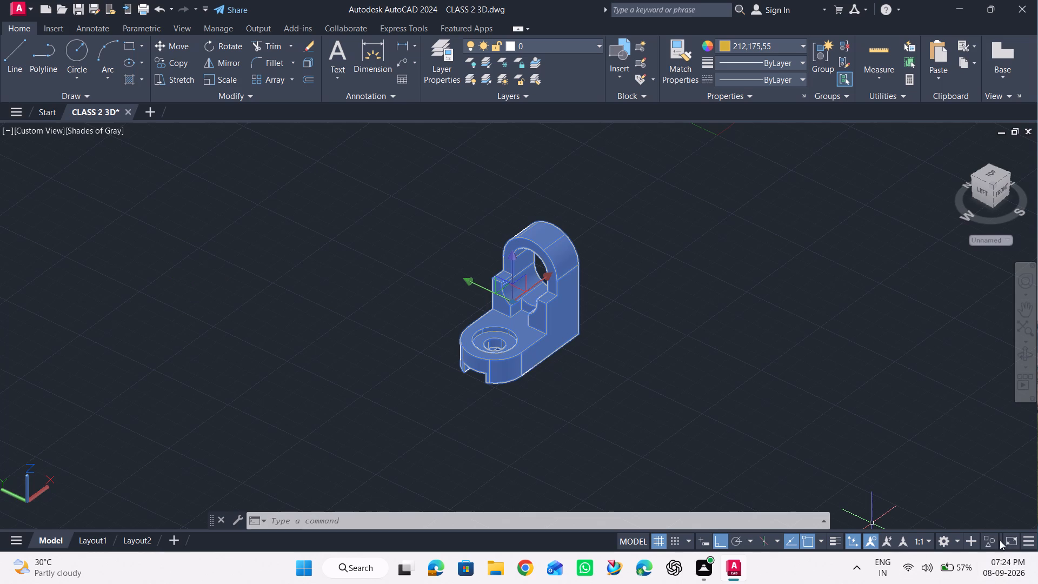
Switch to the 3D Modeling workspace and close the Activity Insights palette.
left_click(959, 539)
left_click(940, 454)
left_click(687, 191)
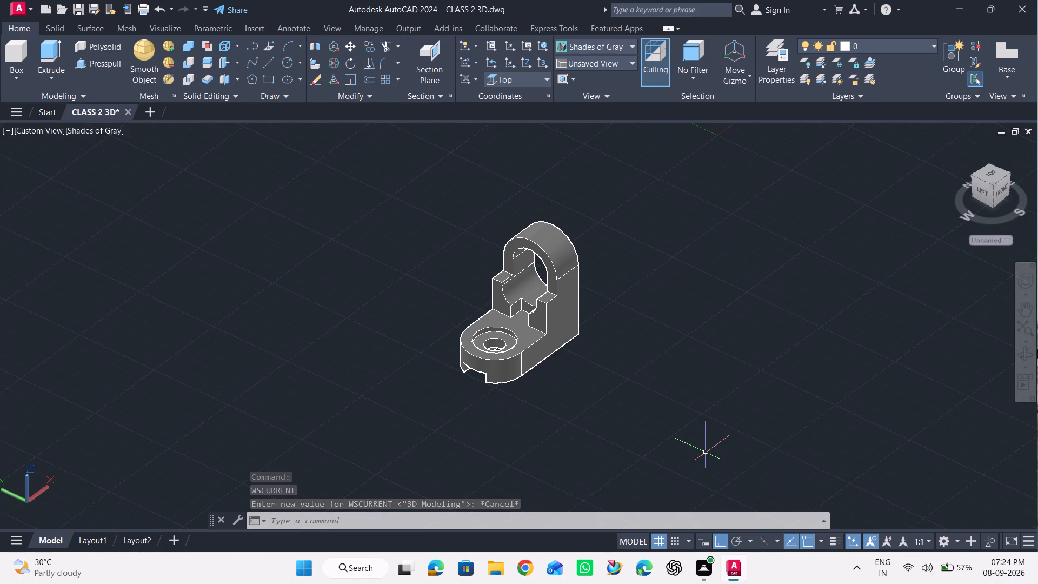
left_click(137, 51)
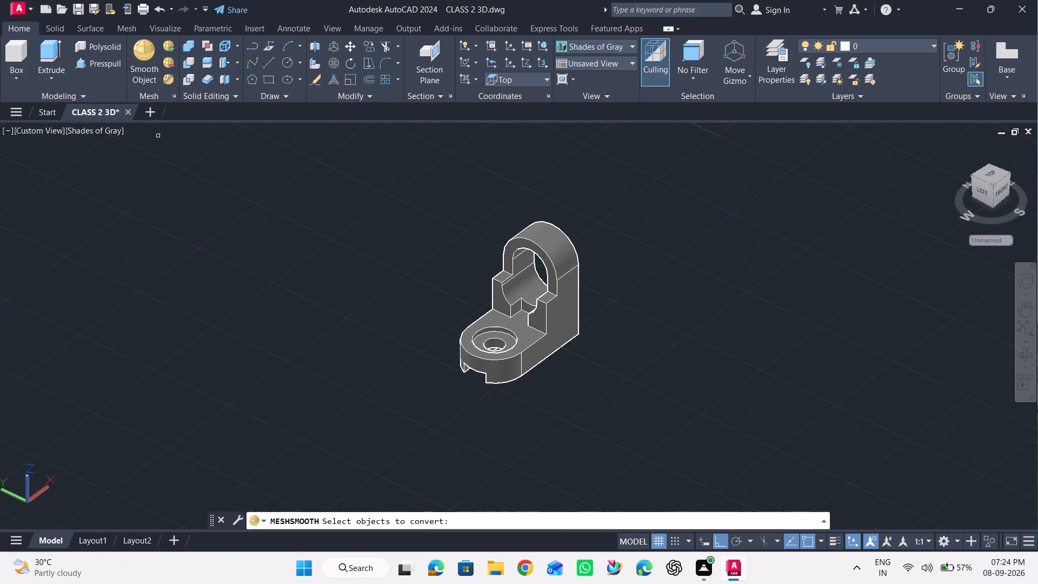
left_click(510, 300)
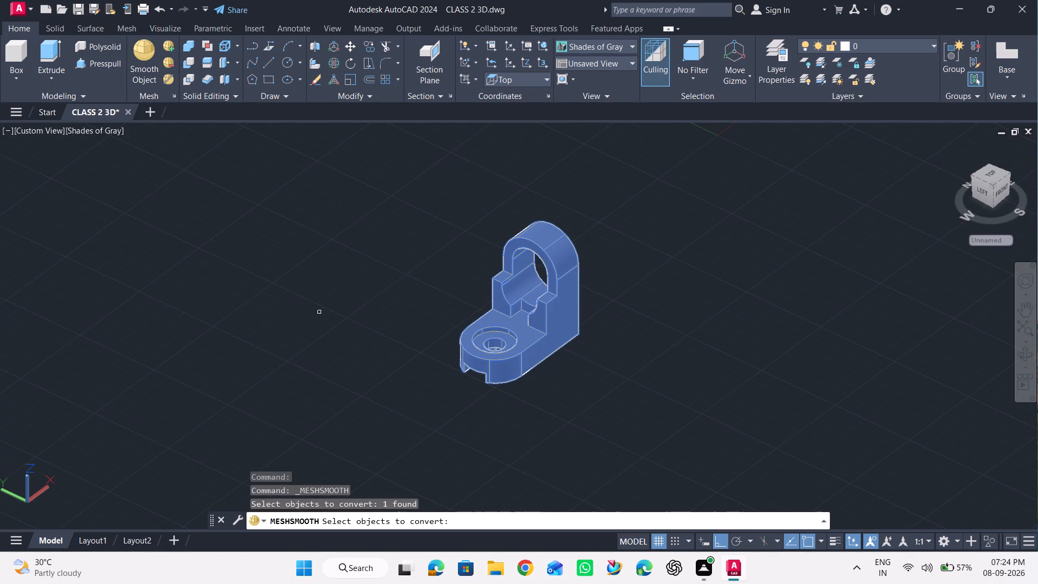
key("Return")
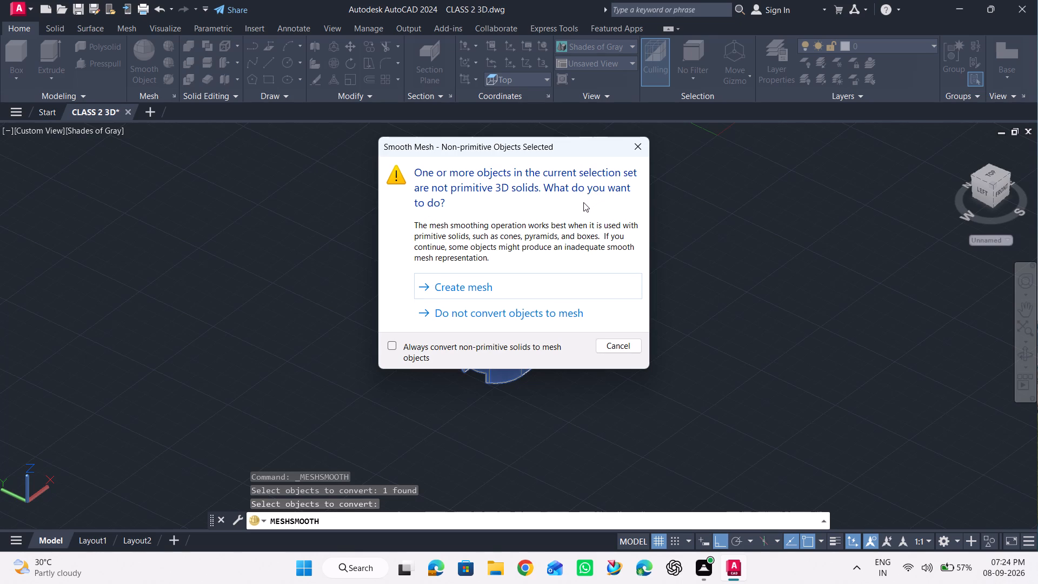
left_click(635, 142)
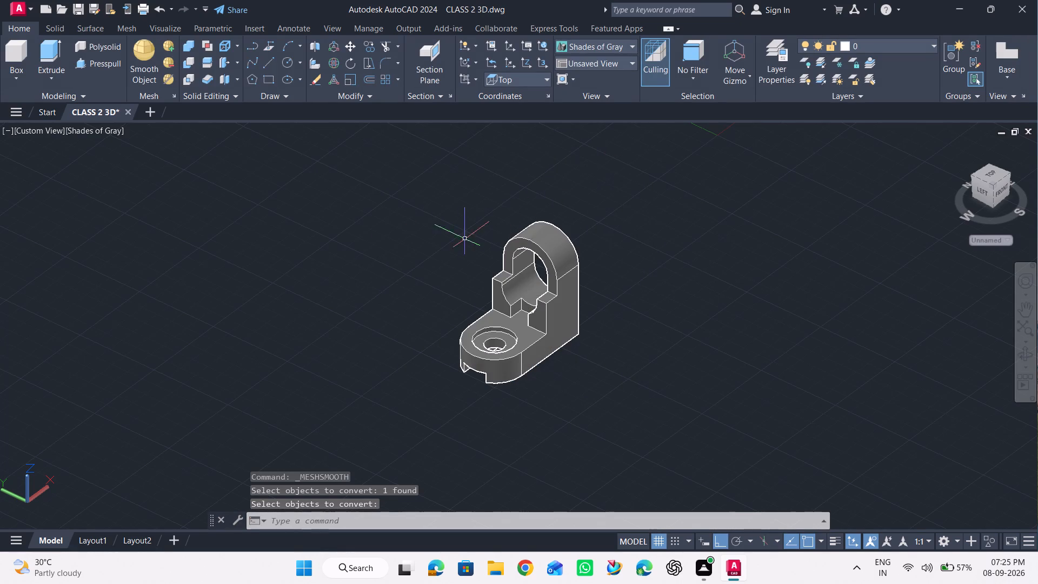
Save the drawing again.
left_click(77, 5)
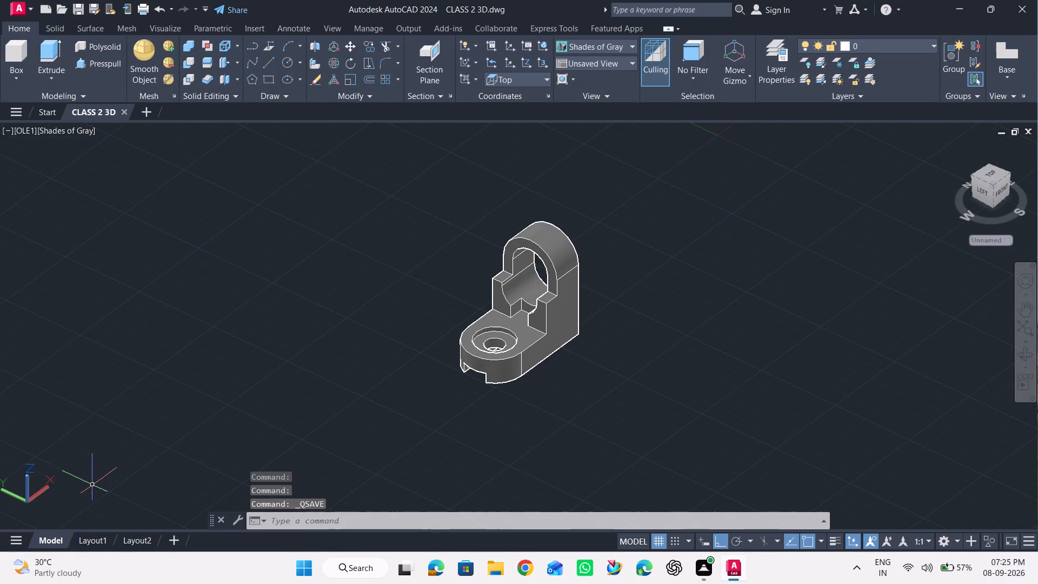
Start a plot of the model with the previous plot's page setup and set its shade plot to Realistic.
key("ctrl+p")
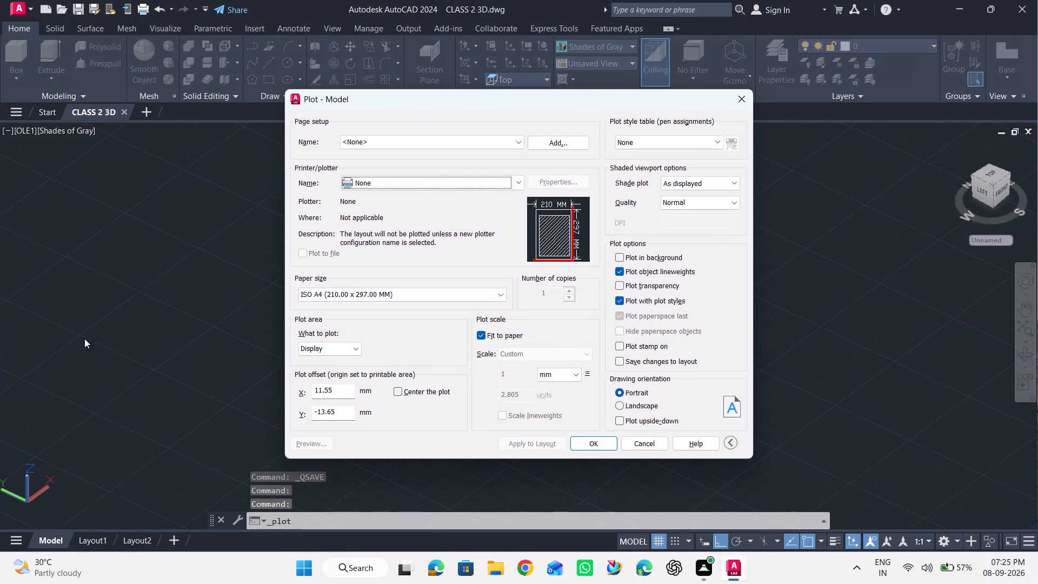
left_click(386, 145)
left_click(374, 167)
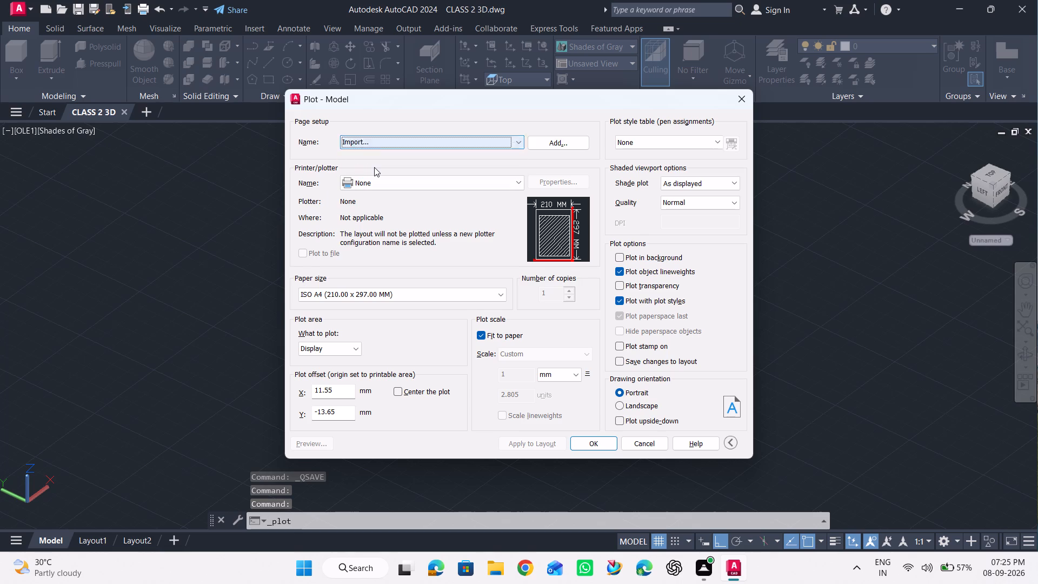
left_click(739, 116)
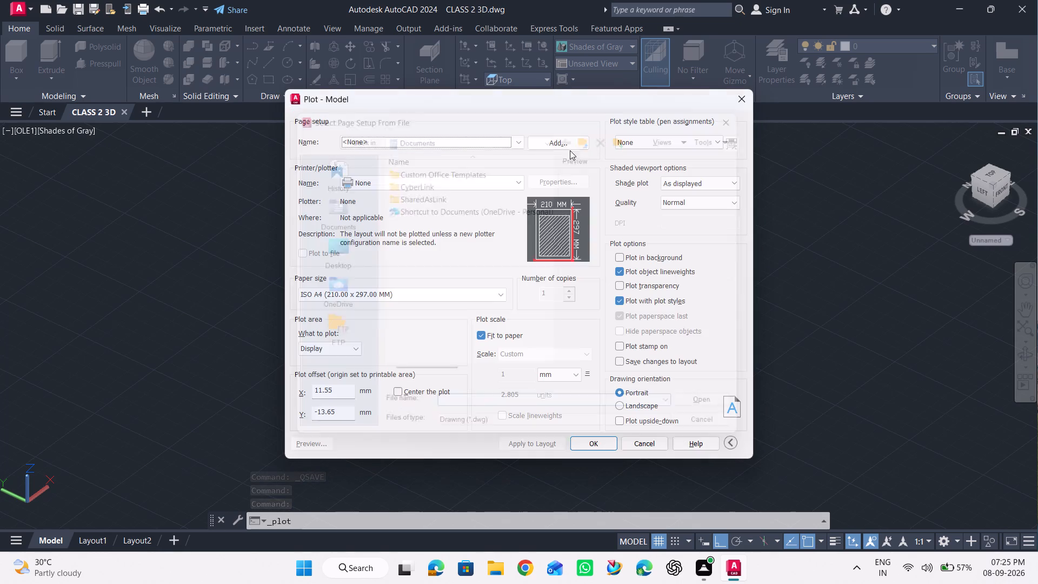
left_click(462, 145)
left_click(411, 164)
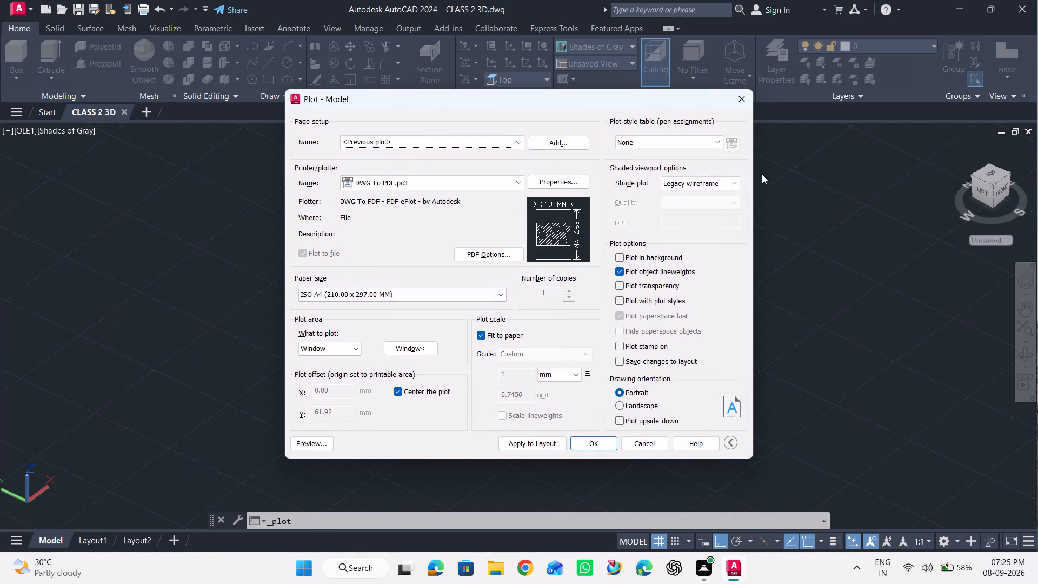
left_click(707, 185)
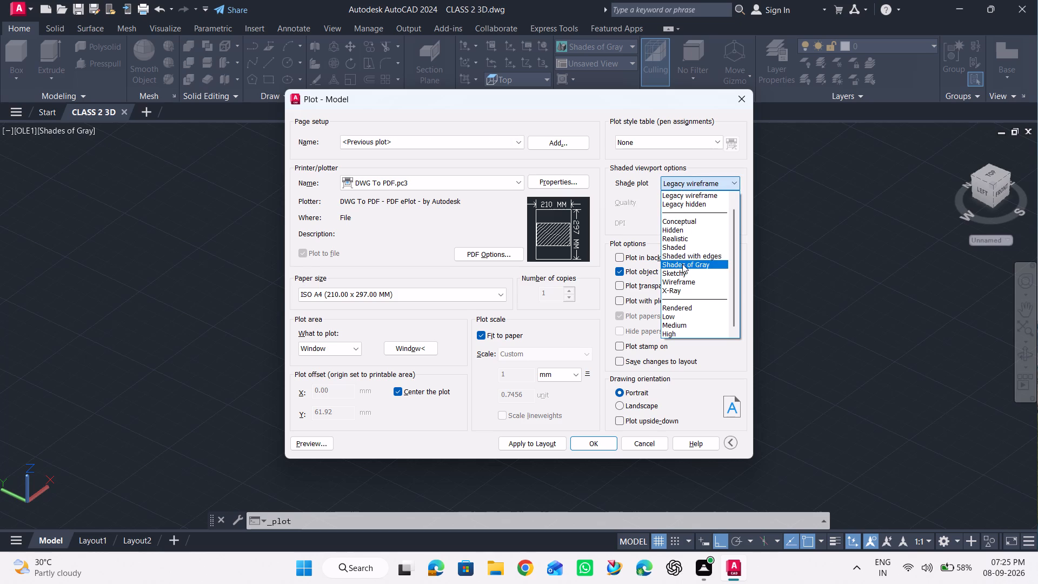
left_click(672, 237)
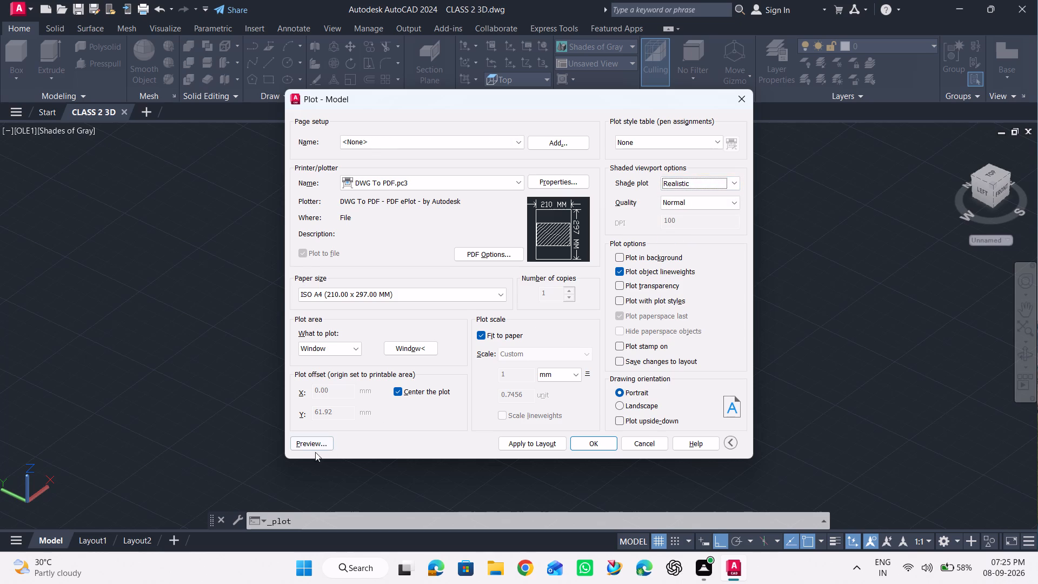
Preview the plot, change its shade plot to Shades of Gray, and preview it again.
left_click(304, 439)
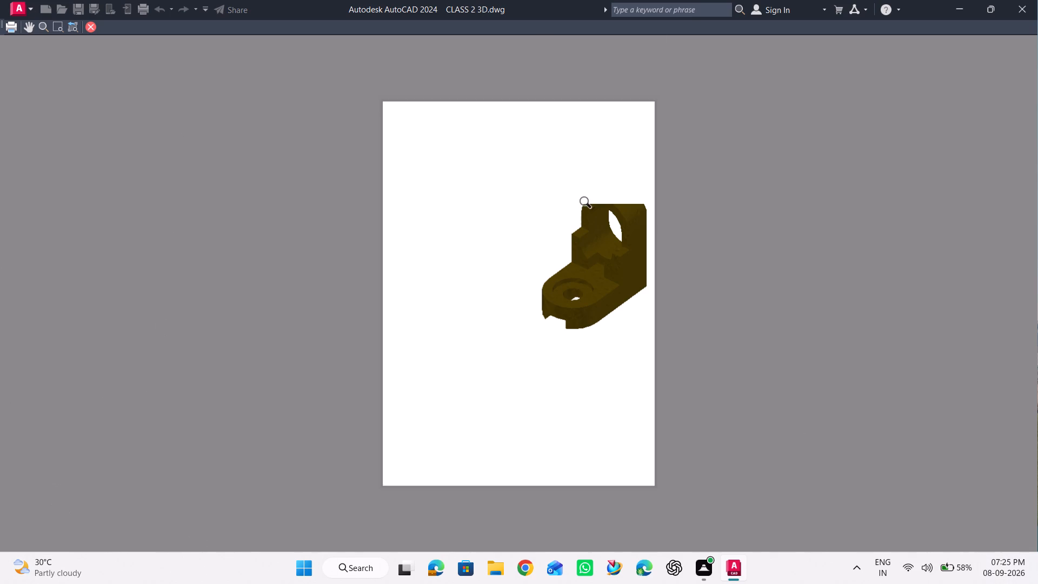
left_click(89, 24)
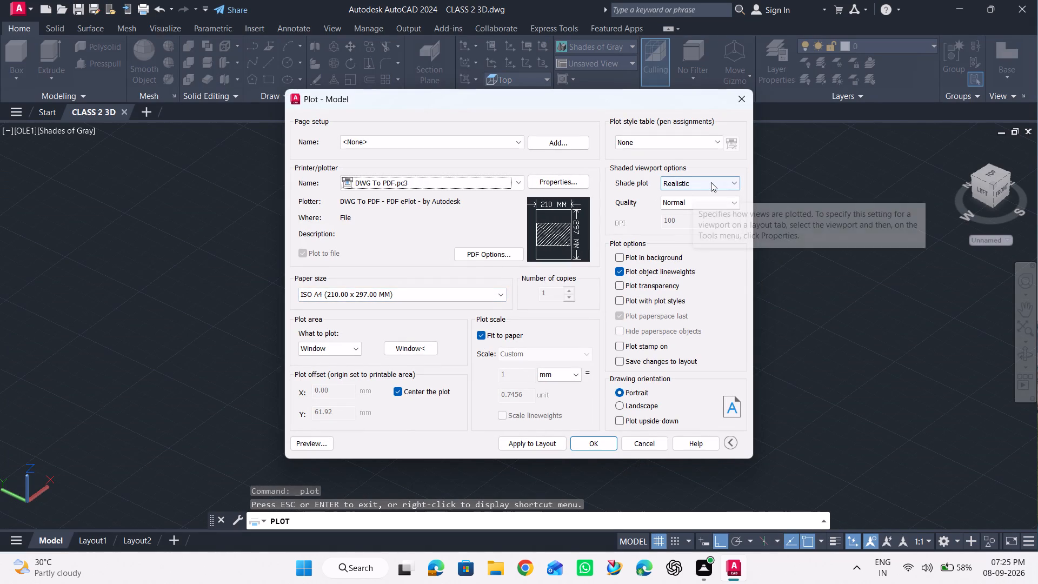
left_click(711, 182)
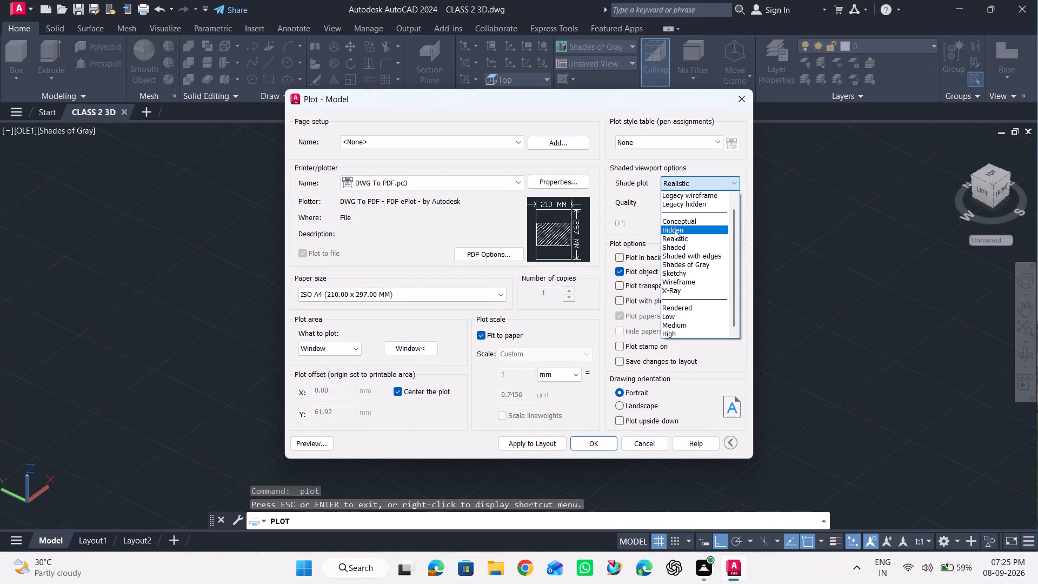
left_click(691, 261)
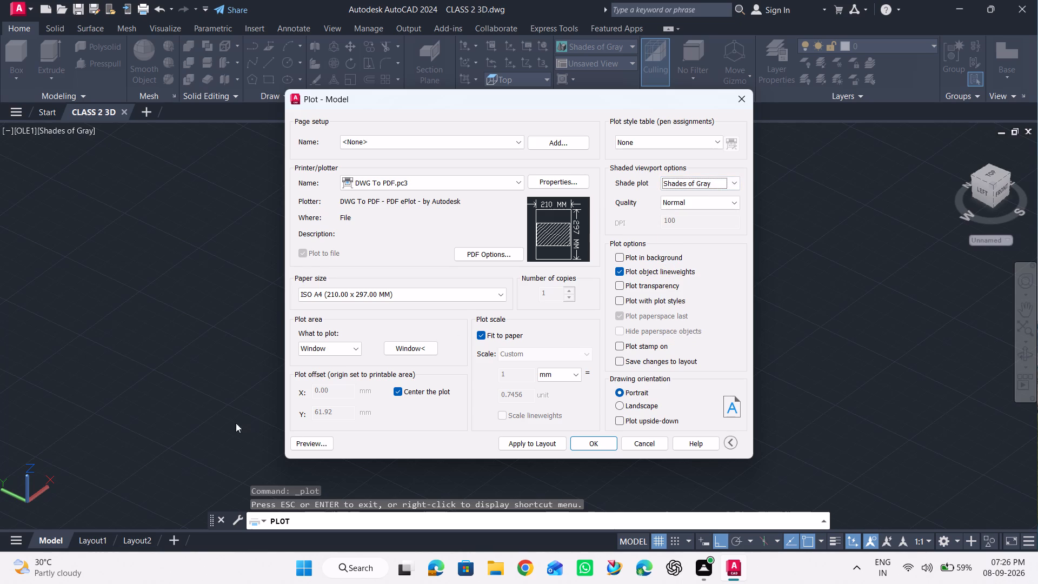
left_click(305, 447)
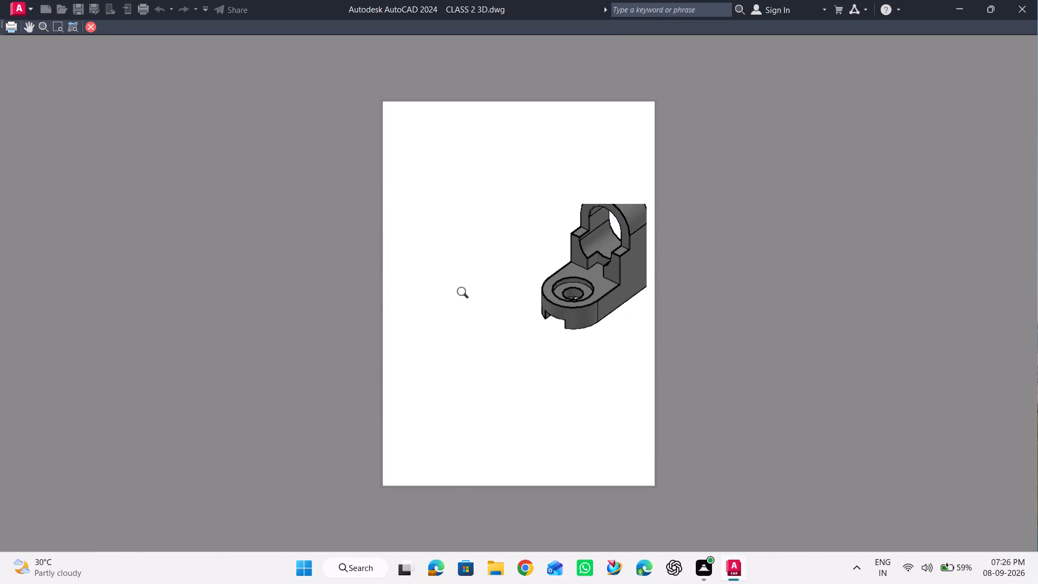
left_click(86, 21)
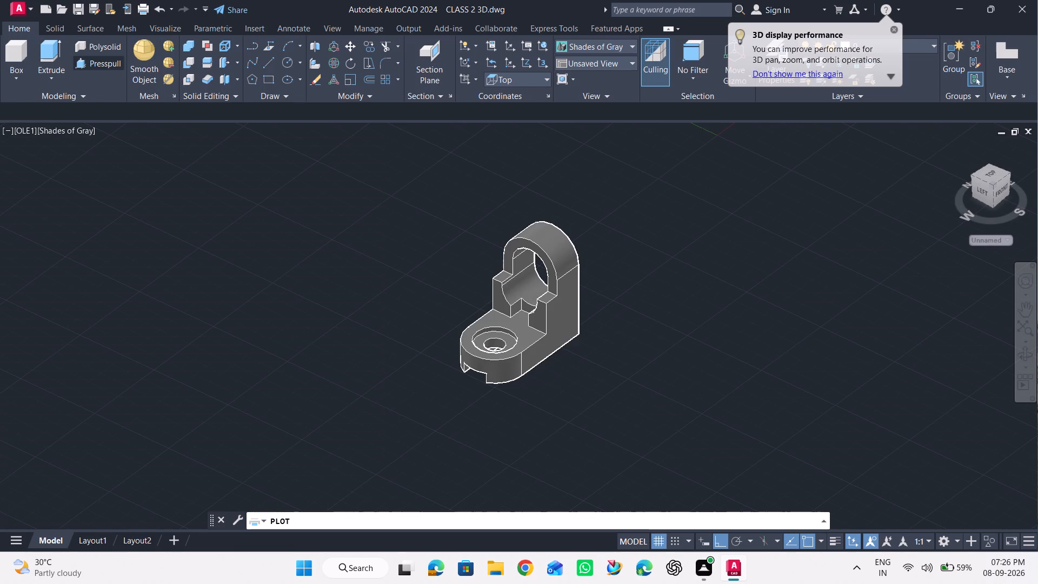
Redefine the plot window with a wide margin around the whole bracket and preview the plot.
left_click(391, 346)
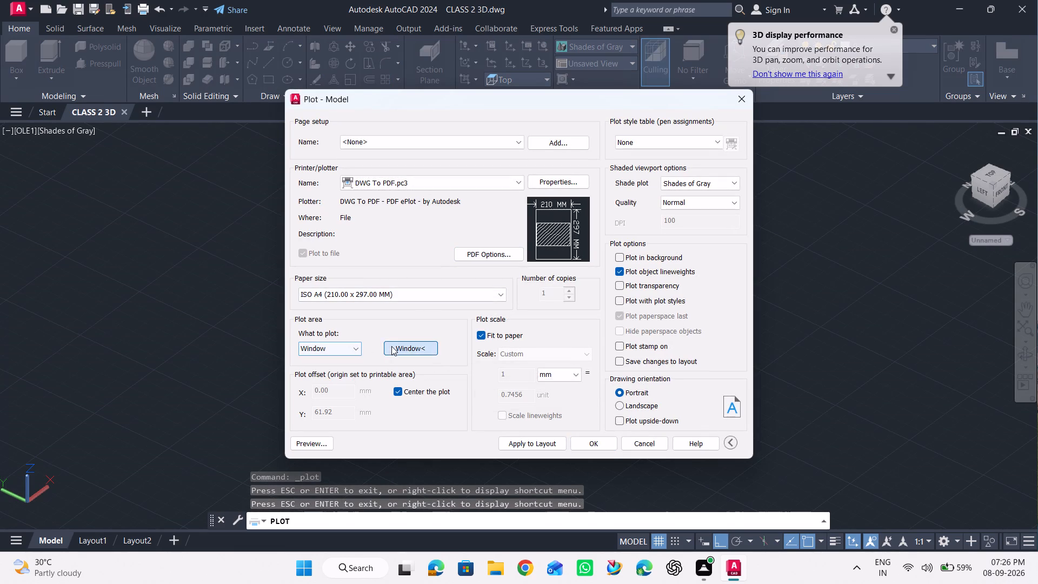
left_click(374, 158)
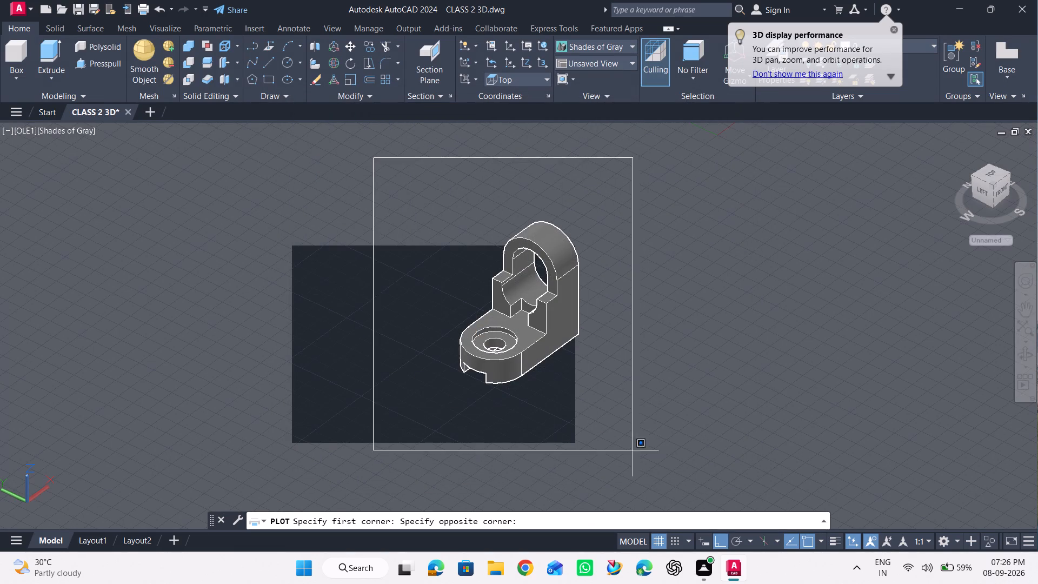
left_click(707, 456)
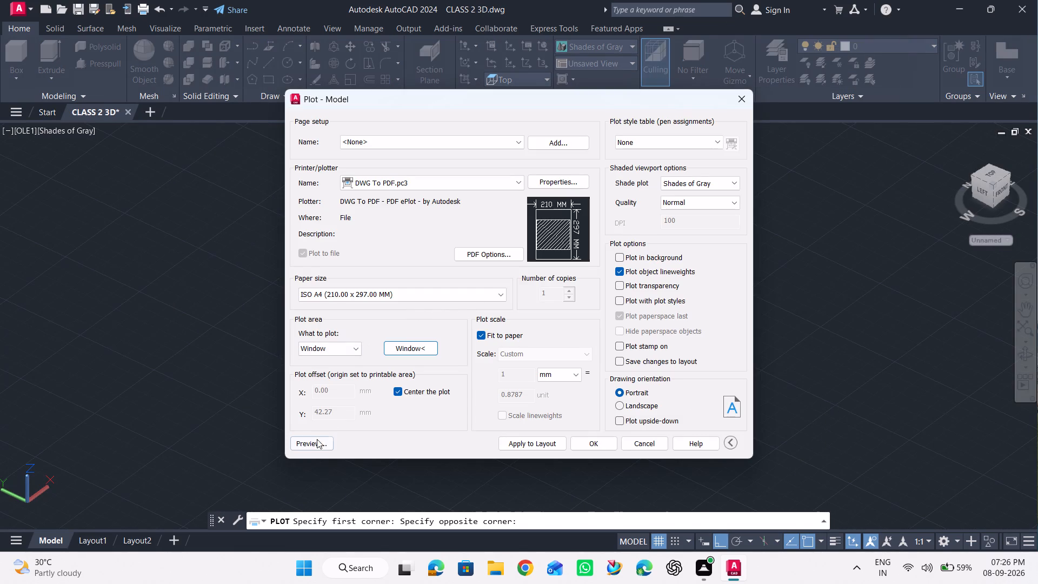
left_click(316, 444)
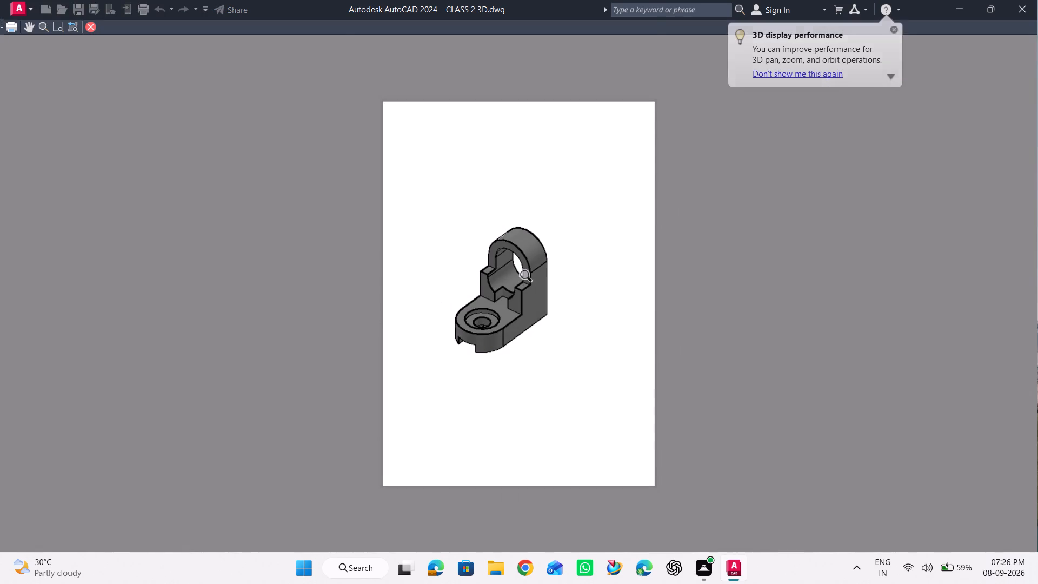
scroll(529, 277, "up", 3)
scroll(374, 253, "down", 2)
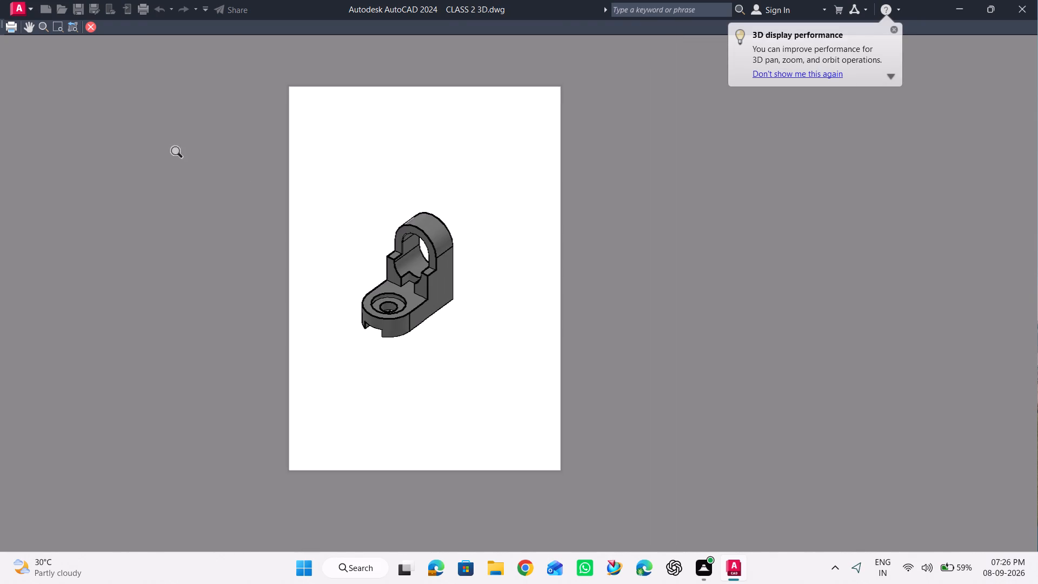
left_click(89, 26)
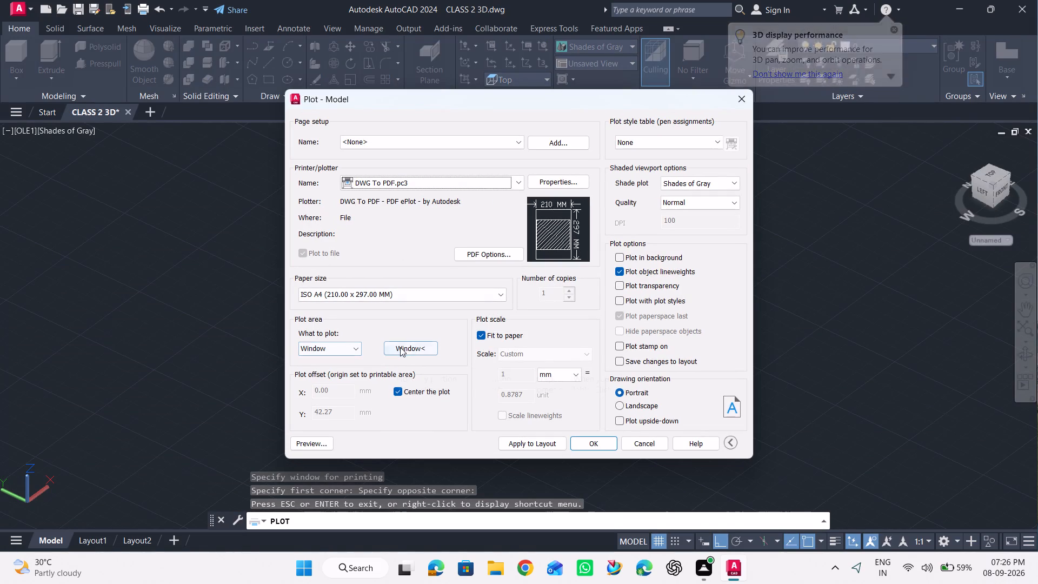
Tighten the plot window closer around the bracket so it fills more of the sheet, and preview the plot.
left_click(403, 347)
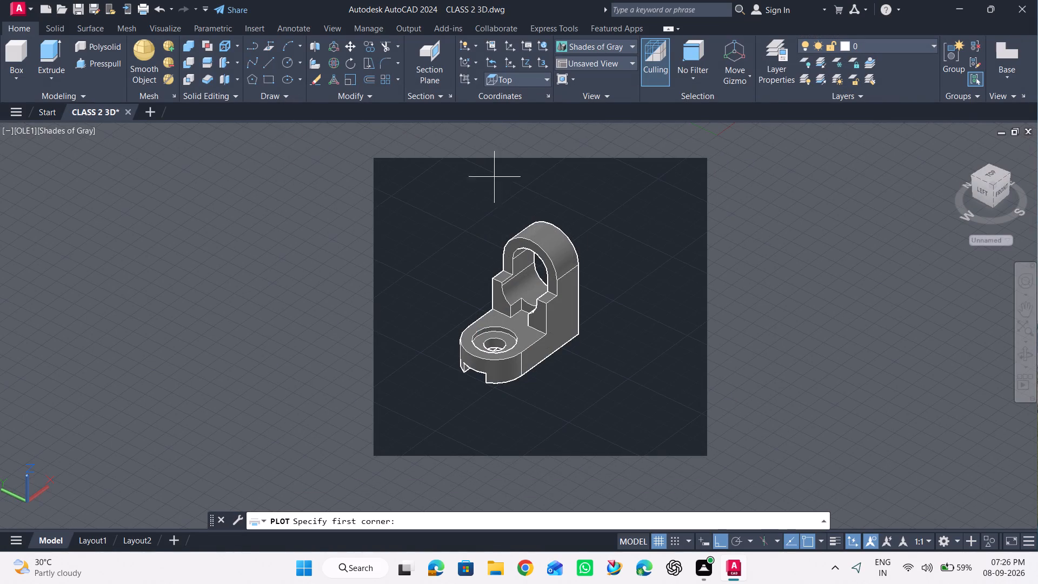
left_click(428, 197)
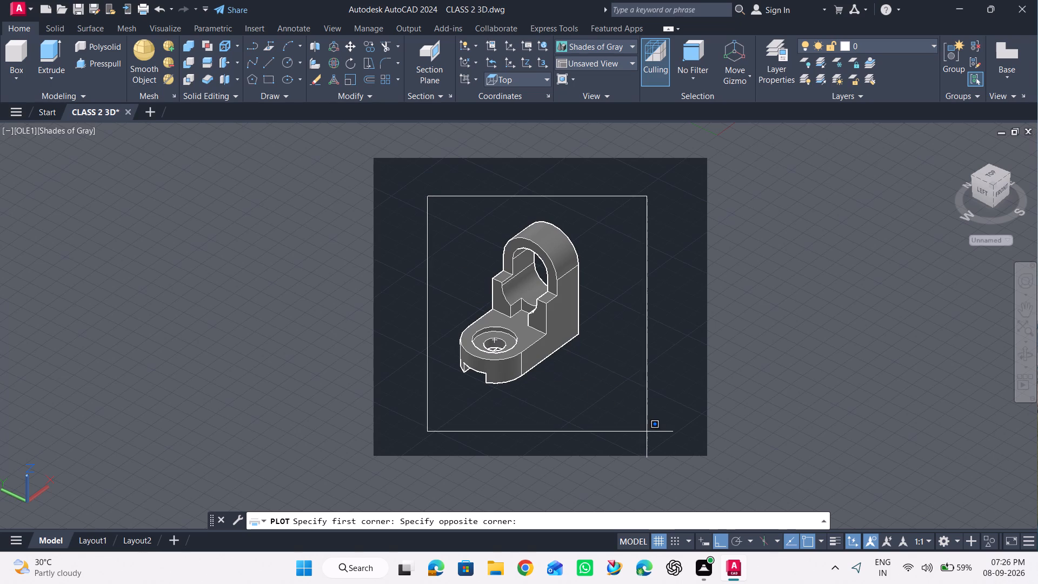
left_click(647, 432)
left_click(297, 438)
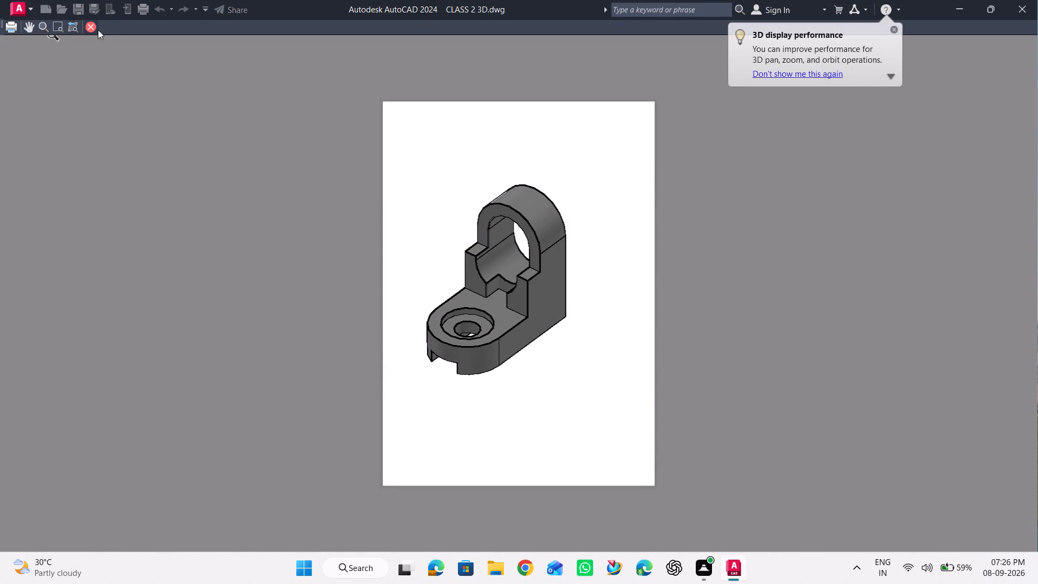
left_click(96, 25)
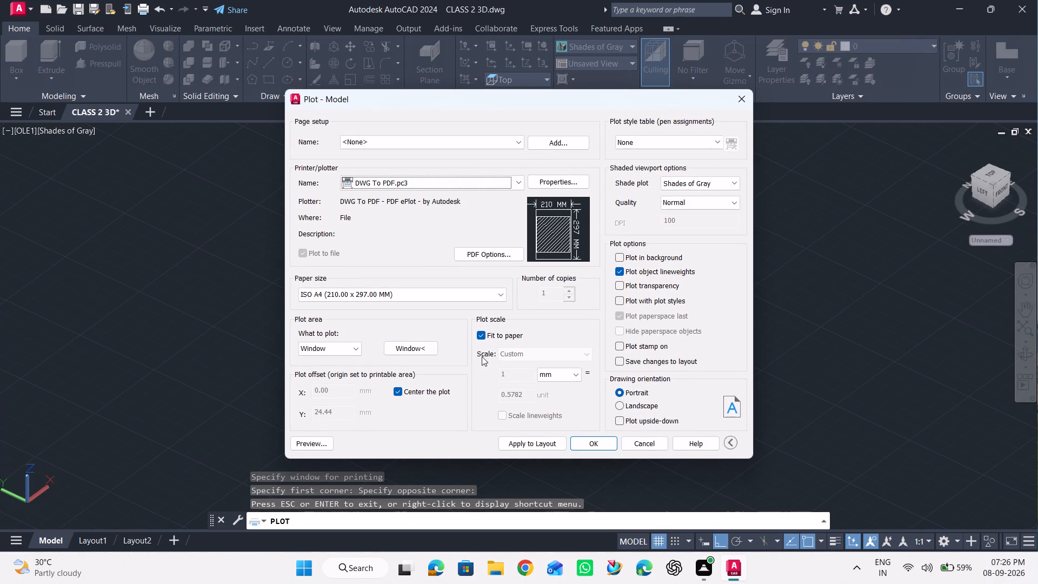
Apply the settings to the layout, plot to CLASS 2 3D-Model.pdf in the Desktop folder fuji internship > new, and close the PDF after checking it.
left_click(528, 443)
left_click(571, 443)
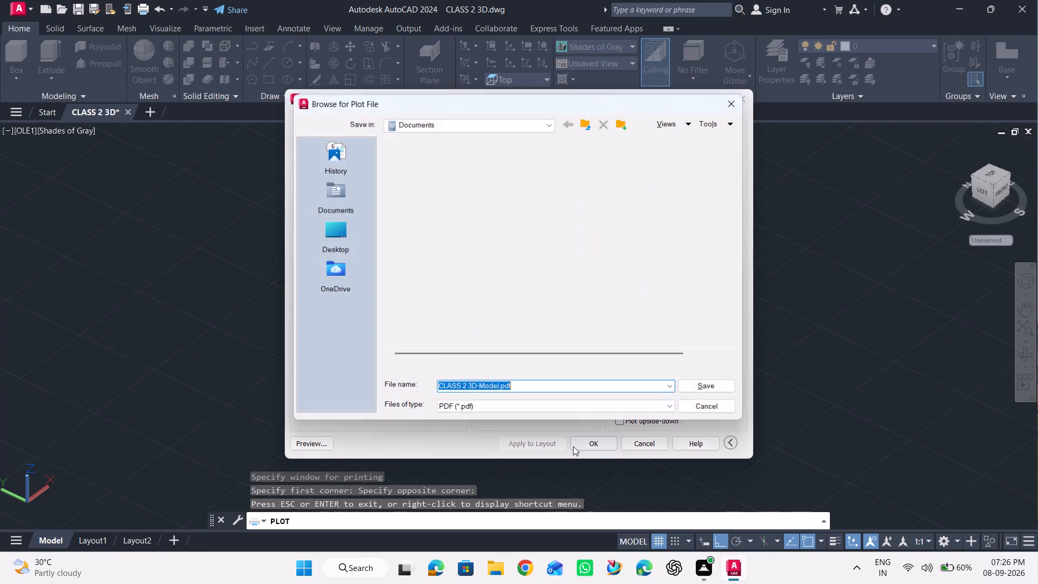
double_click(337, 237)
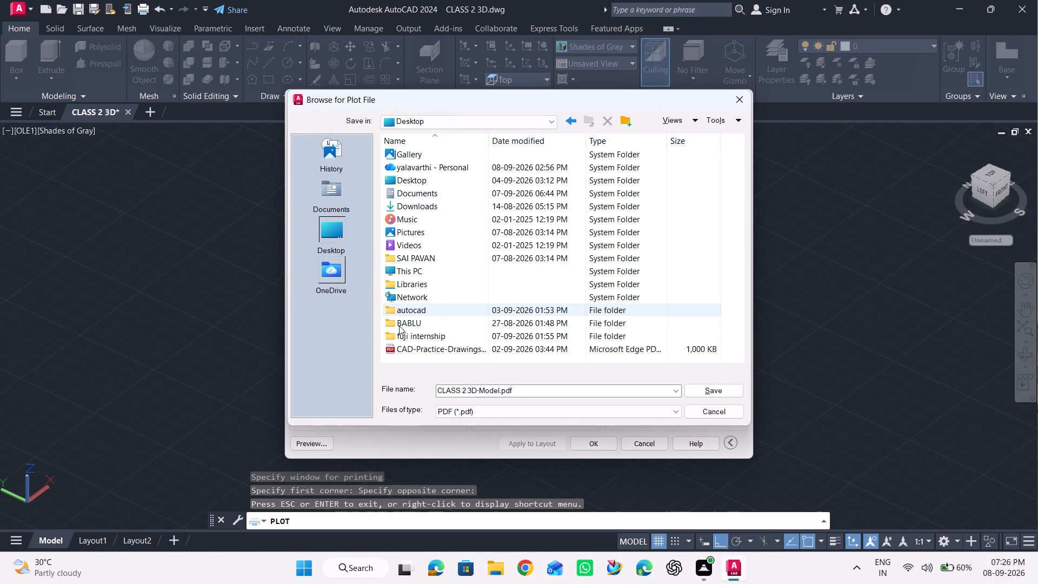
left_click(399, 326)
double_click(402, 331)
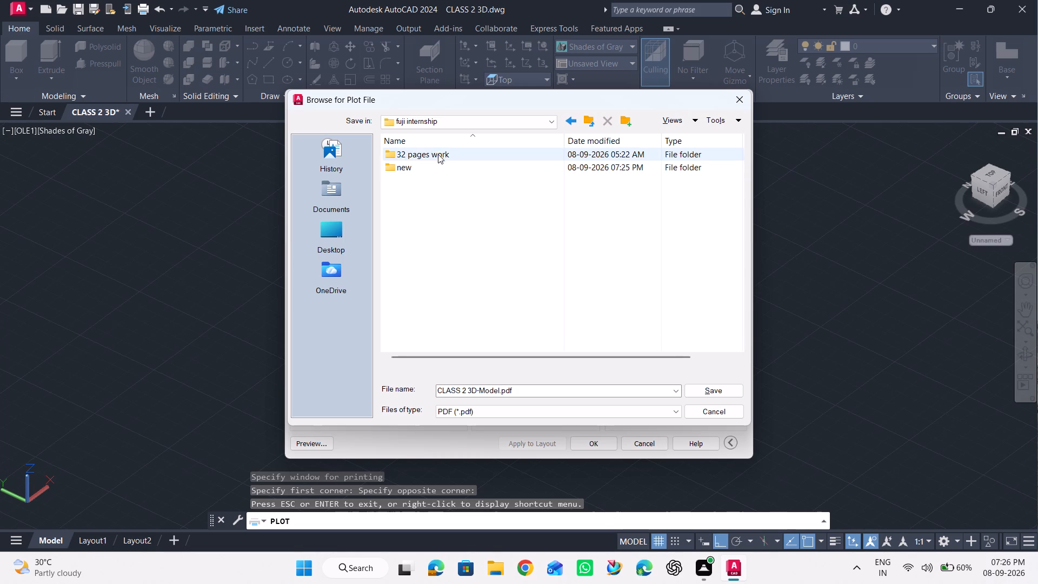
double_click(403, 171)
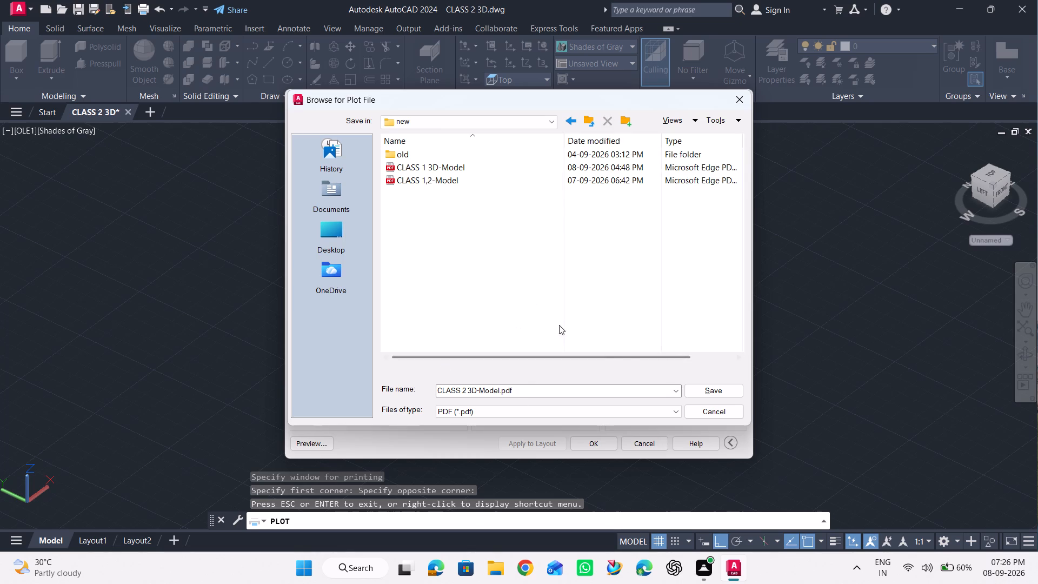
left_click(714, 388)
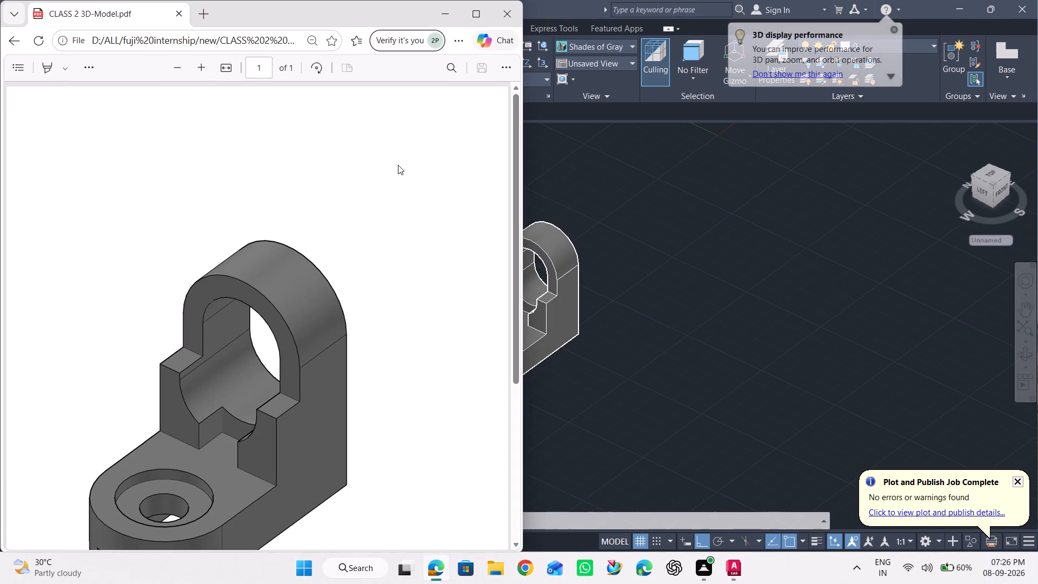
scroll(398, 165, "down", 3)
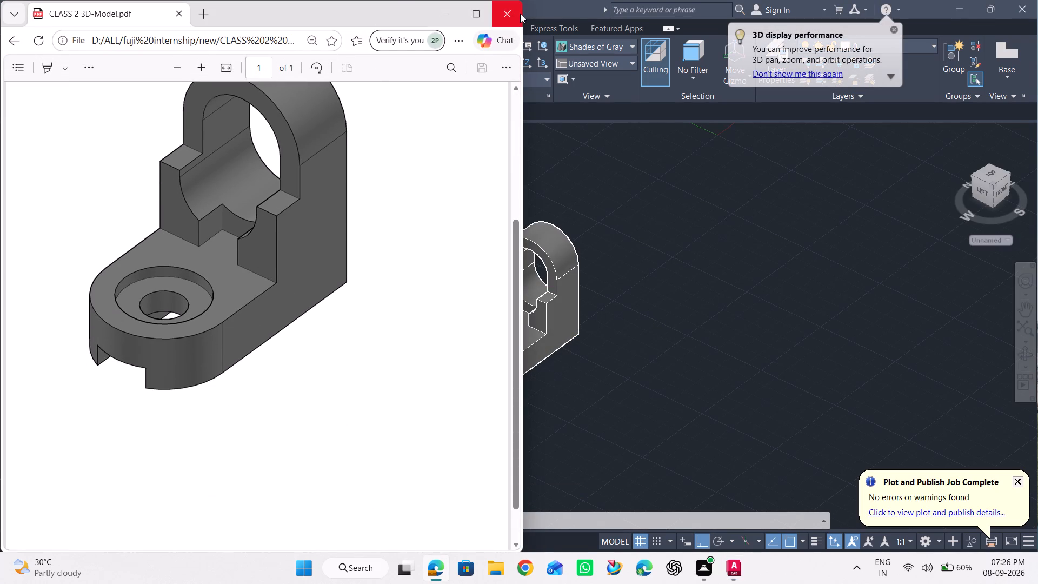
left_click(520, 14)
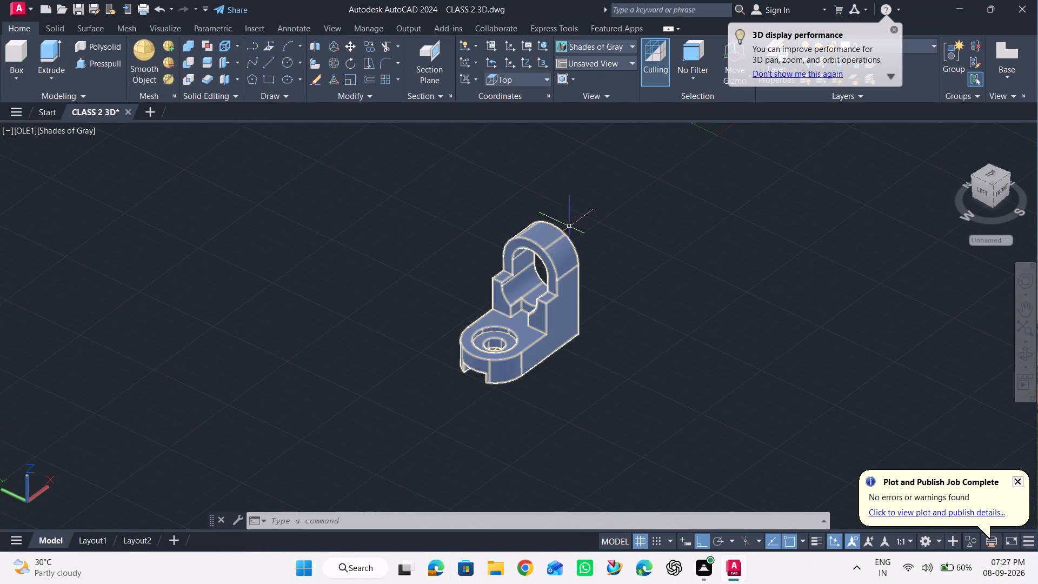